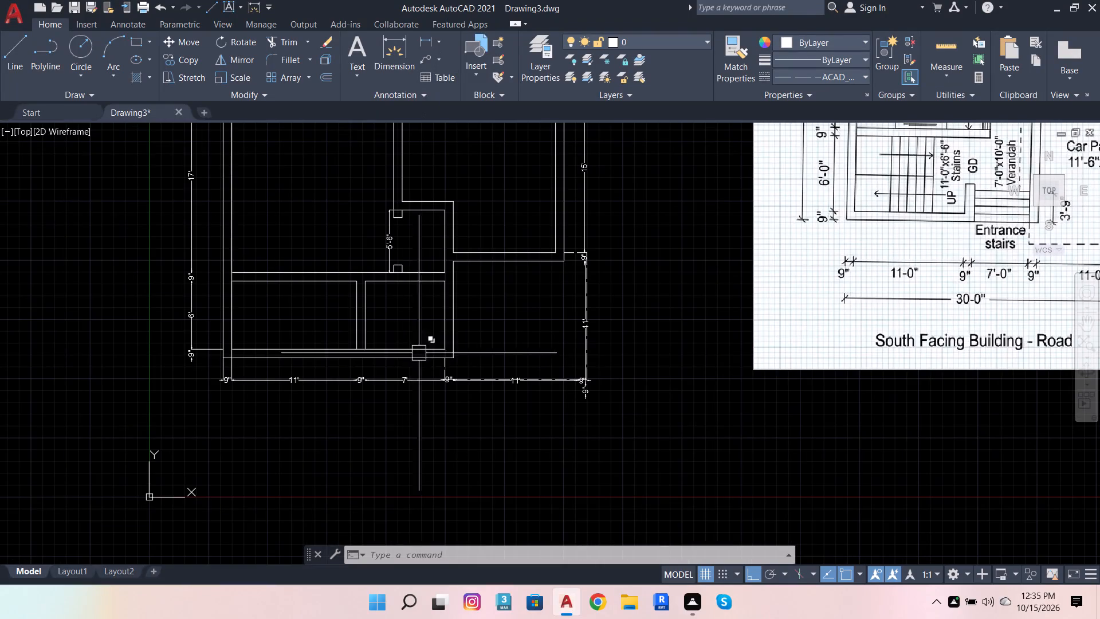
Extend both side lines of the 7' bay to the outer south wall line and trim the inner wall line across the partition.
click(269, 40)
scroll(431, 355, up, 2)
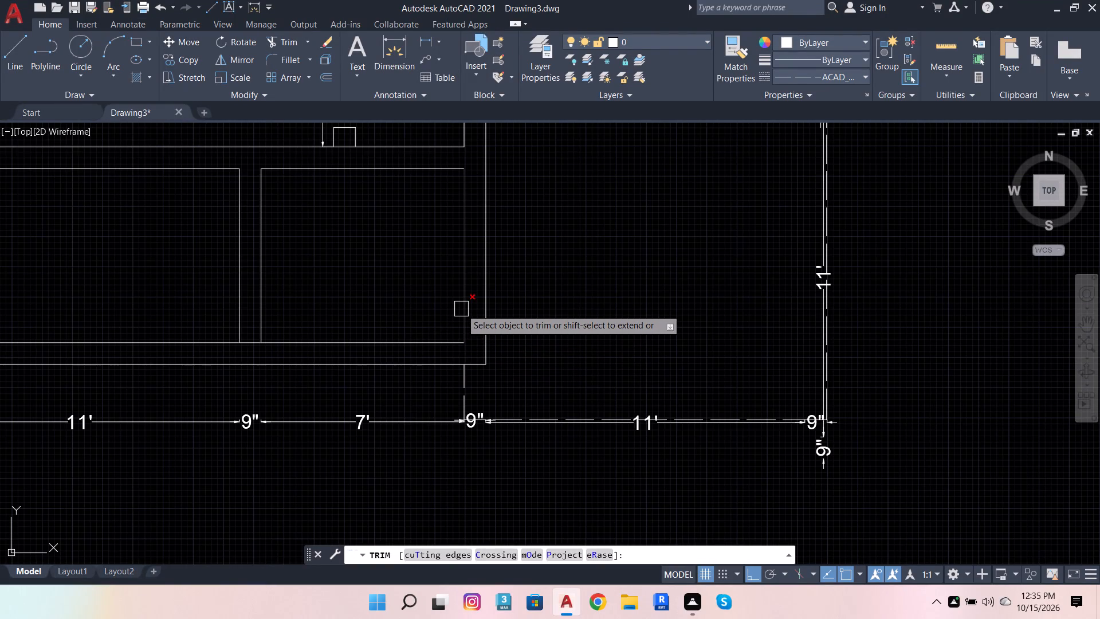
shift+click(461, 309)
scroll(512, 360, down, 3)
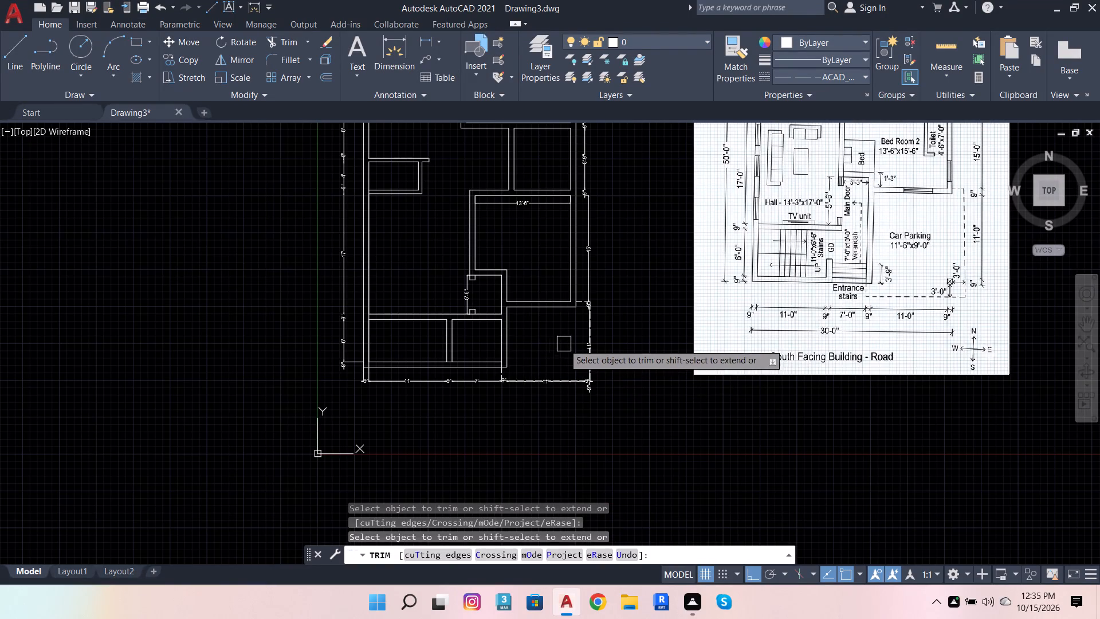
scroll(418, 336, up, 1)
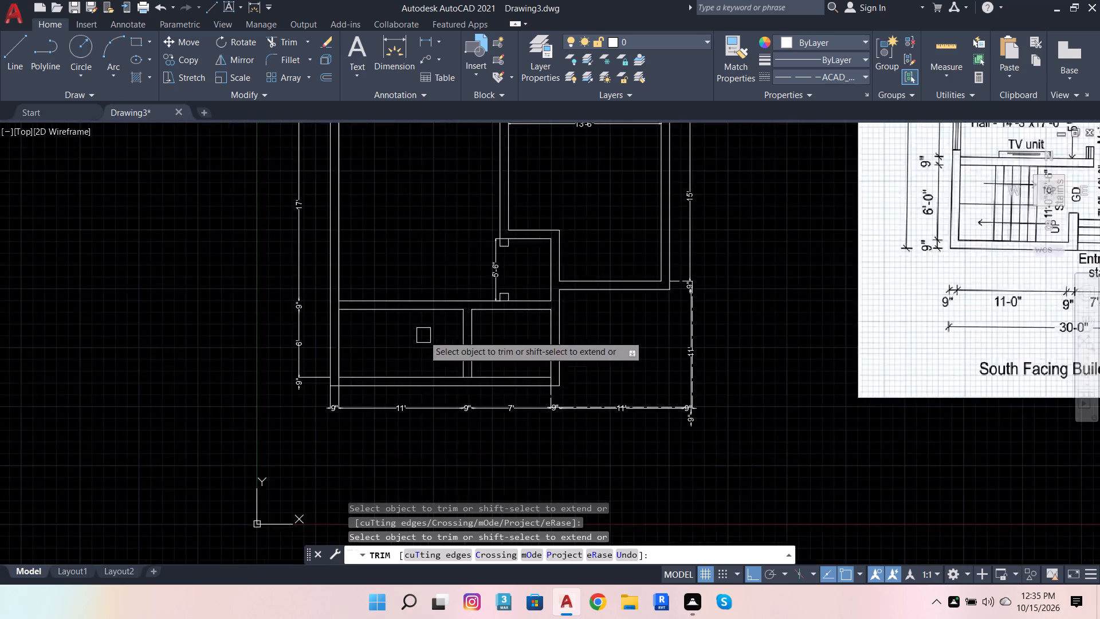
scroll(423, 335, up, 1)
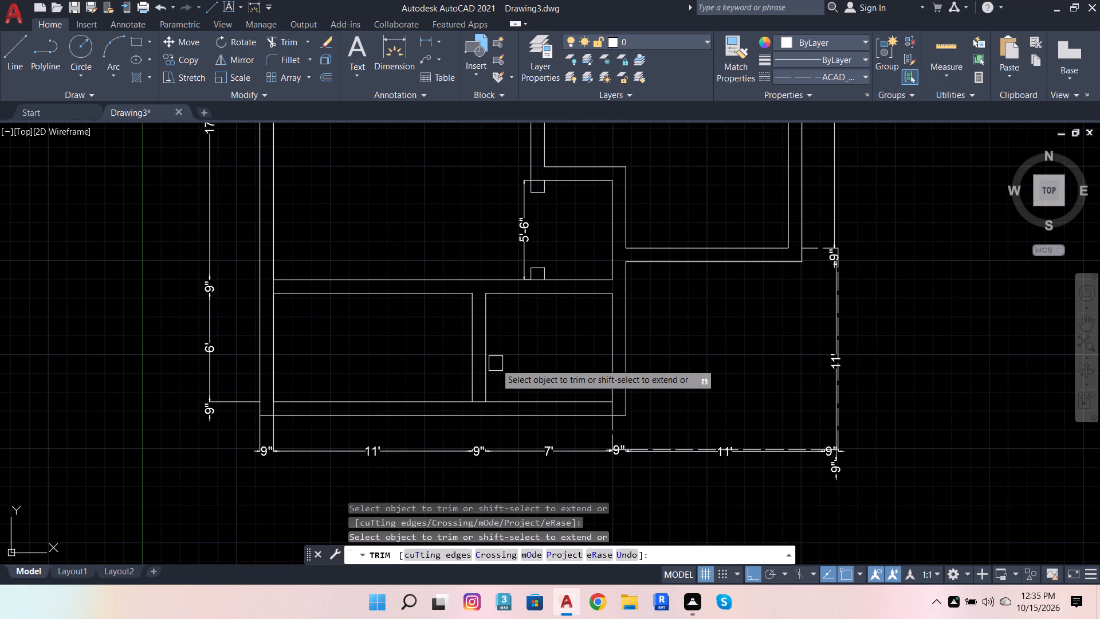
shift+click(489, 366)
scroll(504, 371, down, 2)
scroll(478, 394, up, 4)
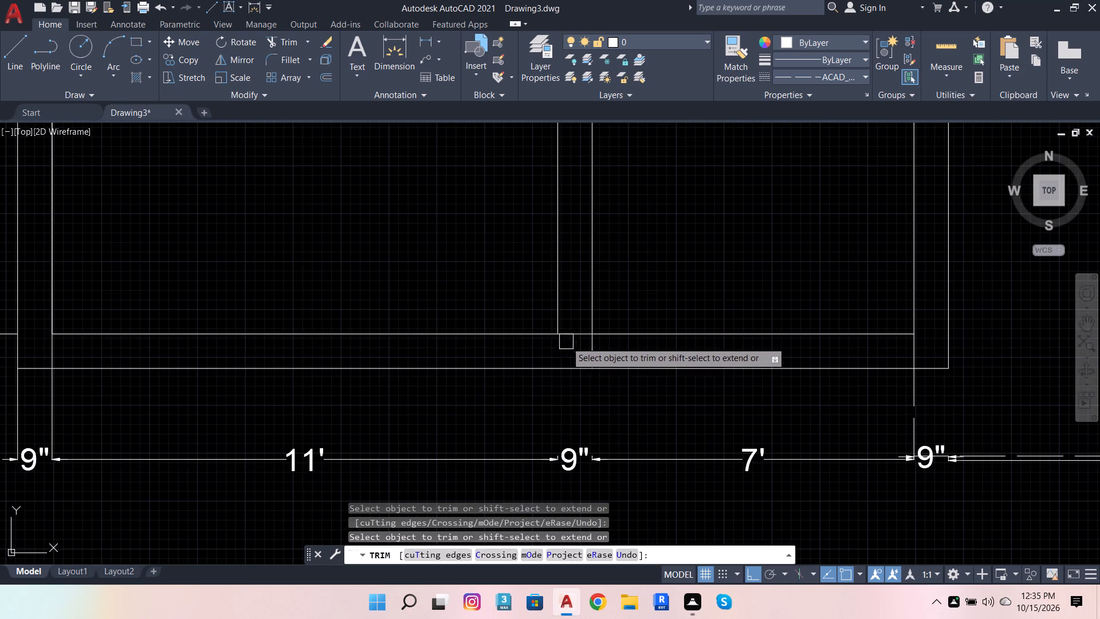
click(578, 333)
scroll(534, 379, down, 3)
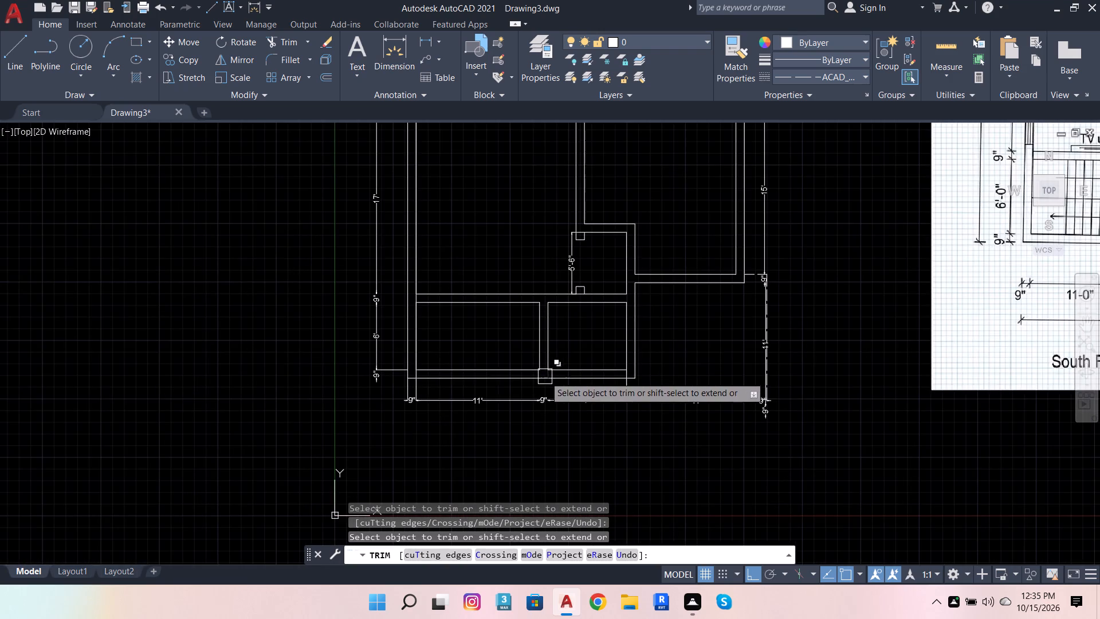
scroll(501, 374, down, 1)
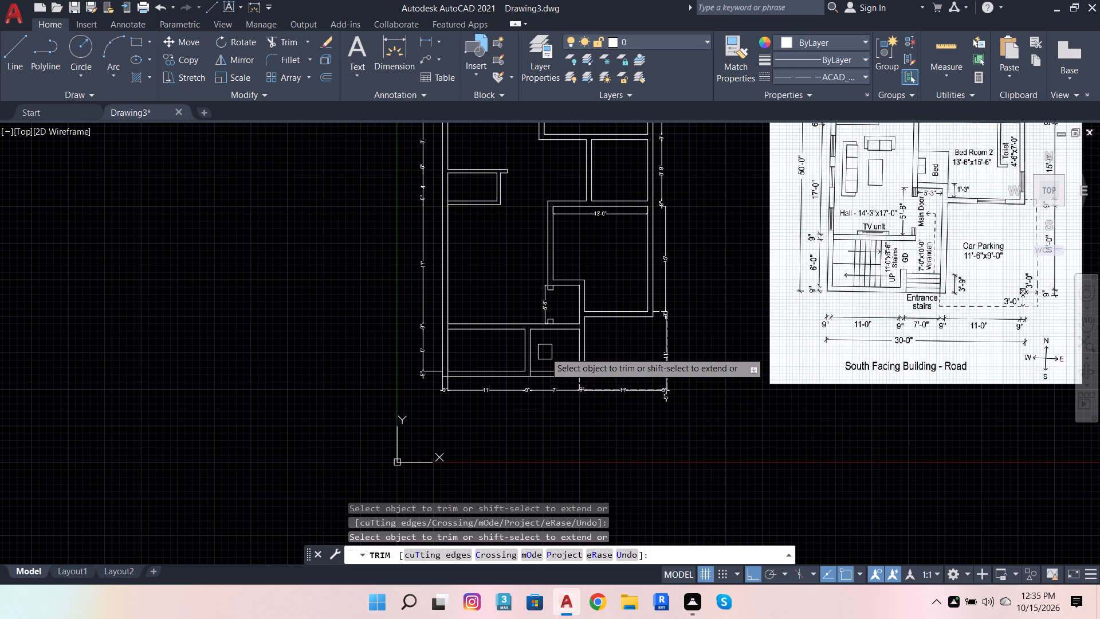
key(Escape)
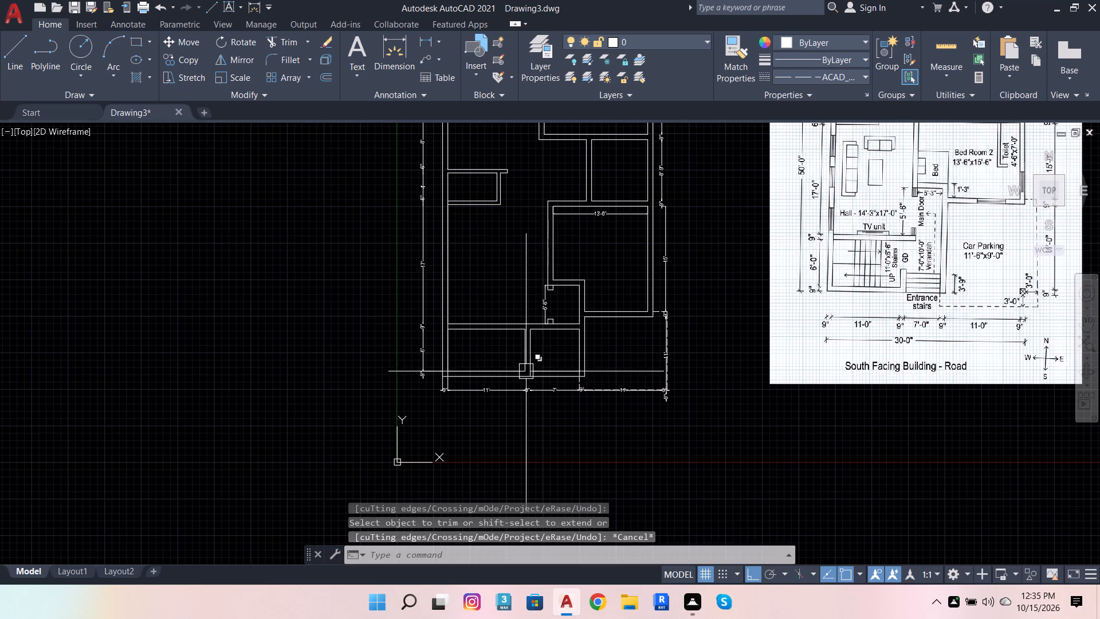
Offset the outer south wall line 3'9" inward, up into the two southern rooms.
scroll(526, 373, up, 4)
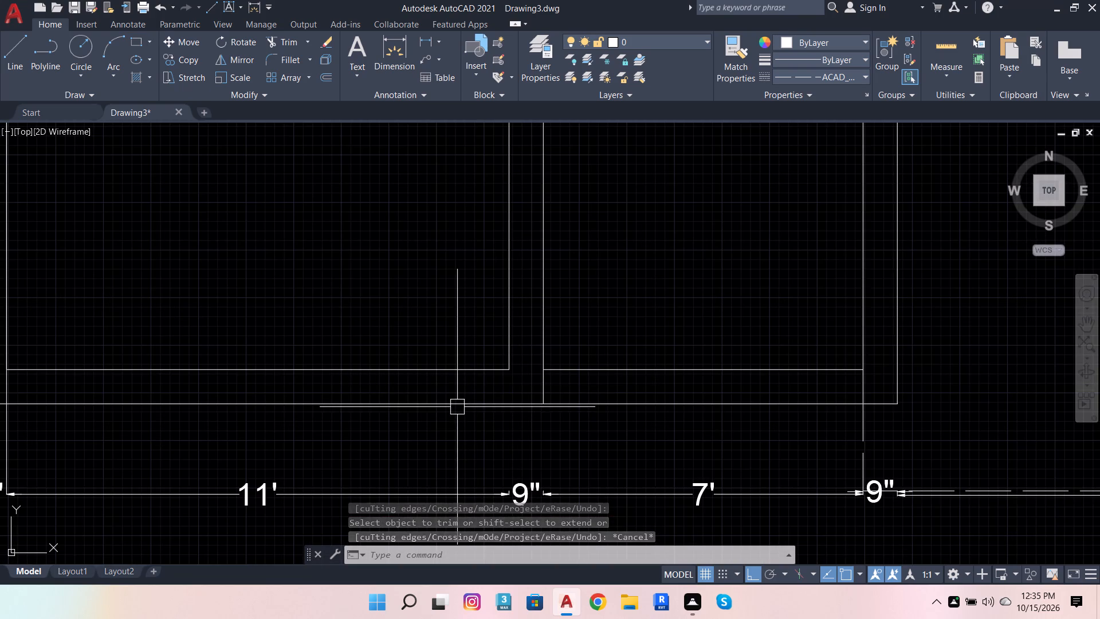
click(457, 407)
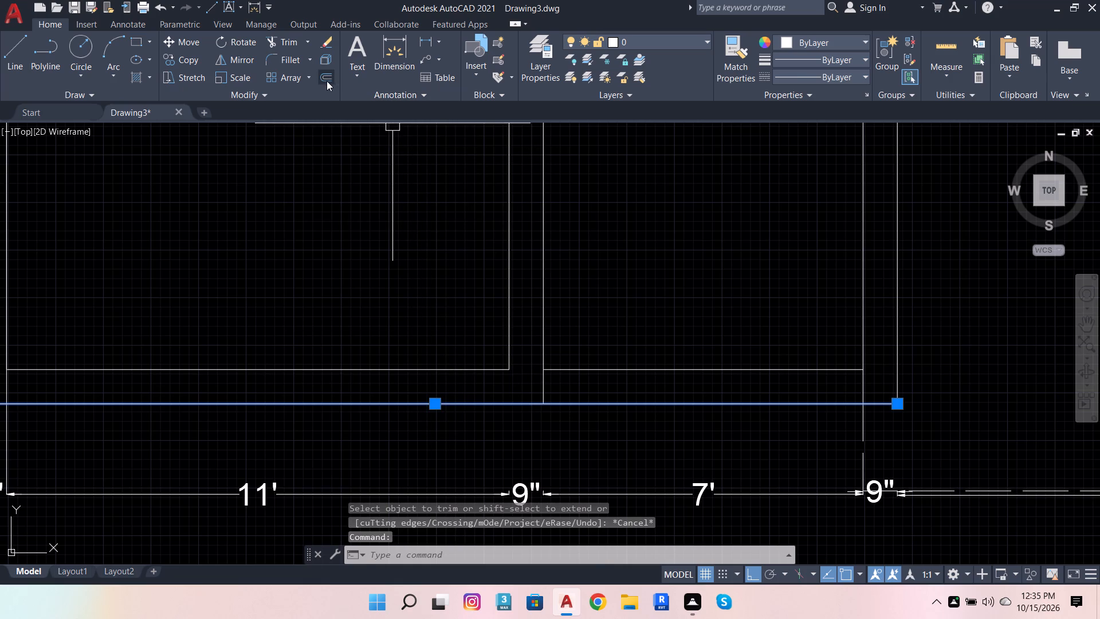
click(327, 81)
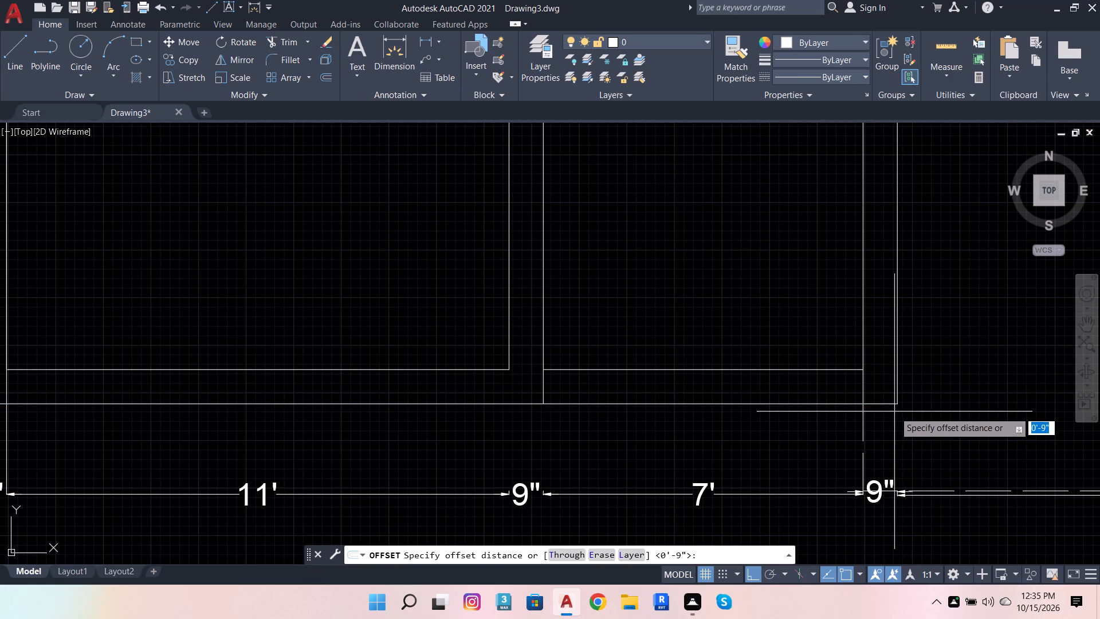
click(894, 409)
scroll(895, 273, down, 4)
scroll(905, 290, up, 2)
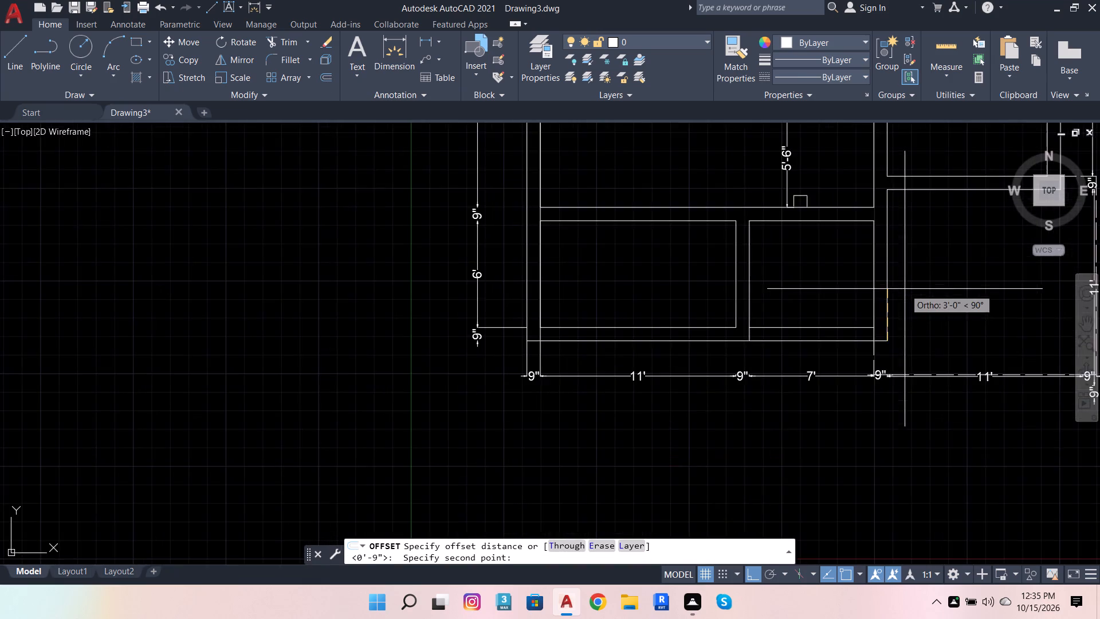
scroll(714, 395, down, 4)
scroll(743, 377, up, 1)
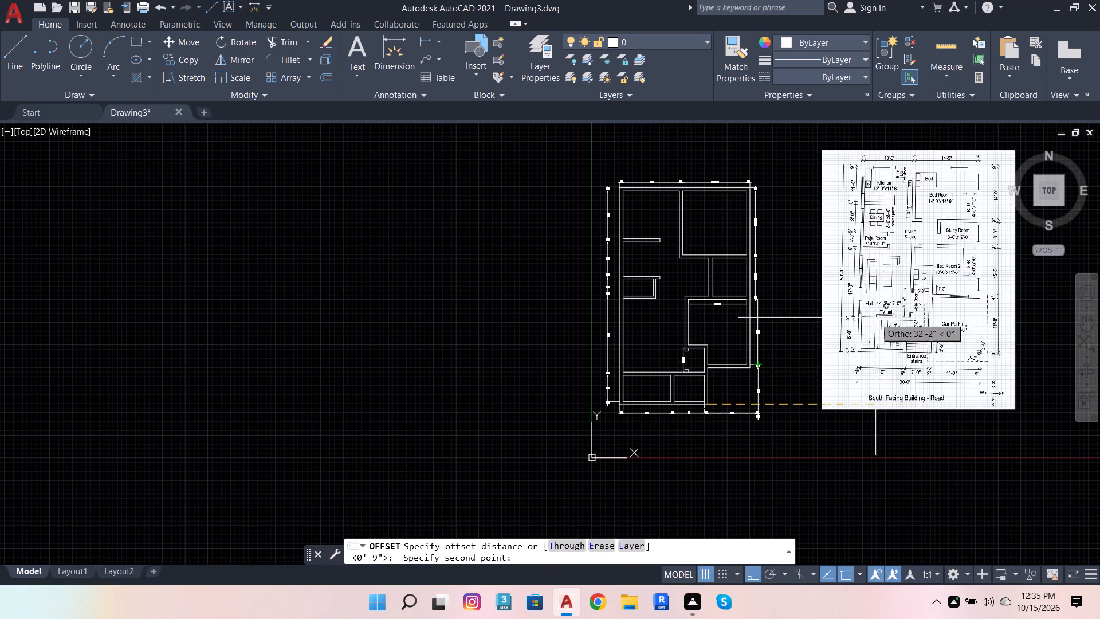
scroll(967, 331, up, 2)
scroll(960, 347, down, 2)
scroll(766, 398, up, 2)
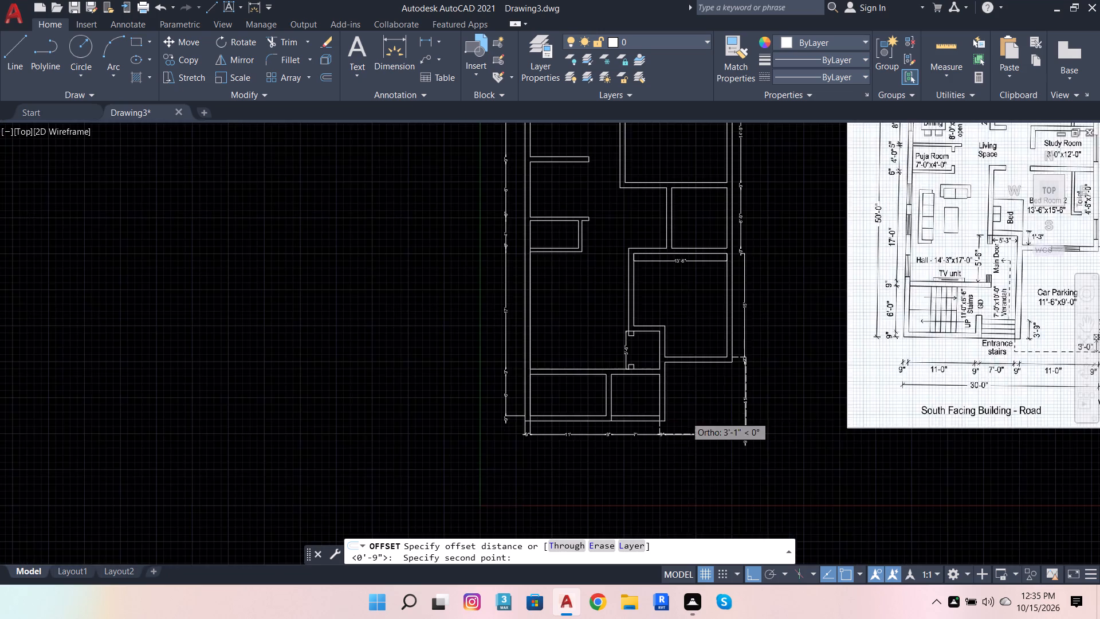
scroll(685, 416, up, 1)
text(3'9)
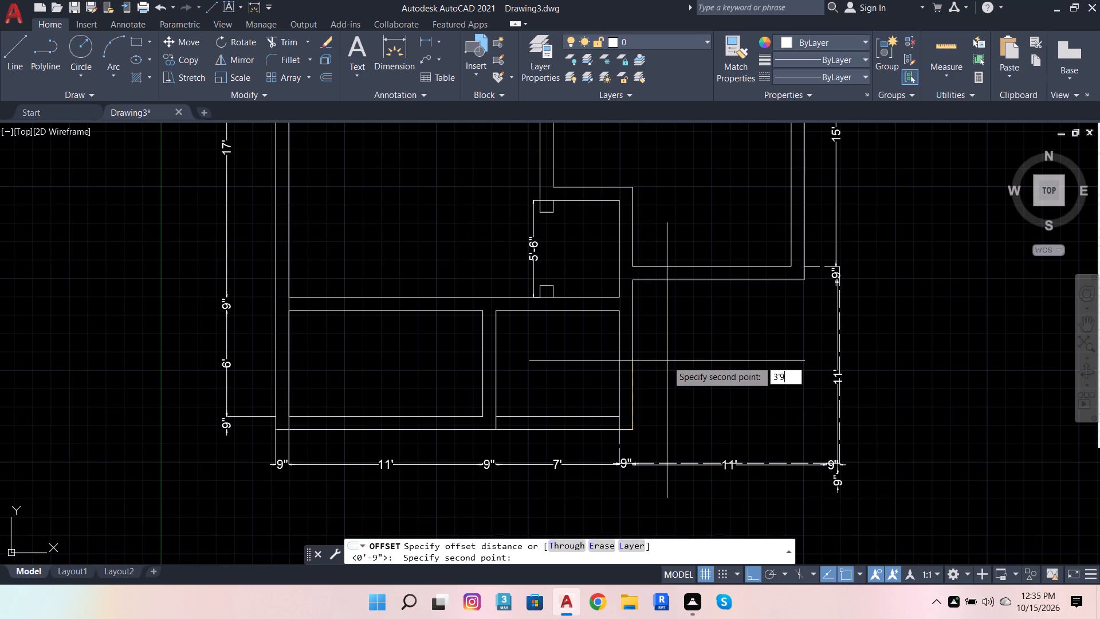
key(Return)
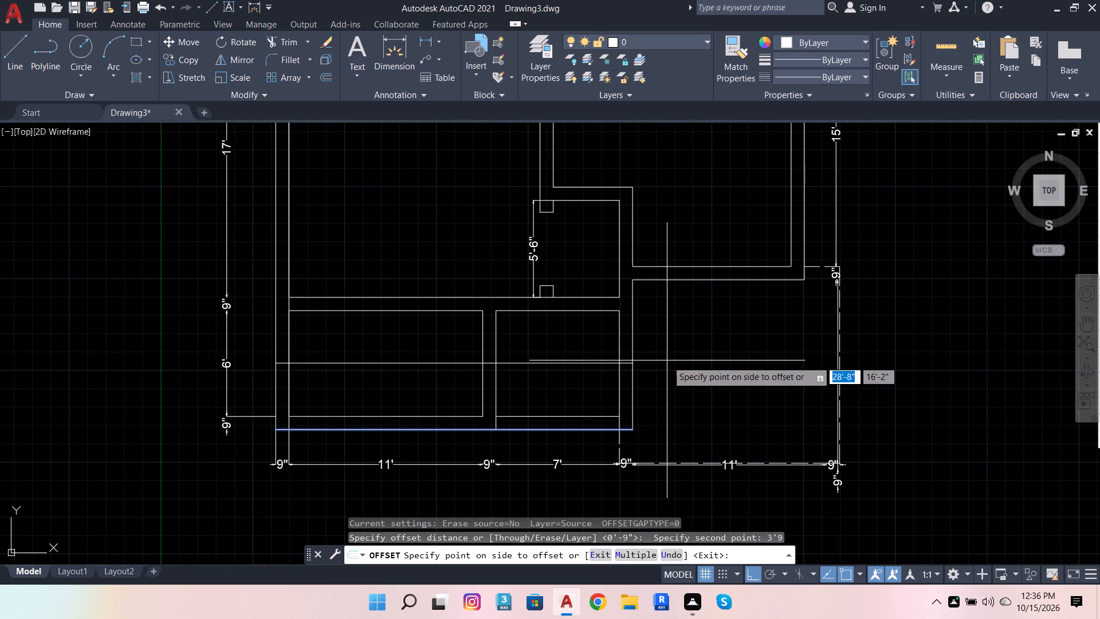
click(667, 361)
scroll(446, 484, down, 4)
scroll(465, 455, up, 3)
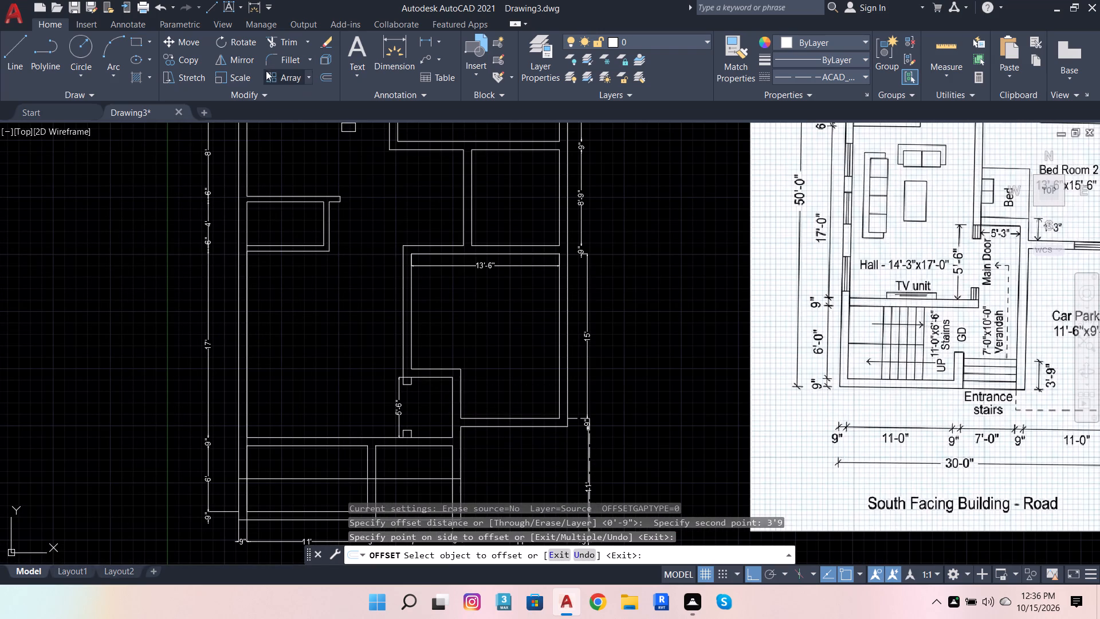
Trim the 3'9" offset line inside both southern rooms and across the east wall, keeping its segment within the partition.
click(290, 40)
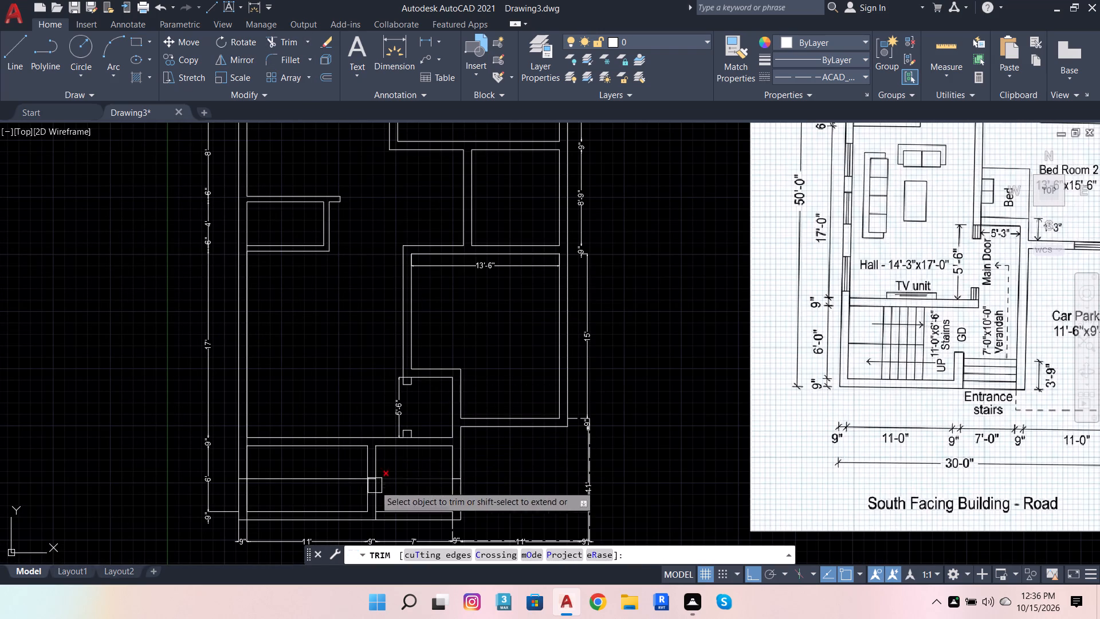
click(331, 485)
scroll(421, 489, up, 1)
click(414, 477)
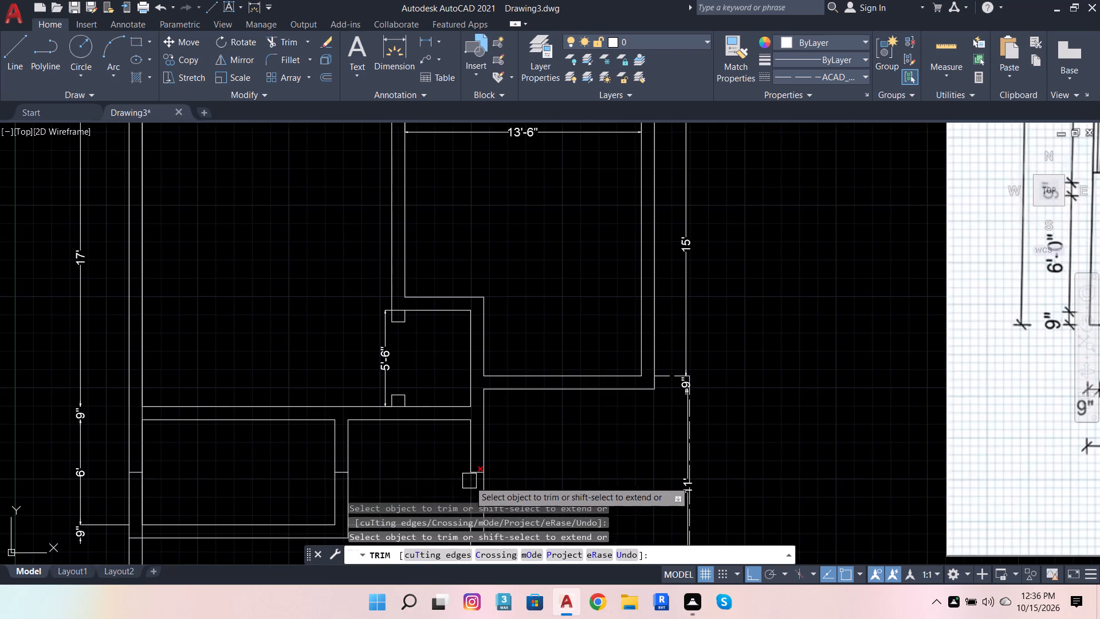
scroll(472, 481, up, 3)
click(482, 447)
scroll(539, 407, down, 4)
key(Escape)
Offset the 7' bay's inner south wall line inward by 9" twice to form the entrance stair lines.
scroll(557, 451, up, 1)
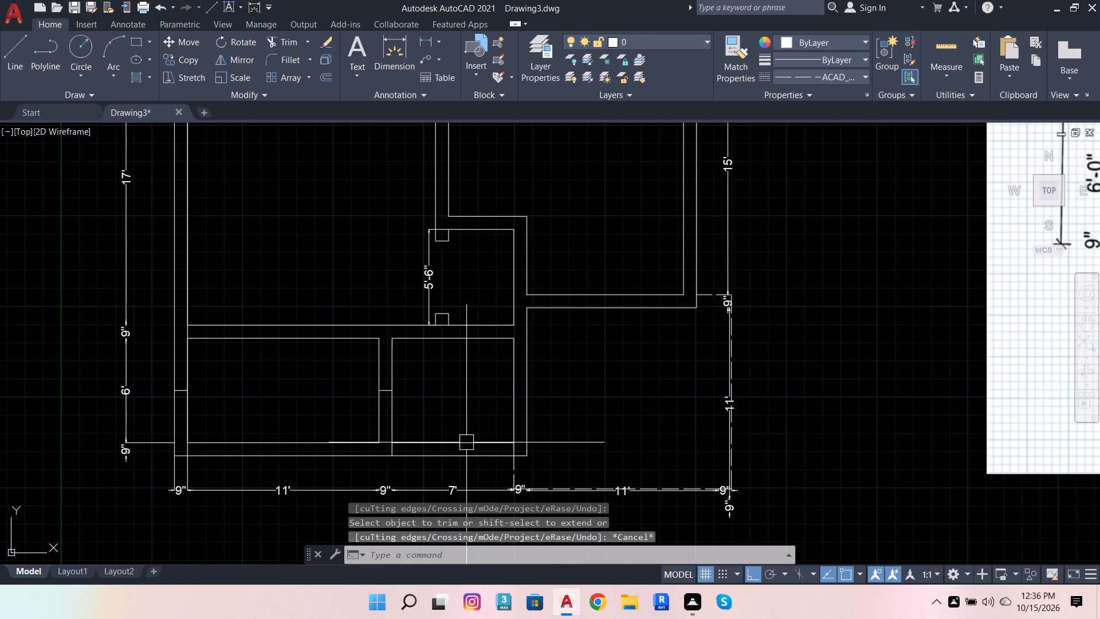
scroll(458, 436, down, 2)
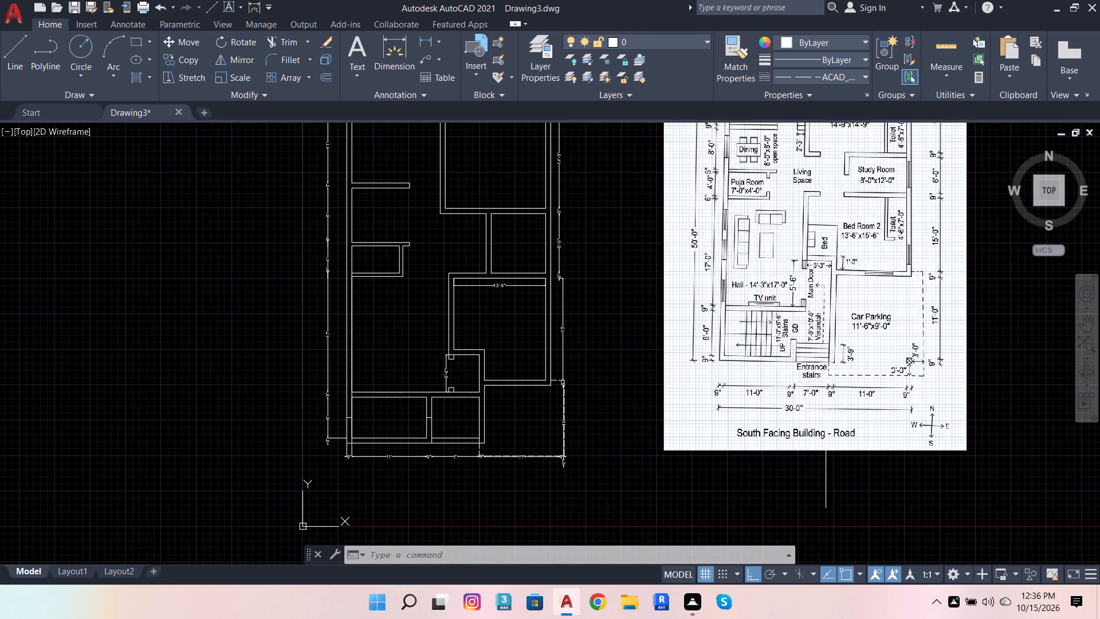
scroll(824, 370, up, 3)
scroll(839, 335, down, 2)
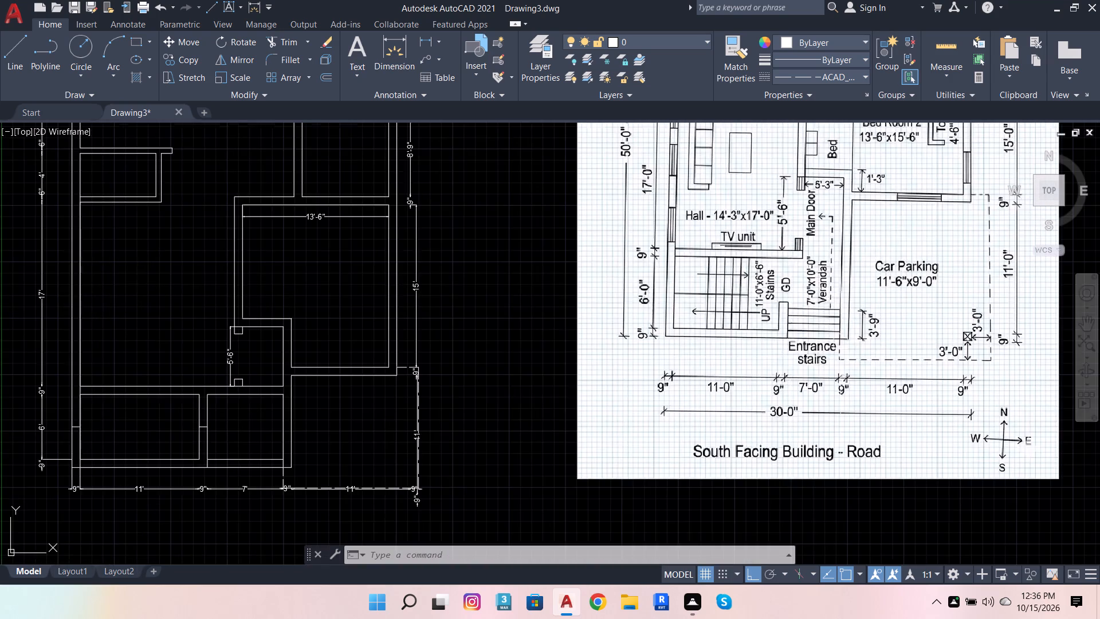
scroll(926, 299, down, 2)
scroll(657, 347, up, 3)
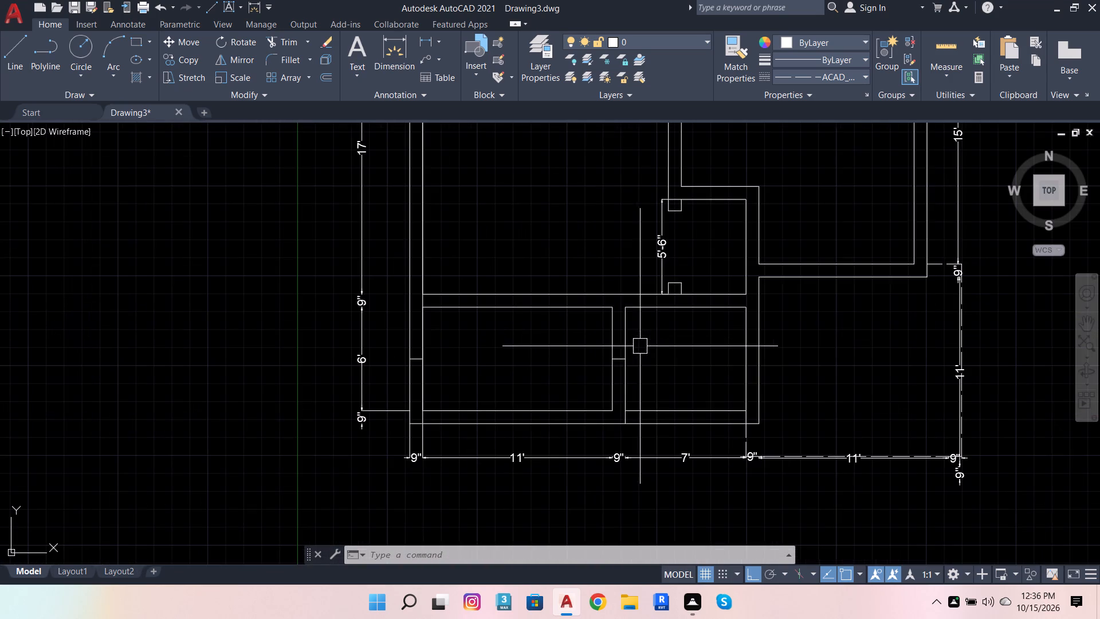
click(664, 405)
click(328, 73)
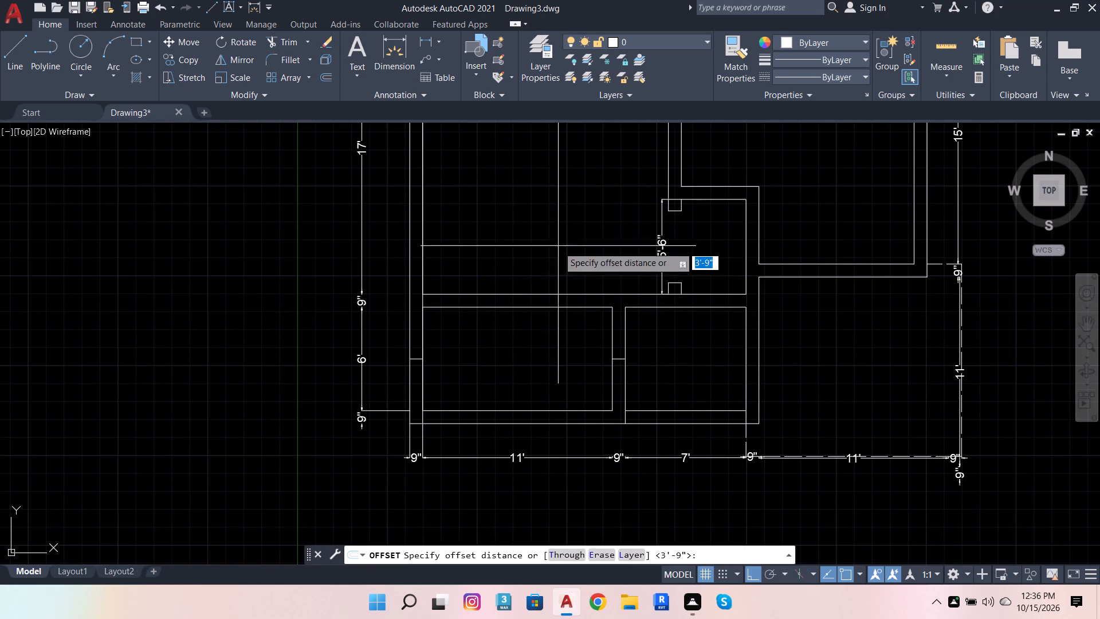
scroll(615, 390, up, 2)
click(636, 424)
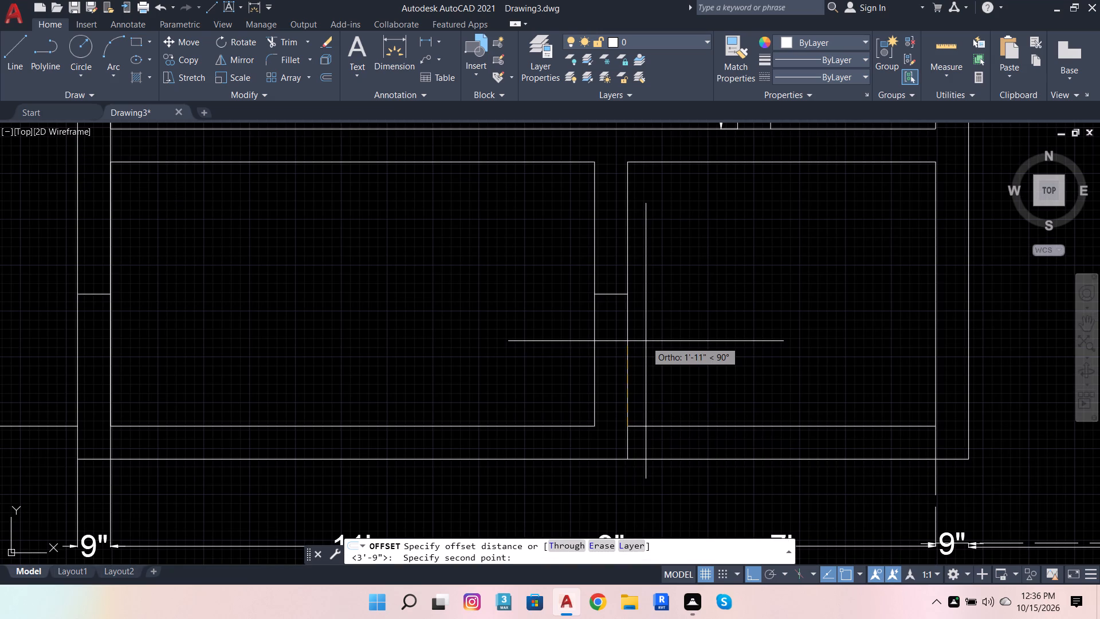
key(9)
key(Return)
click(646, 341)
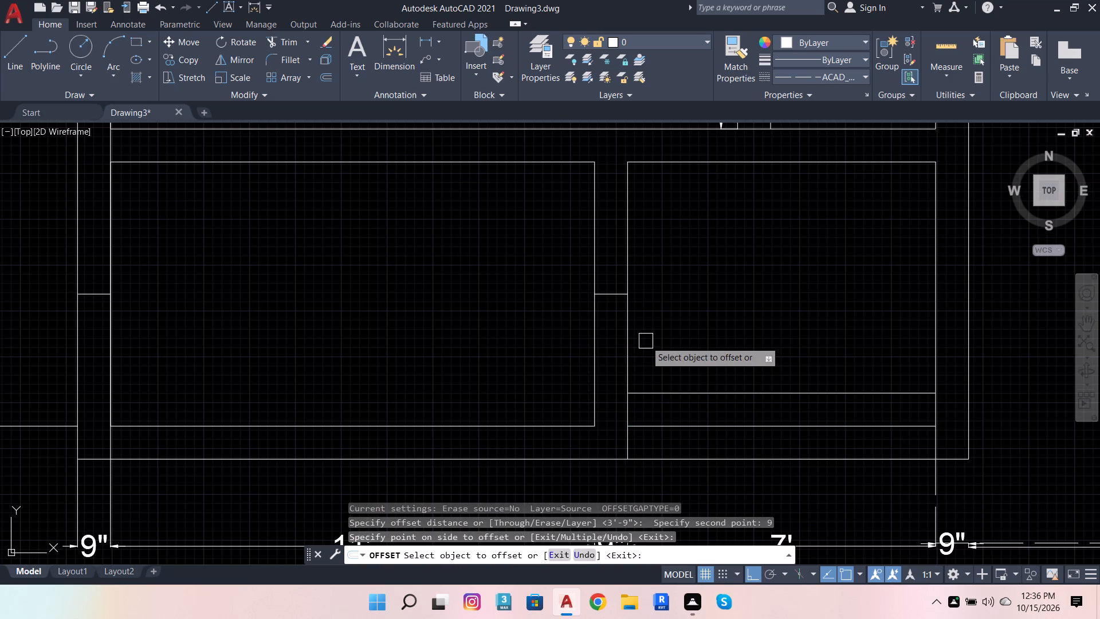
click(661, 391)
click(655, 333)
Check the entrance stairs on the reference and offset the uppermost stair line inward by 9" for a third one.
scroll(655, 378, down, 5)
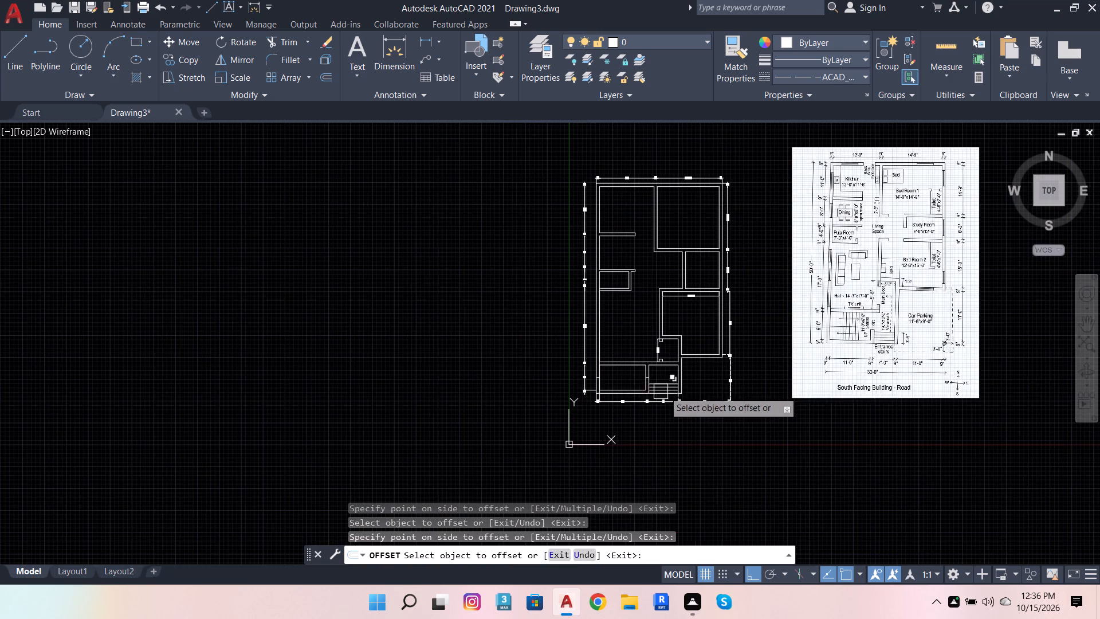
scroll(878, 329, up, 3)
scroll(889, 375, up, 3)
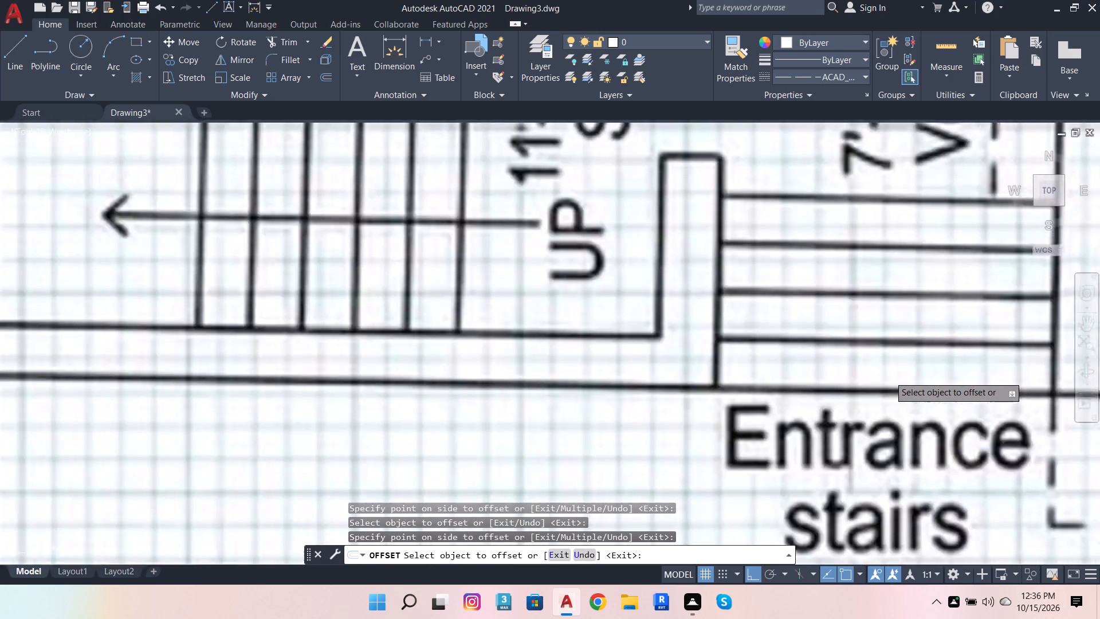
scroll(889, 376, up, 1)
scroll(871, 257, up, 1)
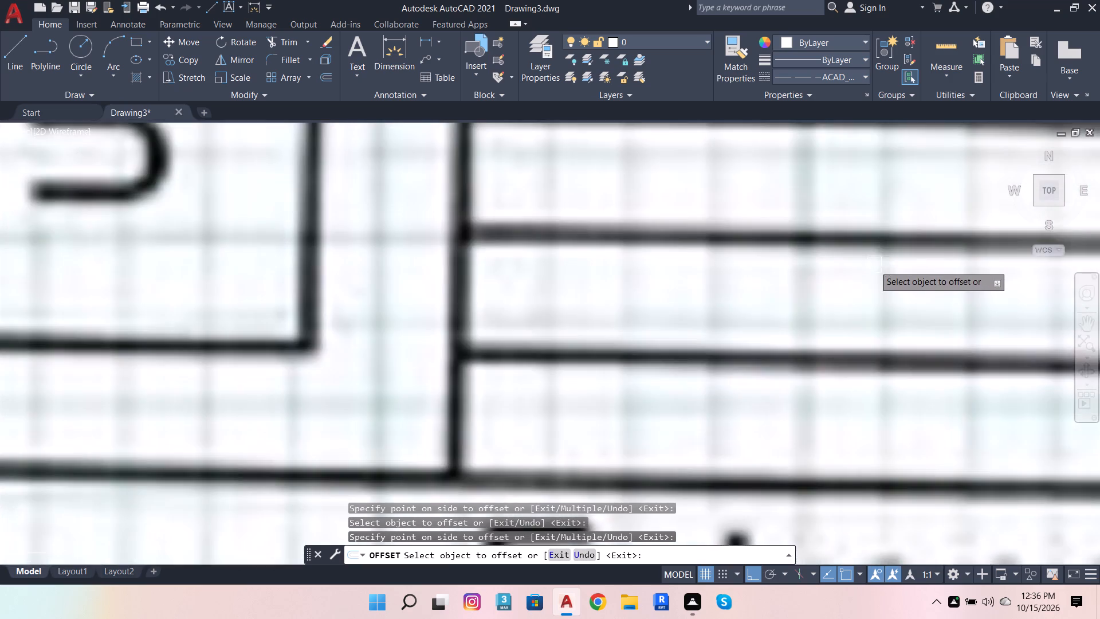
scroll(874, 265, down, 3)
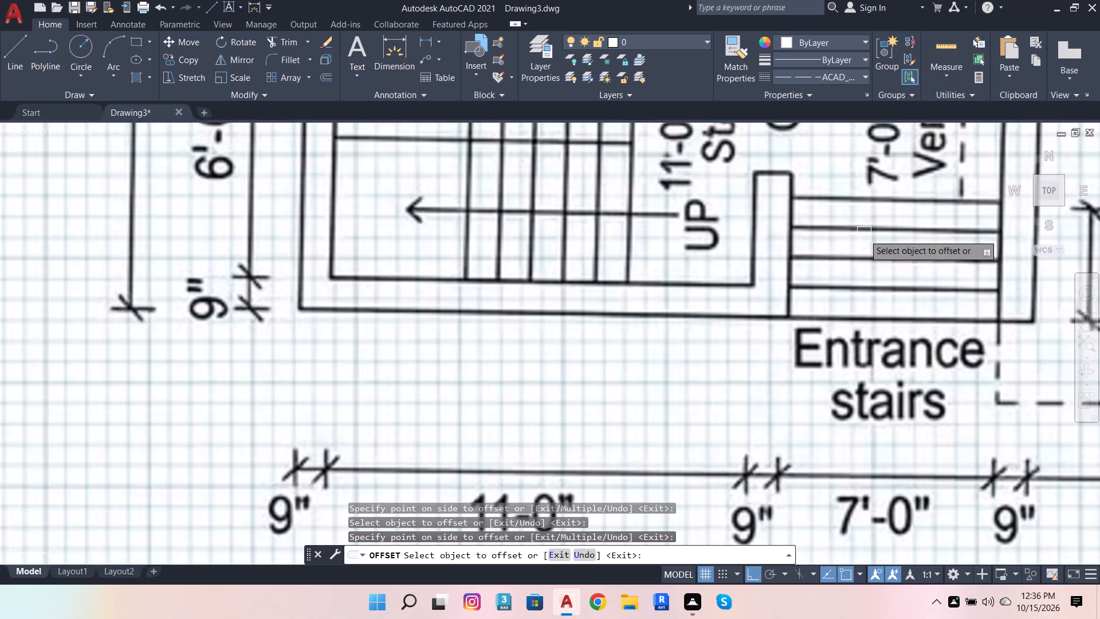
scroll(888, 273, down, 3)
scroll(238, 404, up, 1)
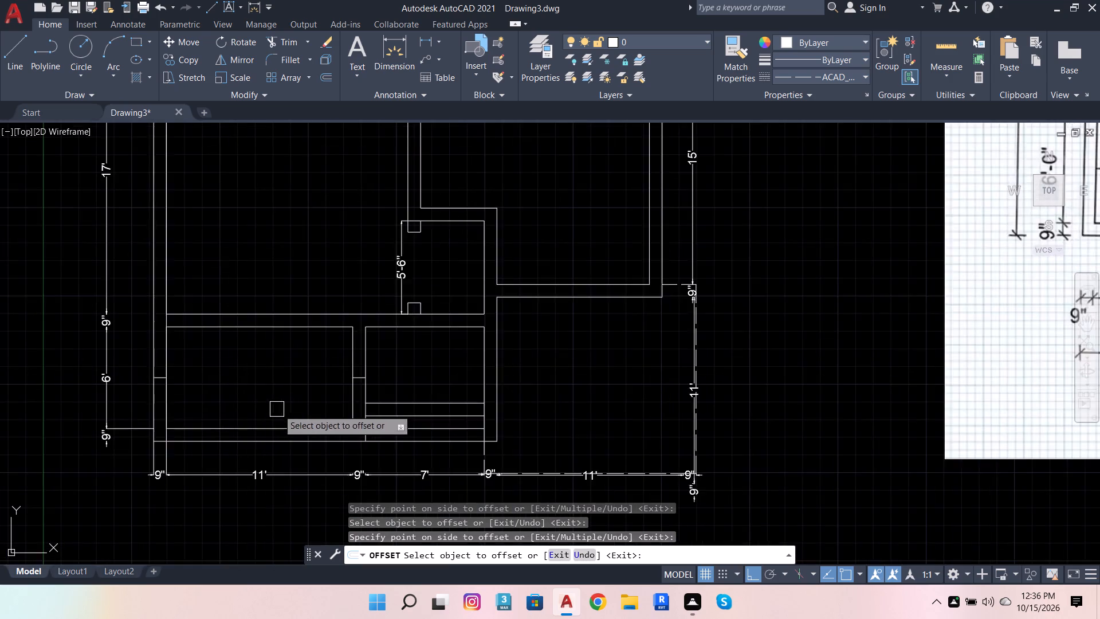
scroll(278, 409, up, 1)
click(491, 400)
click(496, 362)
scroll(507, 425, down, 2)
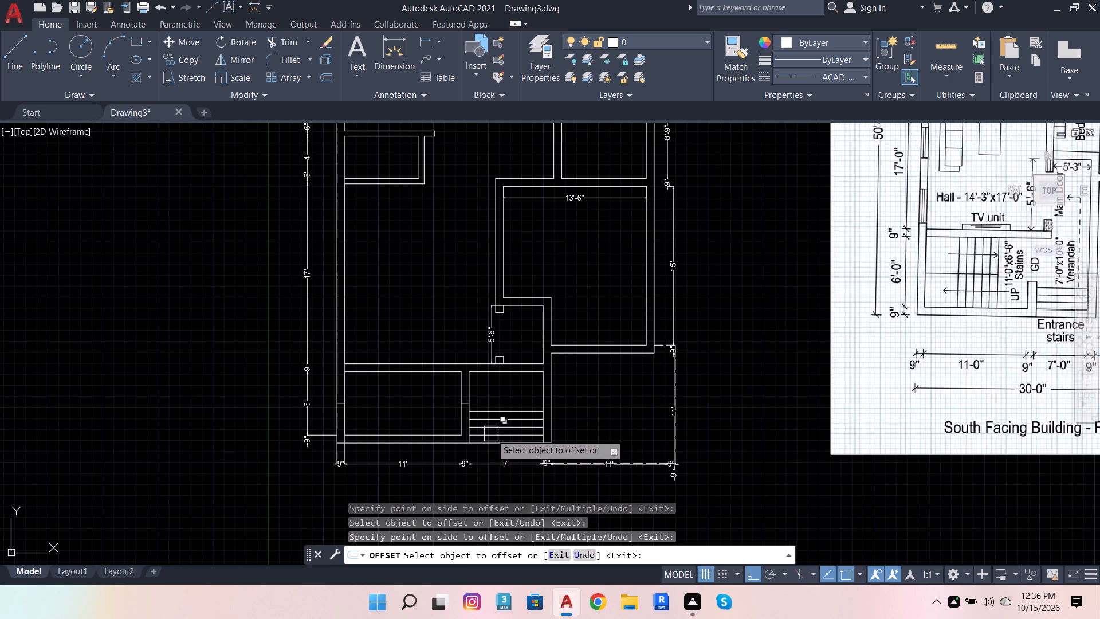
key(Escape)
Close the gap in the wall line over the partition and trim both partition lines above the 3'9" segment.
scroll(479, 390, up, 2)
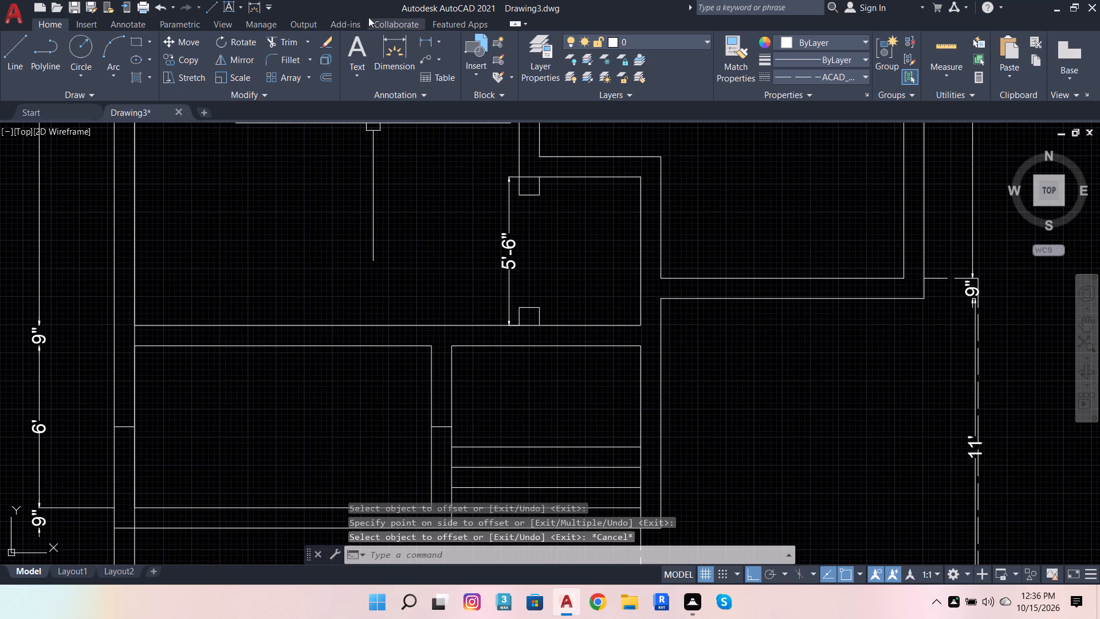
click(292, 46)
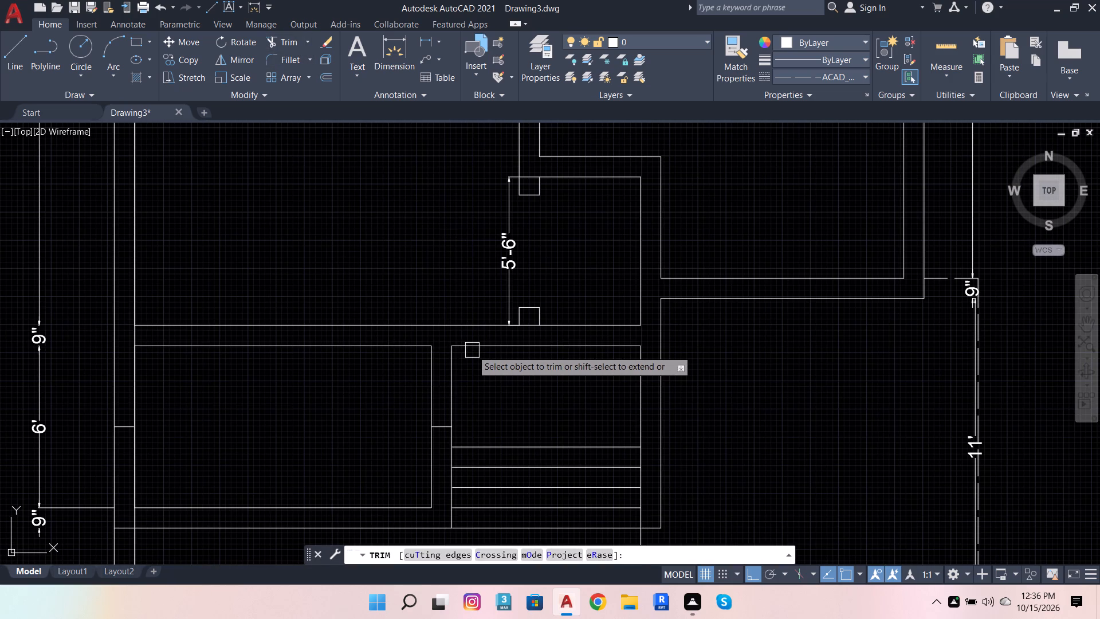
shift+click(472, 350)
click(405, 389)
click(467, 391)
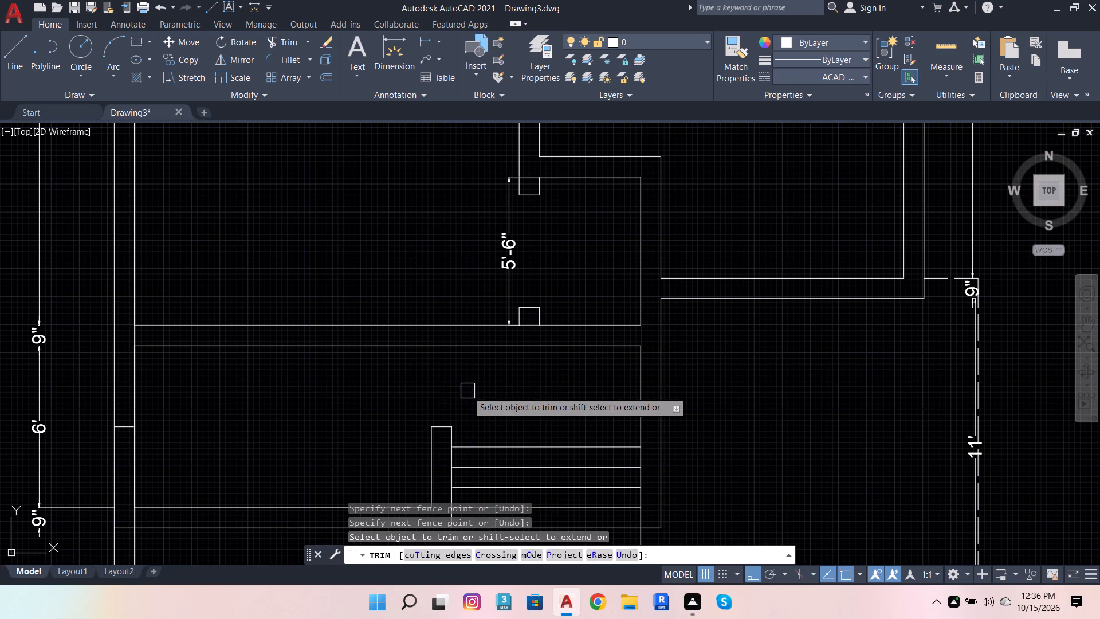
Extend the lower door jamb's east edge across the cross wall and close the gap in the passage's inner east wall line.
scroll(476, 391, down, 2)
scroll(486, 397, up, 1)
scroll(289, 454, down, 2)
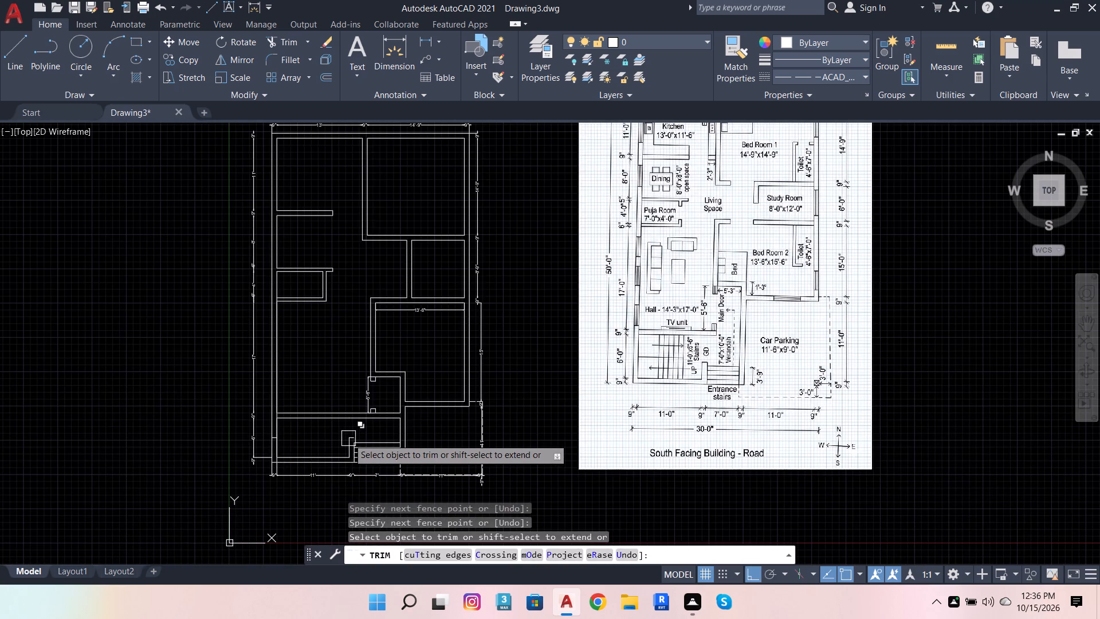
scroll(371, 403, up, 5)
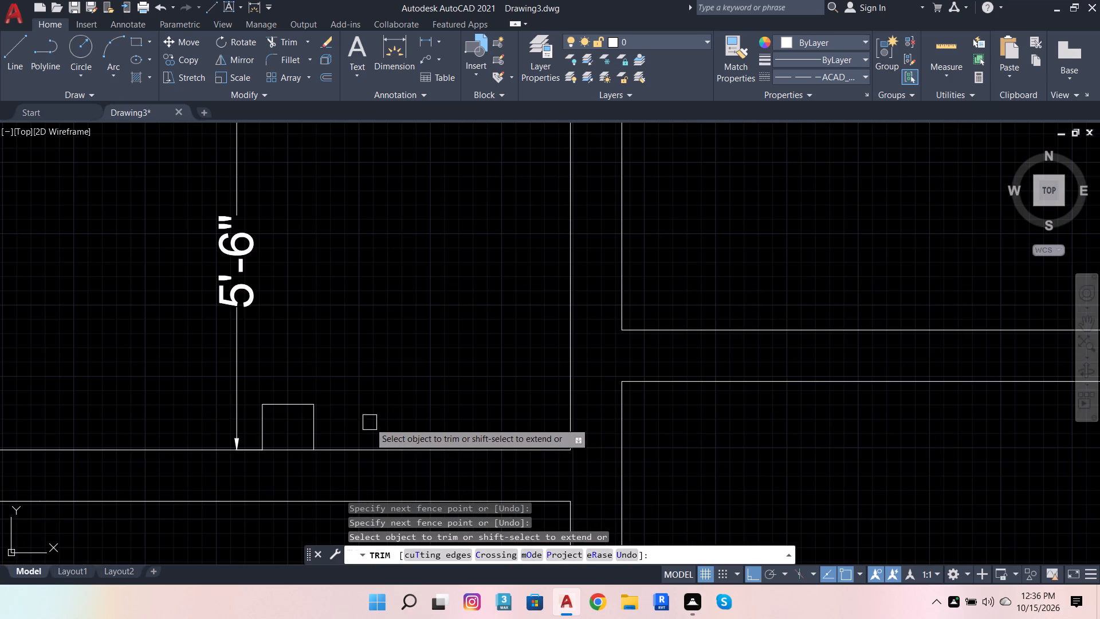
shift+click(315, 433)
scroll(393, 413, down, 2)
shift+click(459, 408)
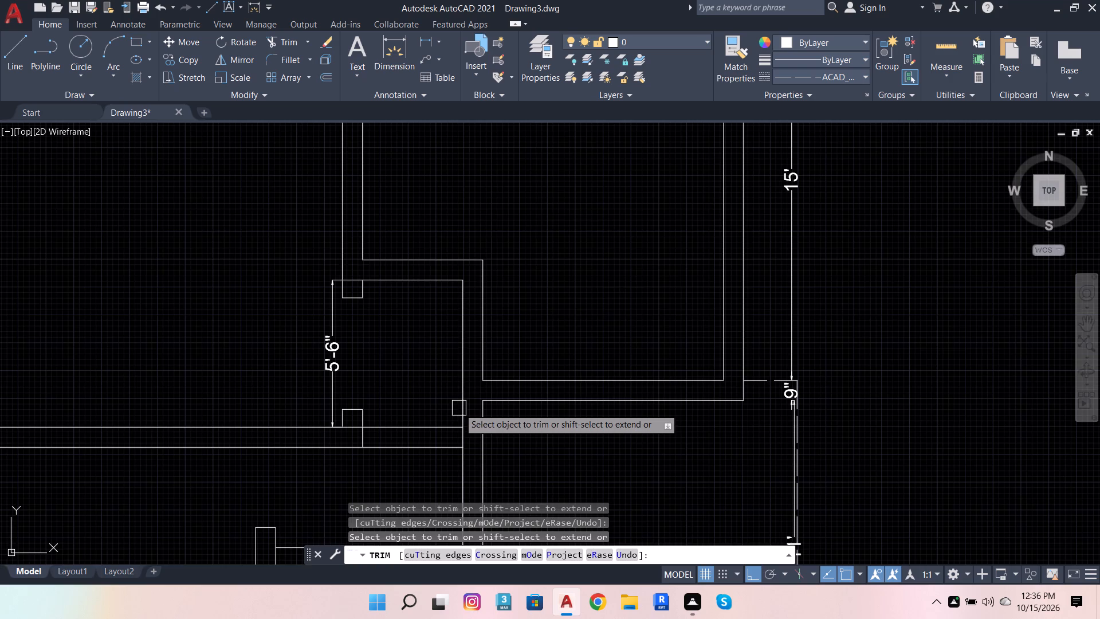
Dimension the horizontal distance from the upper door jamb's east edge to the passage's inner east wall line, placing it just below the wall.
scroll(469, 394, down, 3)
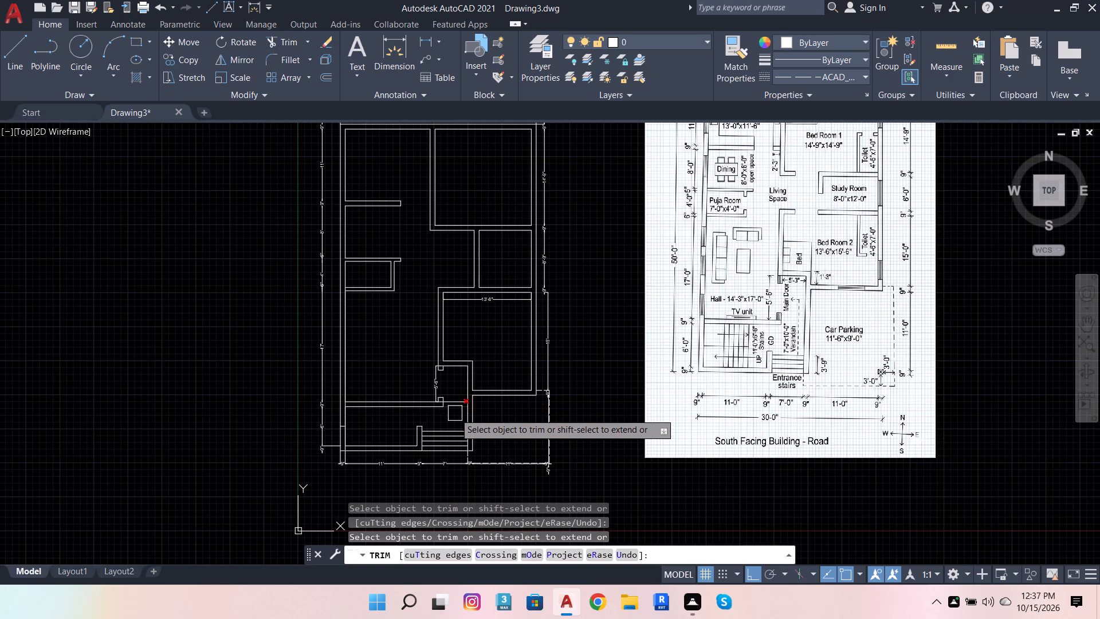
scroll(781, 390, up, 1)
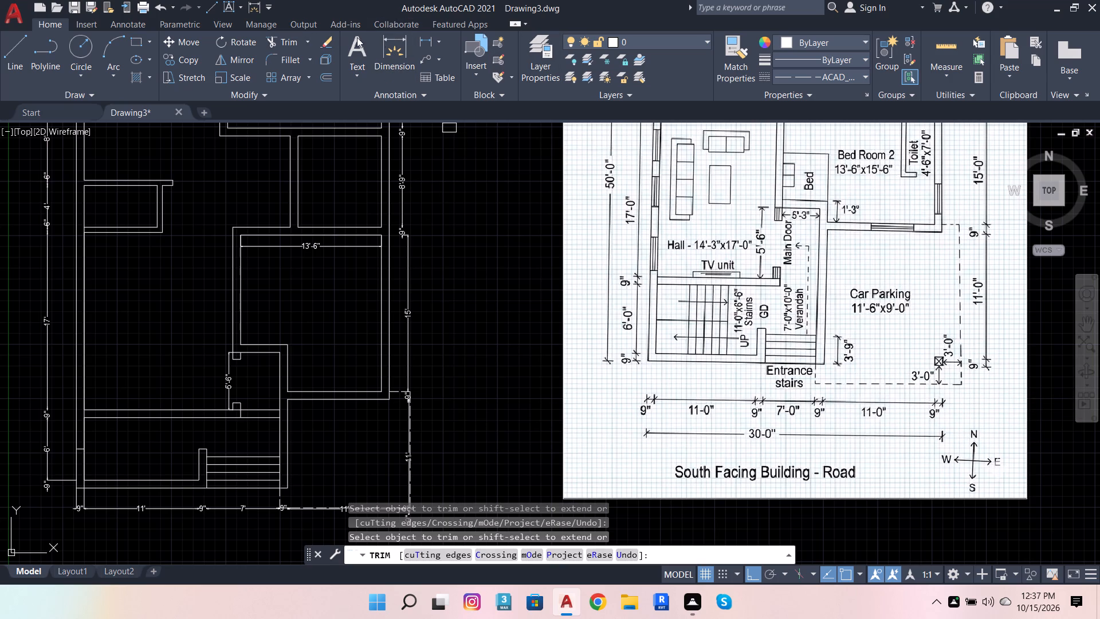
click(397, 40)
scroll(230, 371, up, 3)
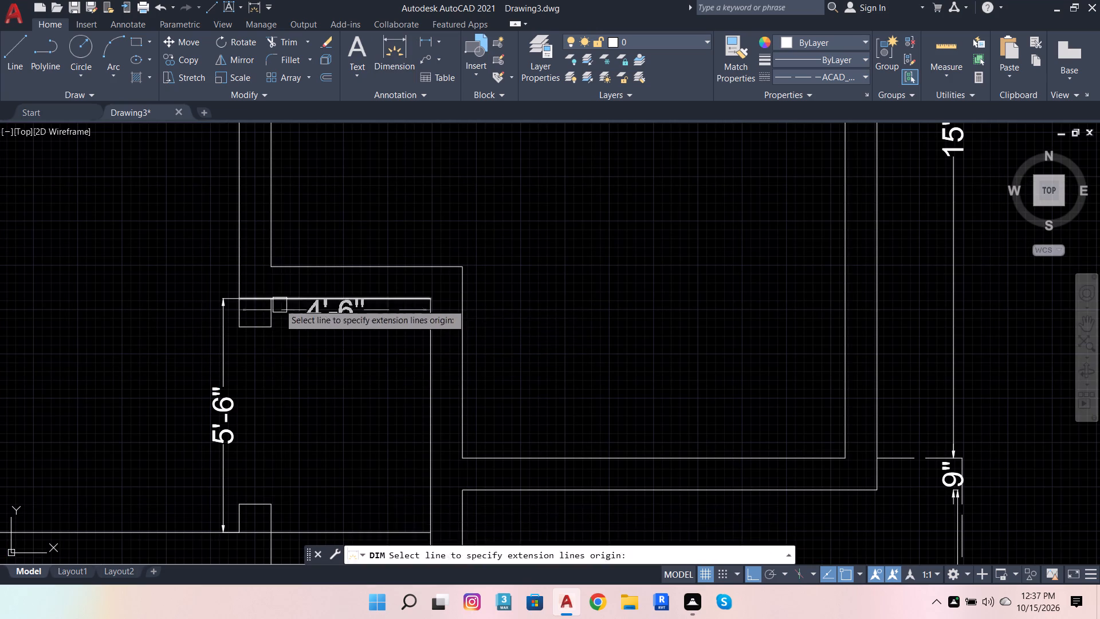
click(273, 298)
click(427, 302)
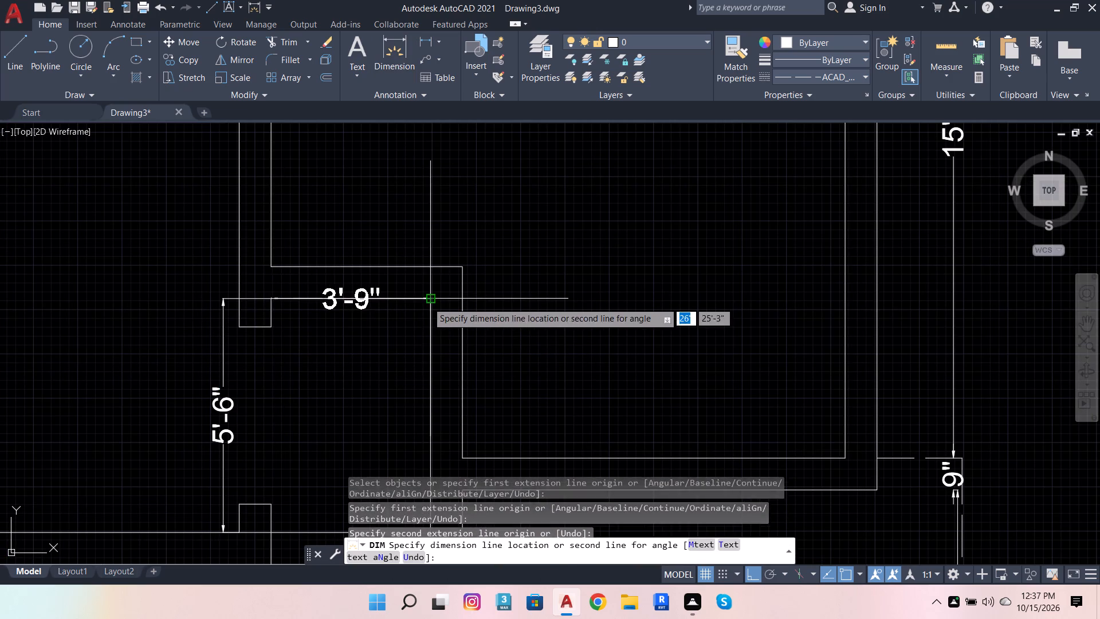
scroll(368, 328, down, 2)
click(363, 329)
scroll(363, 328, down, 3)
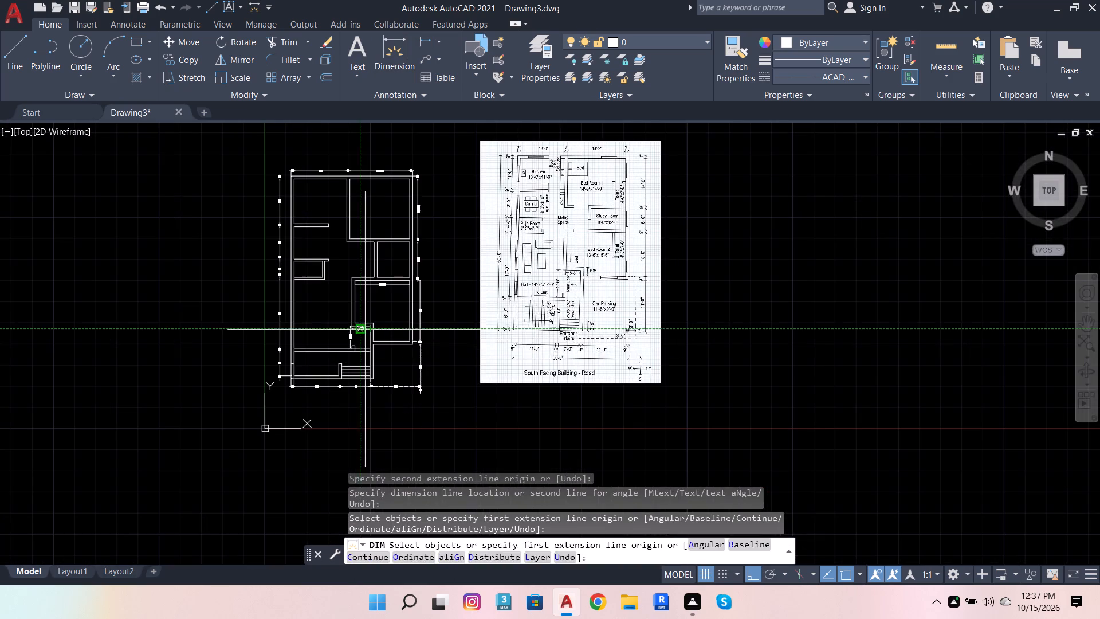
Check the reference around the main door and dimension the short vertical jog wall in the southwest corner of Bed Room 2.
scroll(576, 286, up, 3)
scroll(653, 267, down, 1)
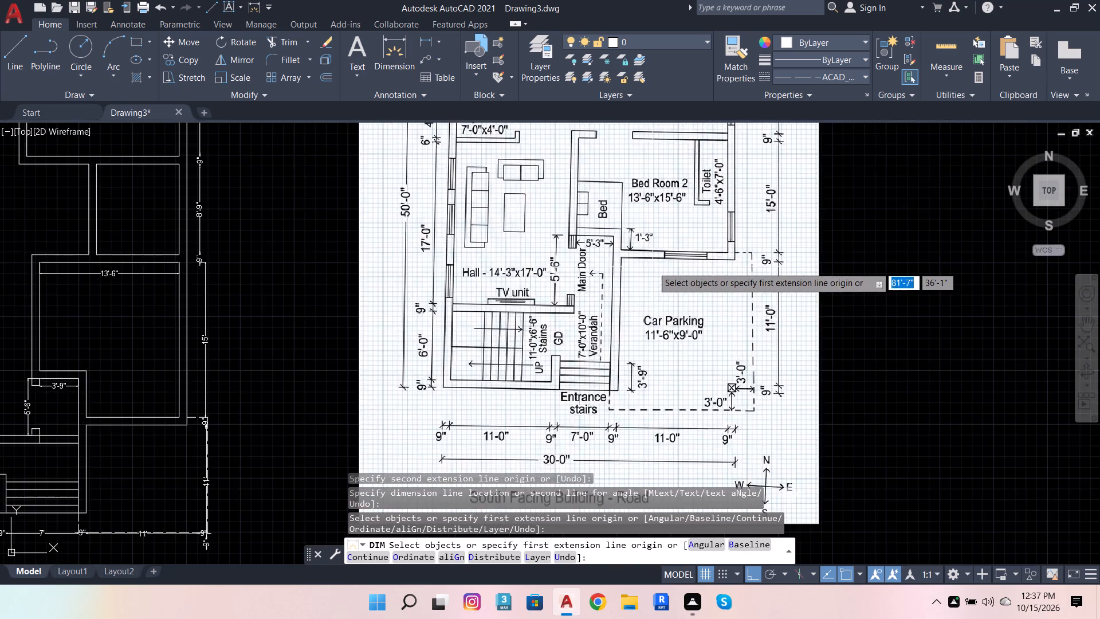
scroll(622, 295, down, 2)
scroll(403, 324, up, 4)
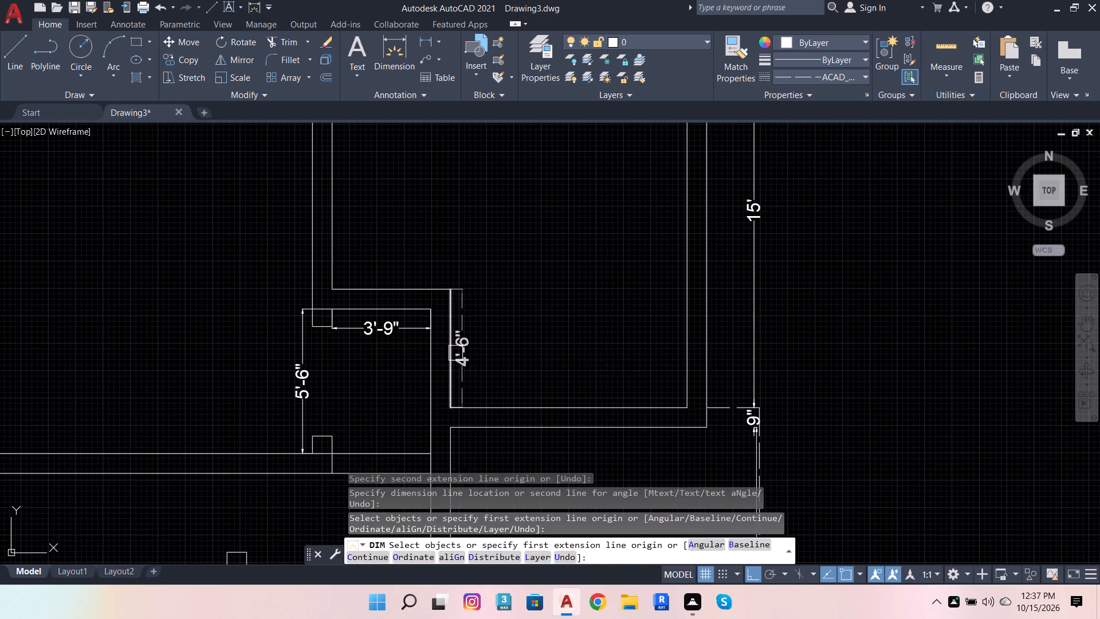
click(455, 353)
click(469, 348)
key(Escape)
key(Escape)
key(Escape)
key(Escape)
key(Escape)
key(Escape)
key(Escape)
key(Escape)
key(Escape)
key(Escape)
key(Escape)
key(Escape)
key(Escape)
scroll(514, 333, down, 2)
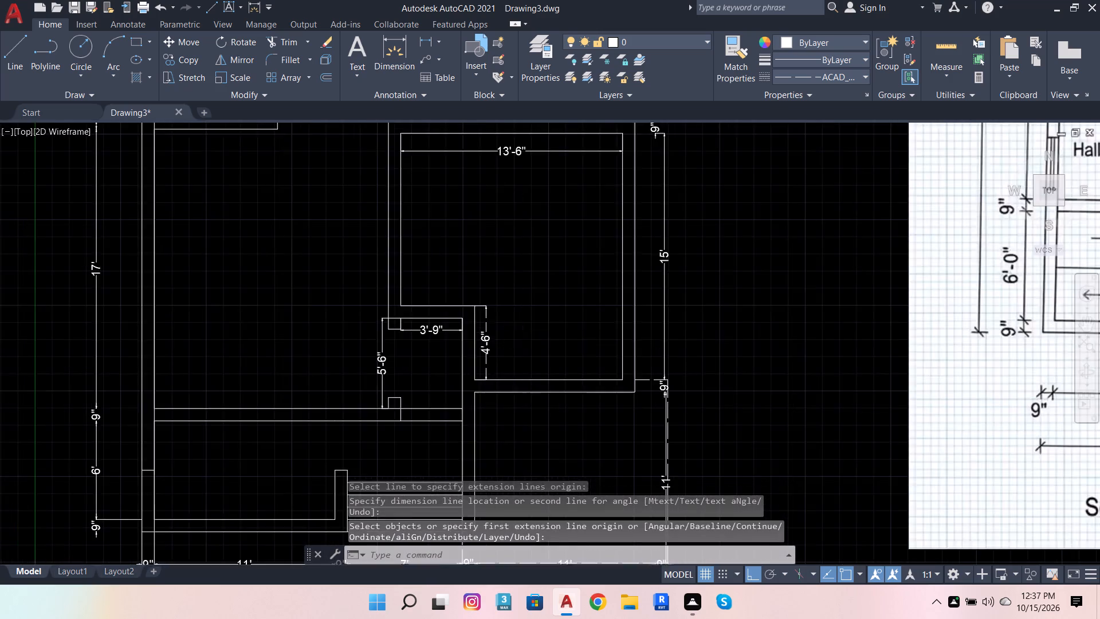
Compare the drafted main door, Bed Room 2 and car parking areas with their dimensions on the reference plan.
scroll(477, 332, down, 1)
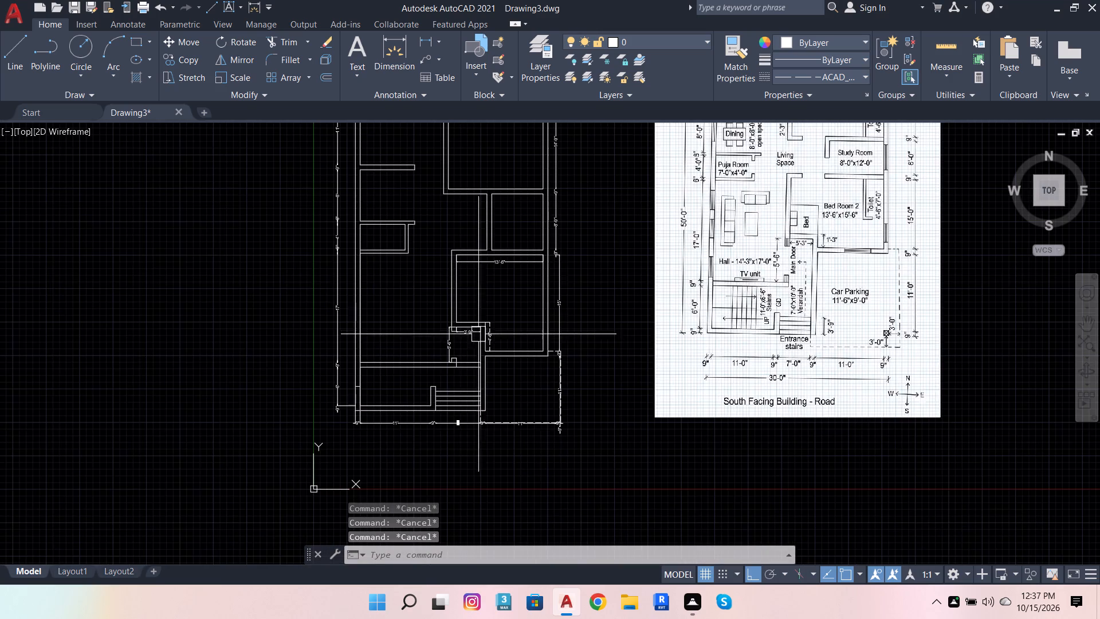
scroll(565, 331, up, 2)
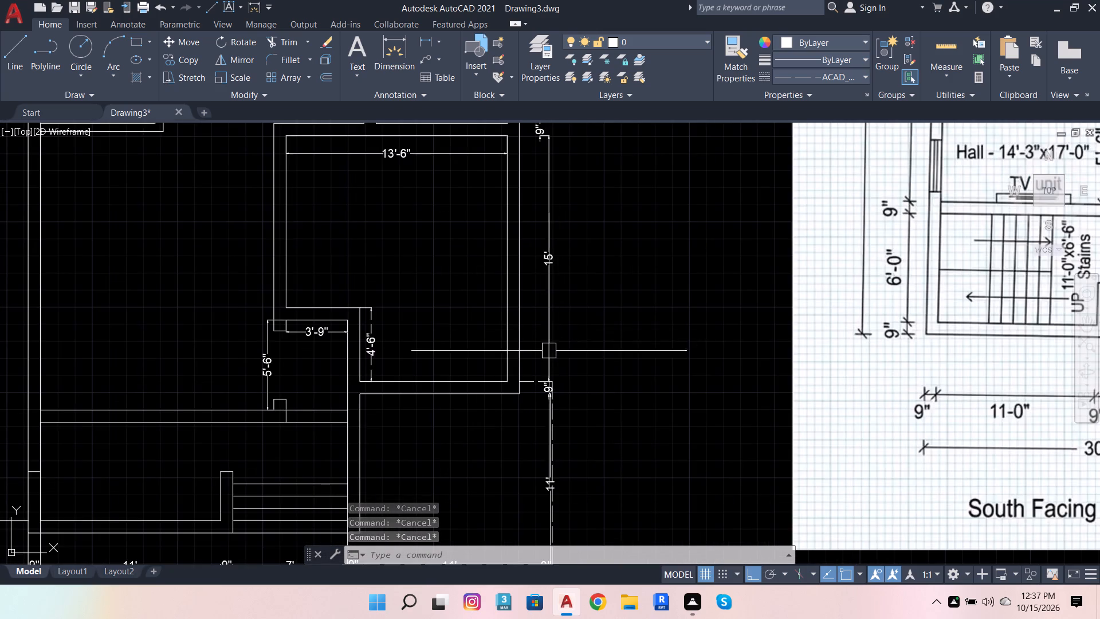
scroll(548, 351, down, 1)
scroll(540, 371, up, 3)
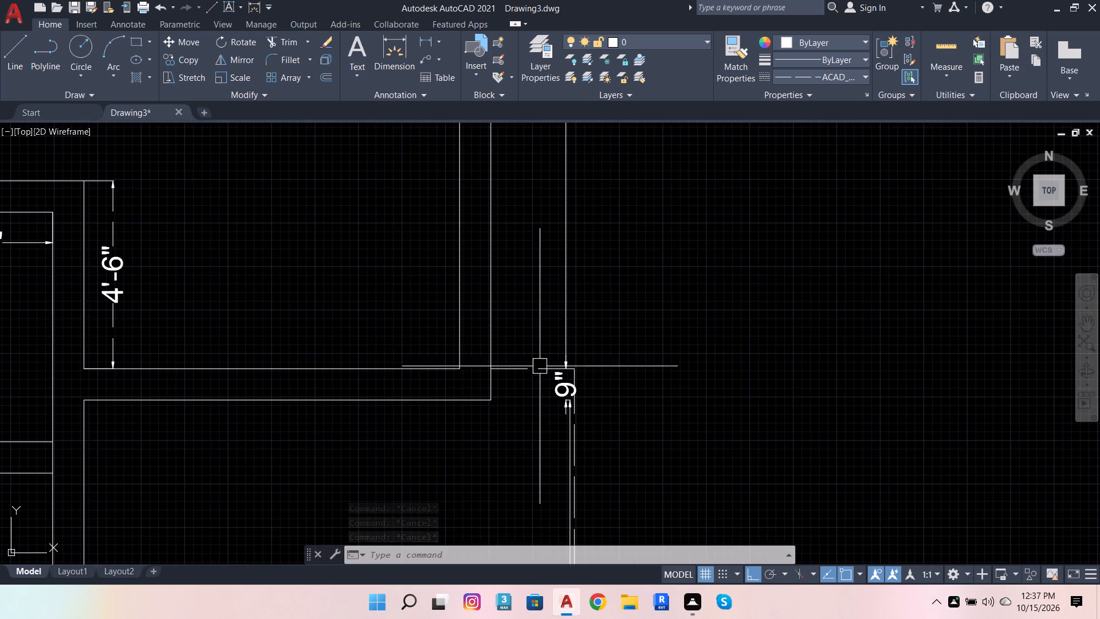
scroll(528, 343, down, 4)
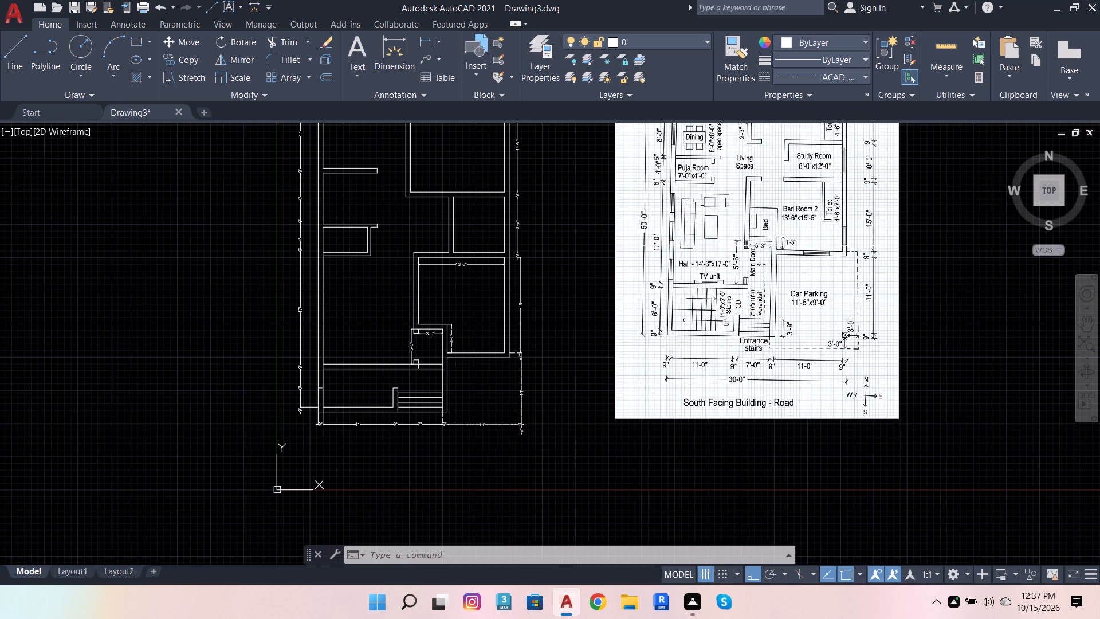
scroll(761, 245, up, 2)
scroll(681, 306, down, 2)
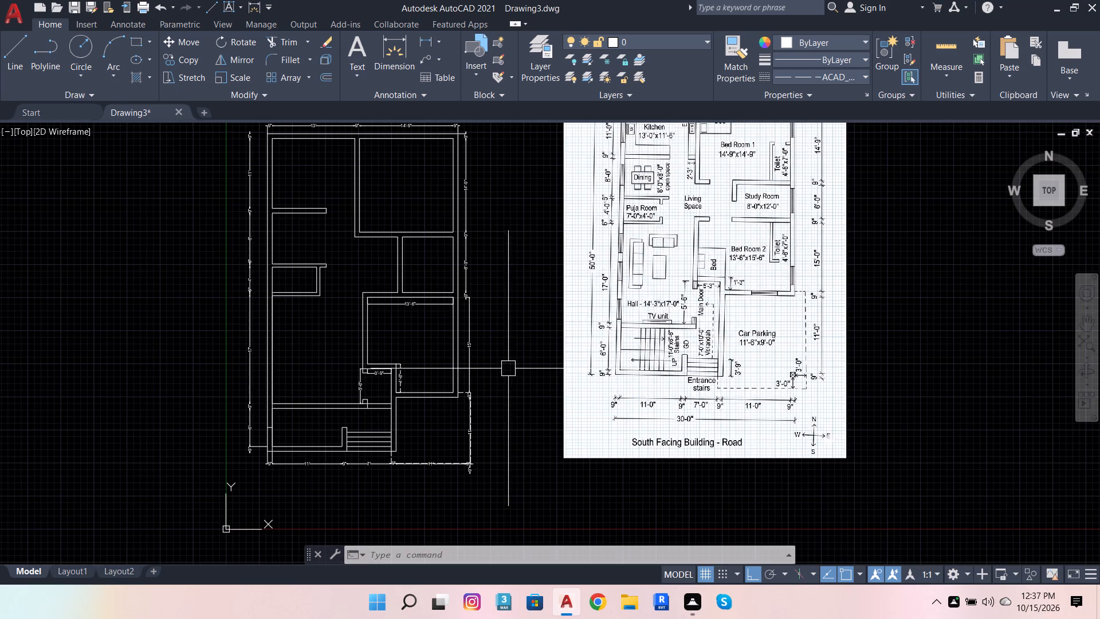
scroll(493, 390, up, 3)
scroll(178, 358, down, 2)
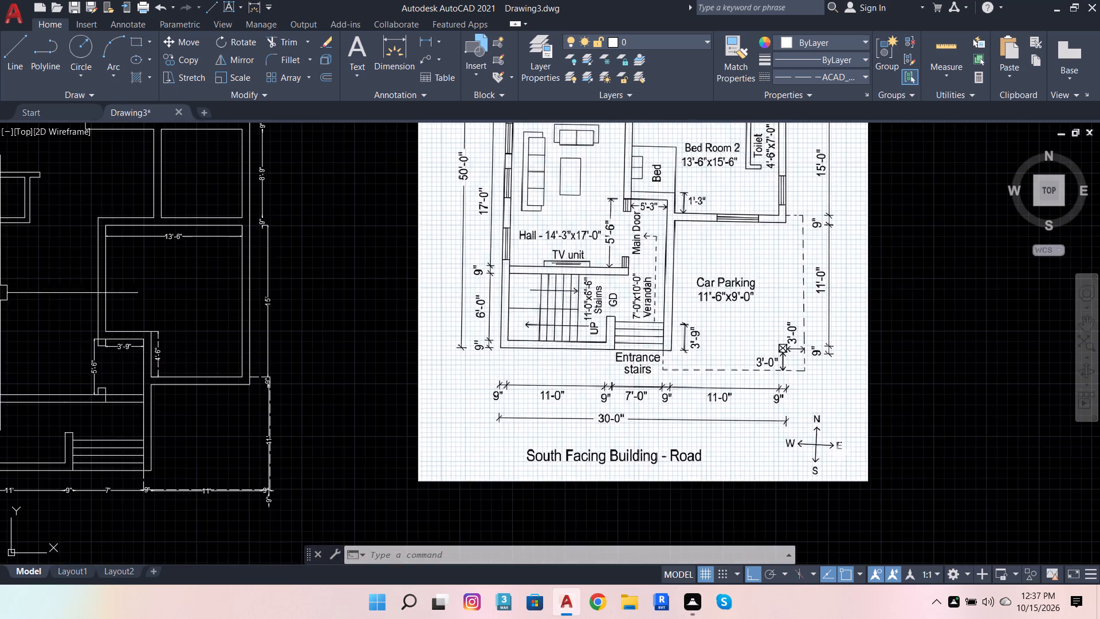
scroll(3, 293, up, 3)
scroll(276, 348, down, 3)
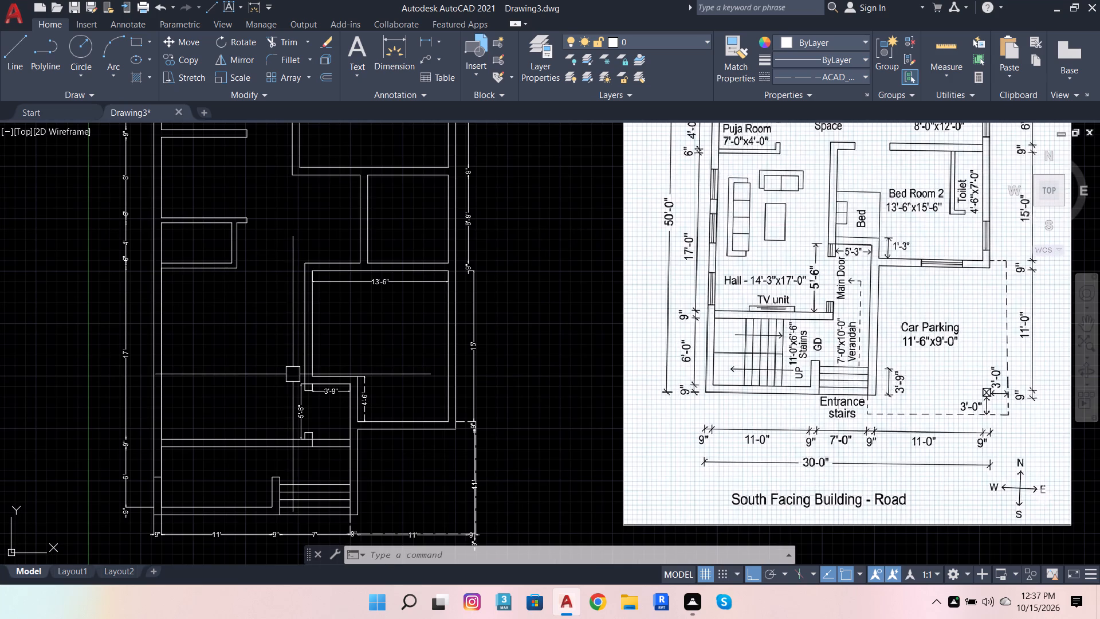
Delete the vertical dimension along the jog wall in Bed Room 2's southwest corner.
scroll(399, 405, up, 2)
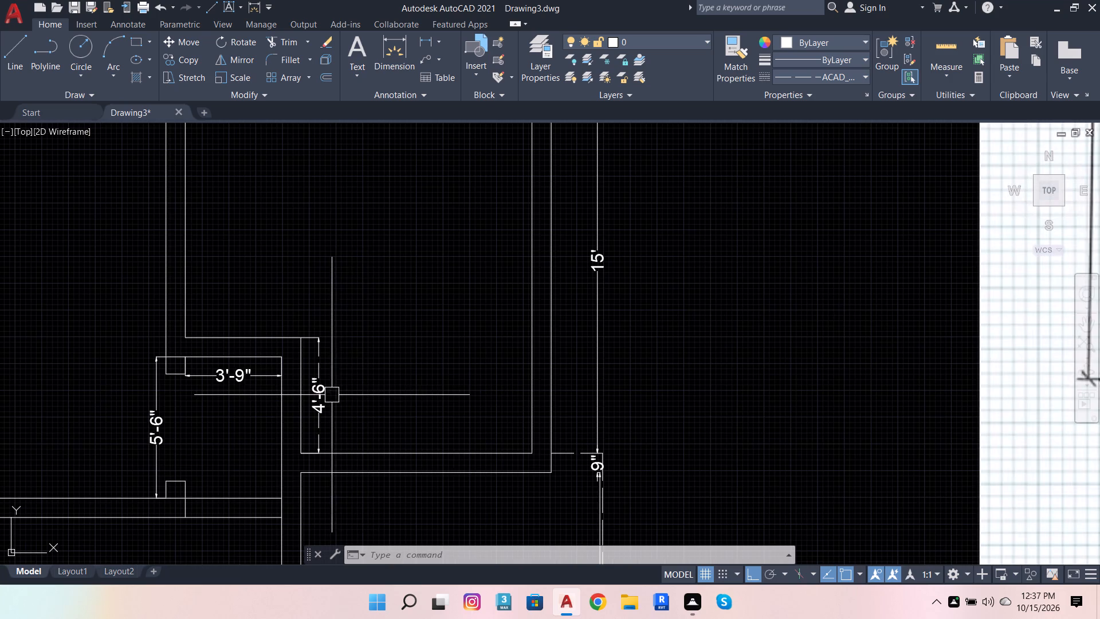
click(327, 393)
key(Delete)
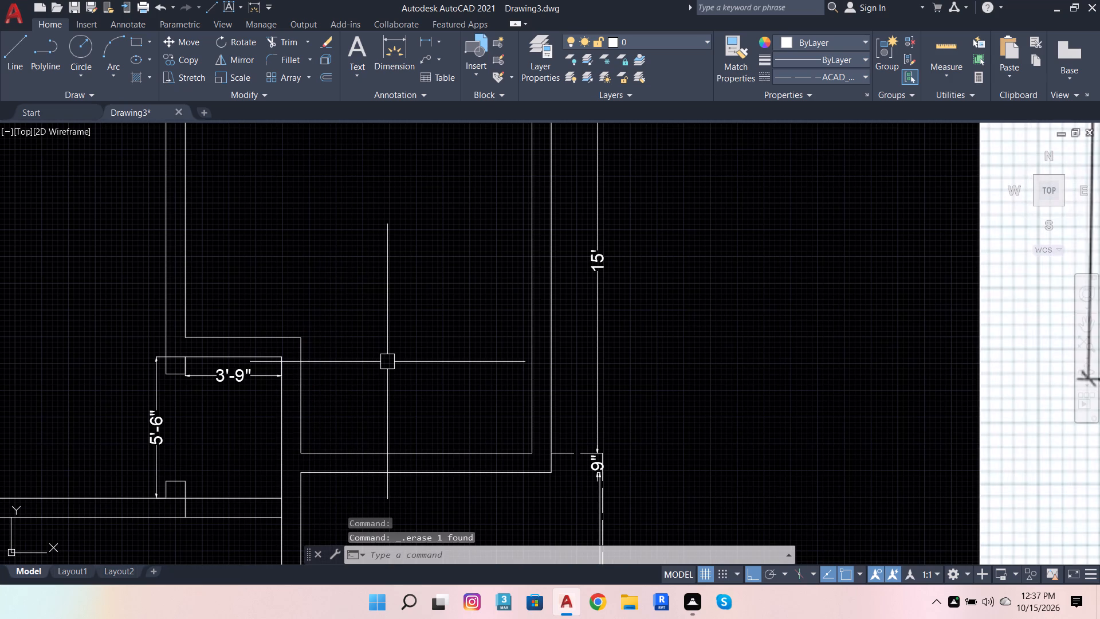
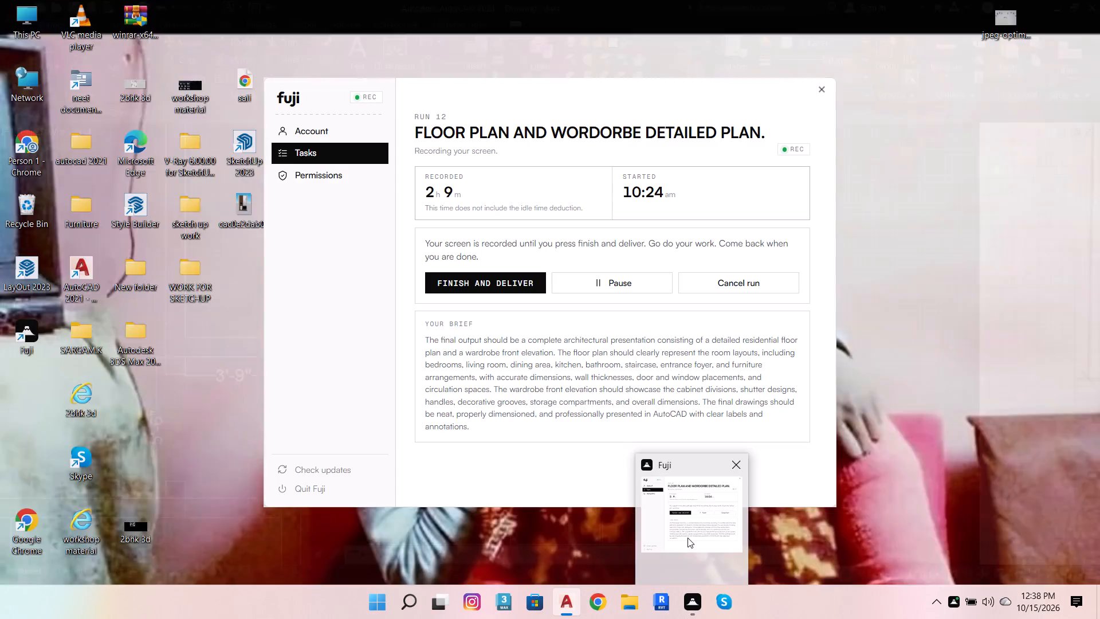
Override the text of the horizontal dimension between the upper main door jamb and the passage's east wall with 5'3".
scroll(452, 375, down, 3)
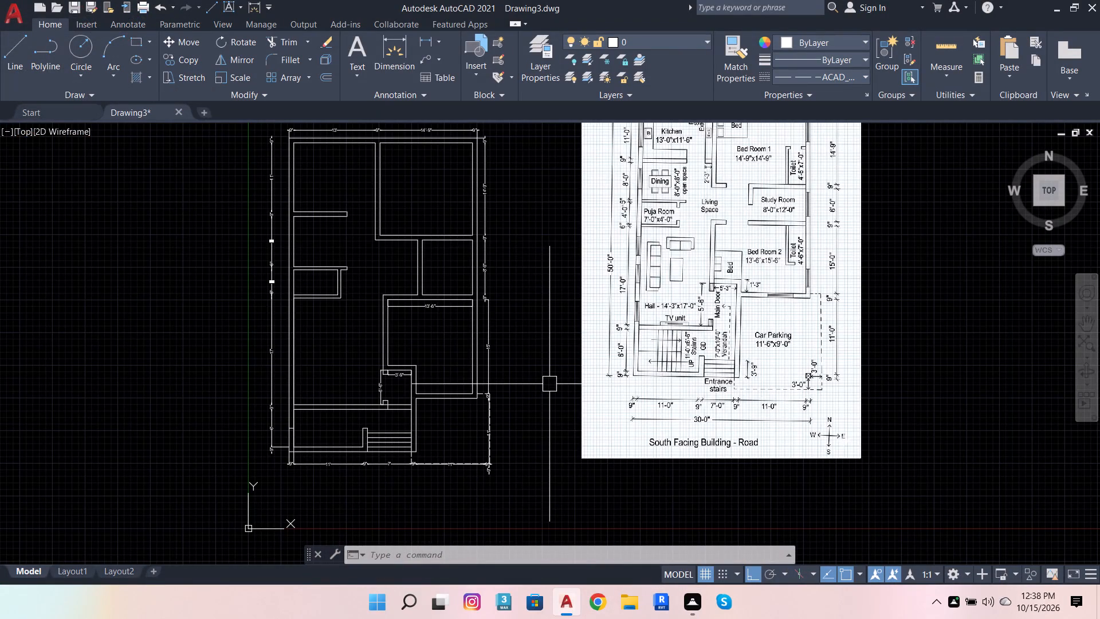
scroll(633, 309, down, 1)
scroll(574, 372, up, 1)
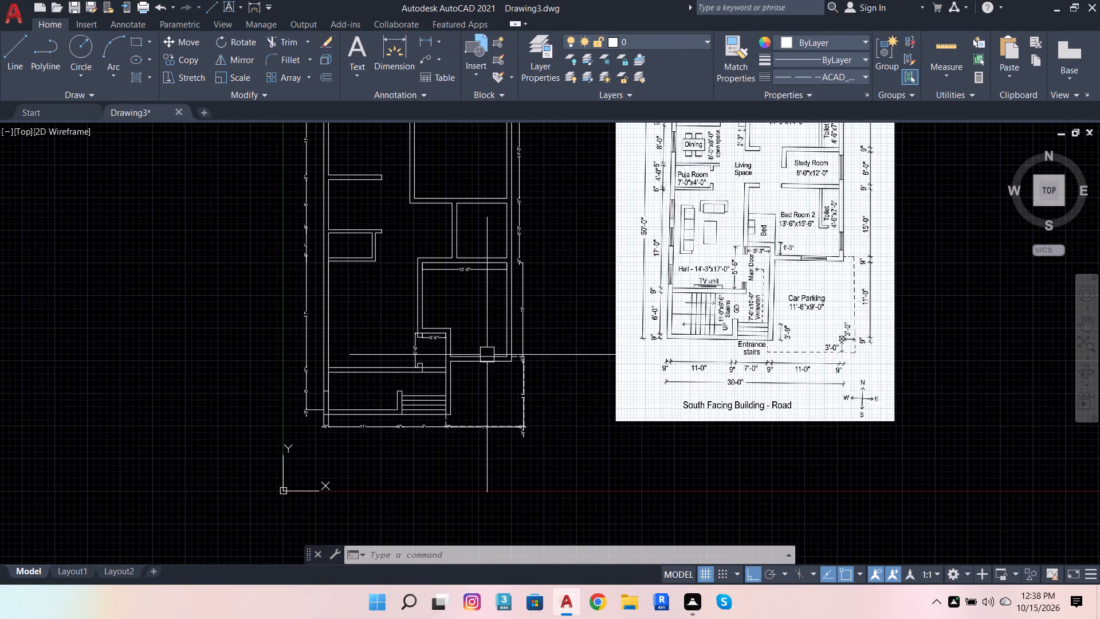
scroll(404, 344, up, 3)
scroll(524, 285, down, 2)
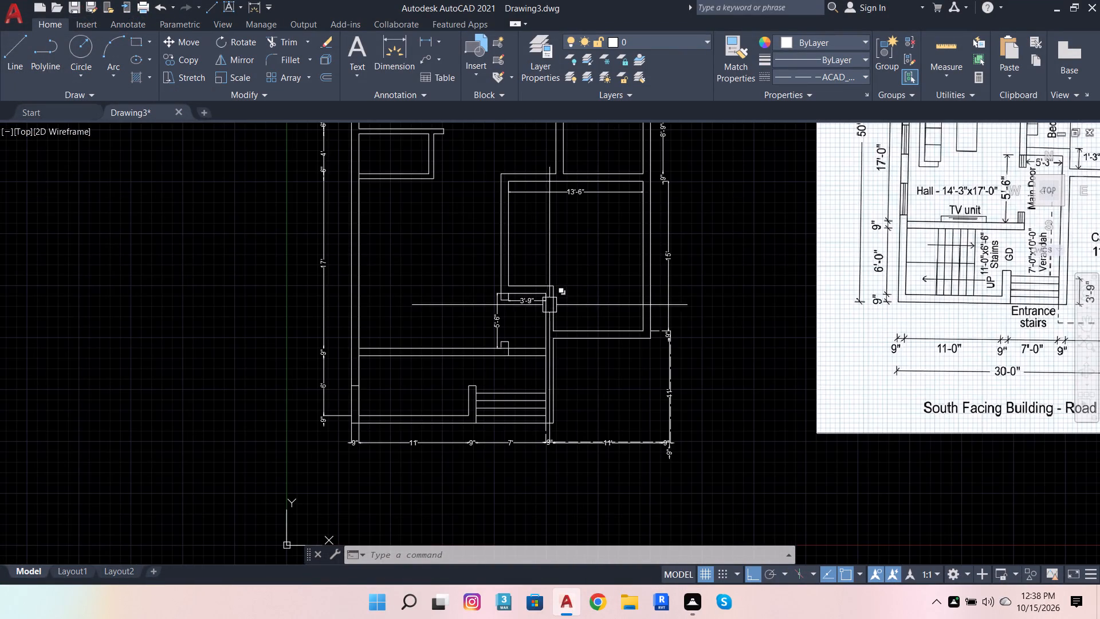
scroll(520, 305, up, 3)
double_click(531, 288)
scroll(532, 288, up, 1)
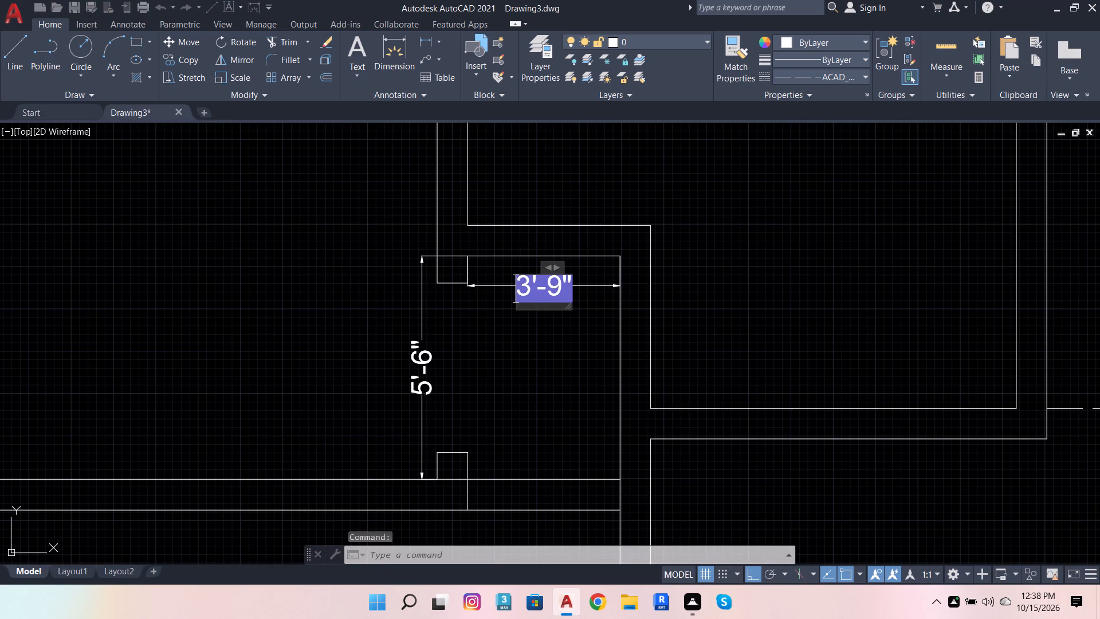
scroll(532, 288, up, 2)
double_click(554, 286)
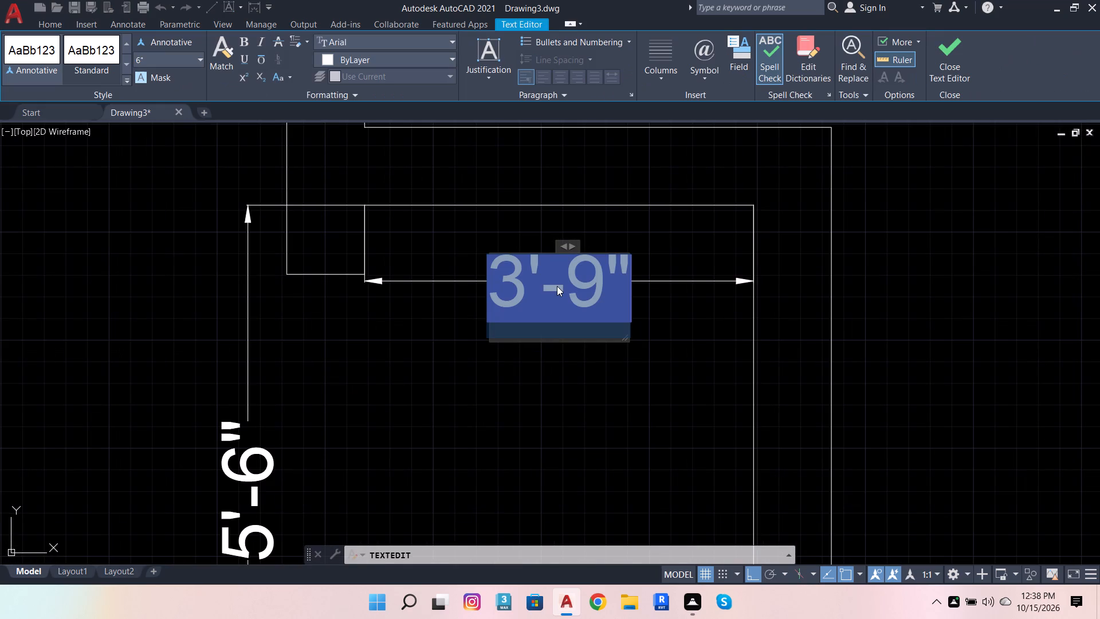
key(BackSpace)
text(5'3)
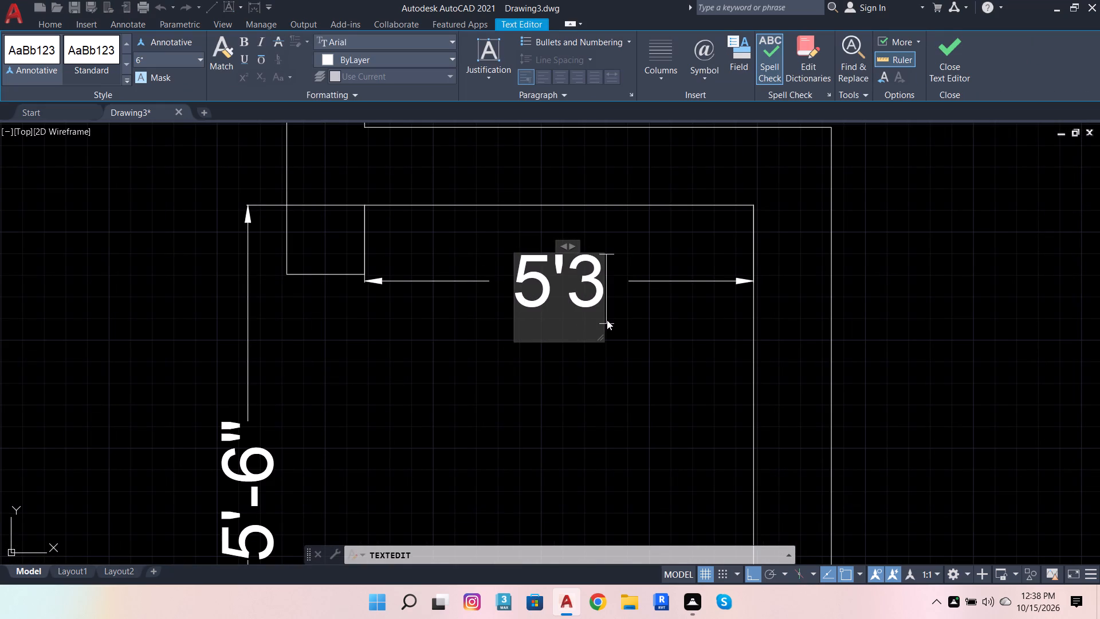
key(shift+quotedbl)
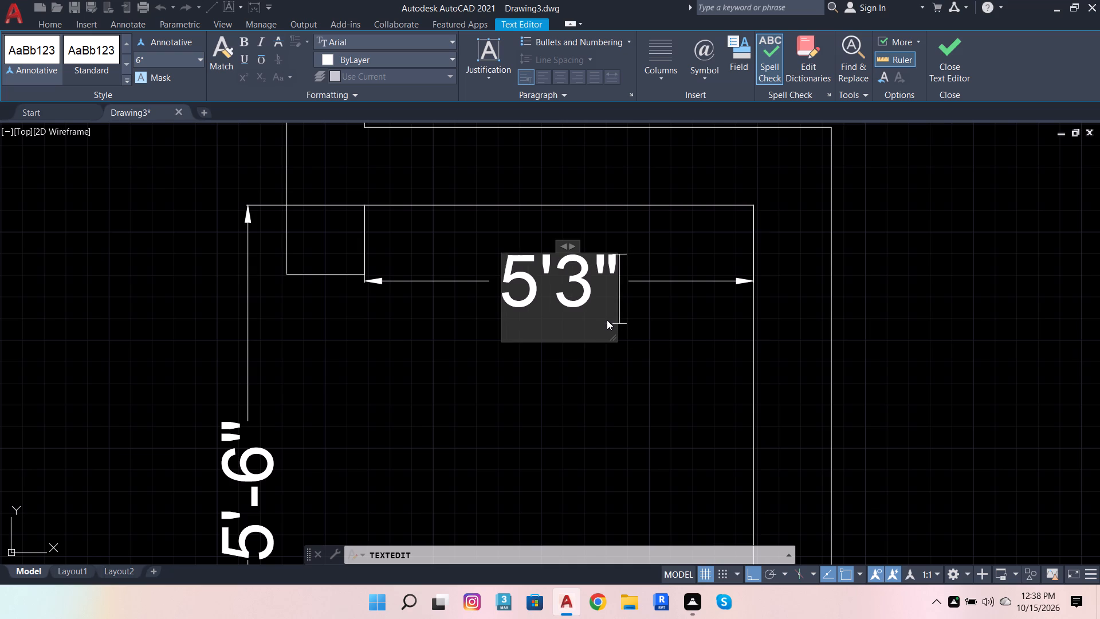
click(645, 369)
Compare the drafted main door, verandah and entrance stairs area with the dimensions on the reference plan.
scroll(504, 301, down, 4)
scroll(635, 311, down, 1)
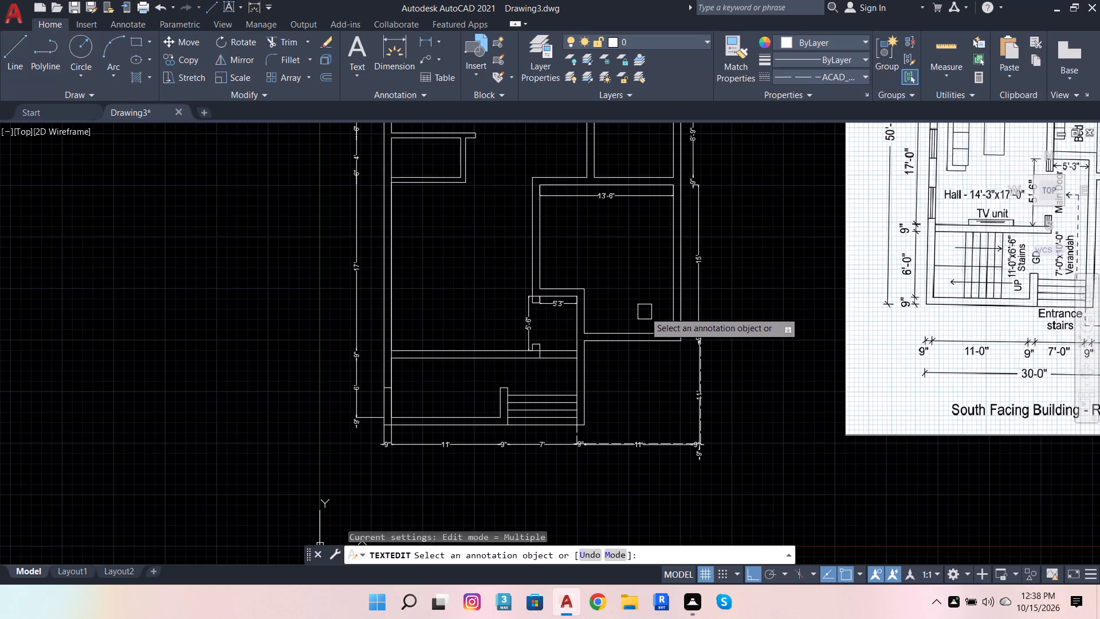
scroll(692, 292, down, 1)
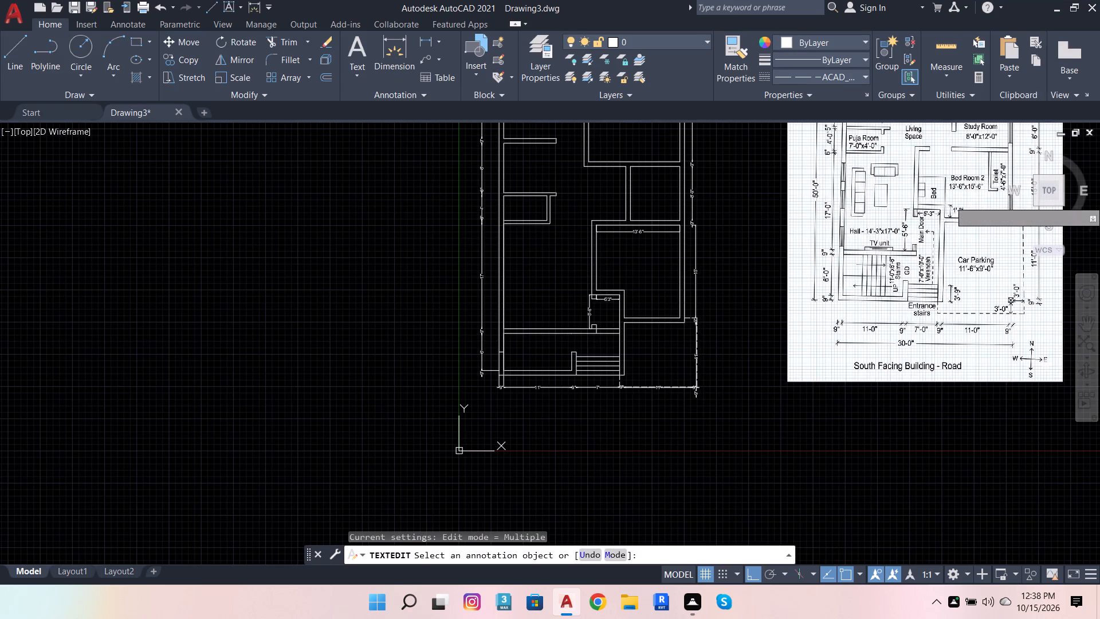
scroll(919, 213, up, 2)
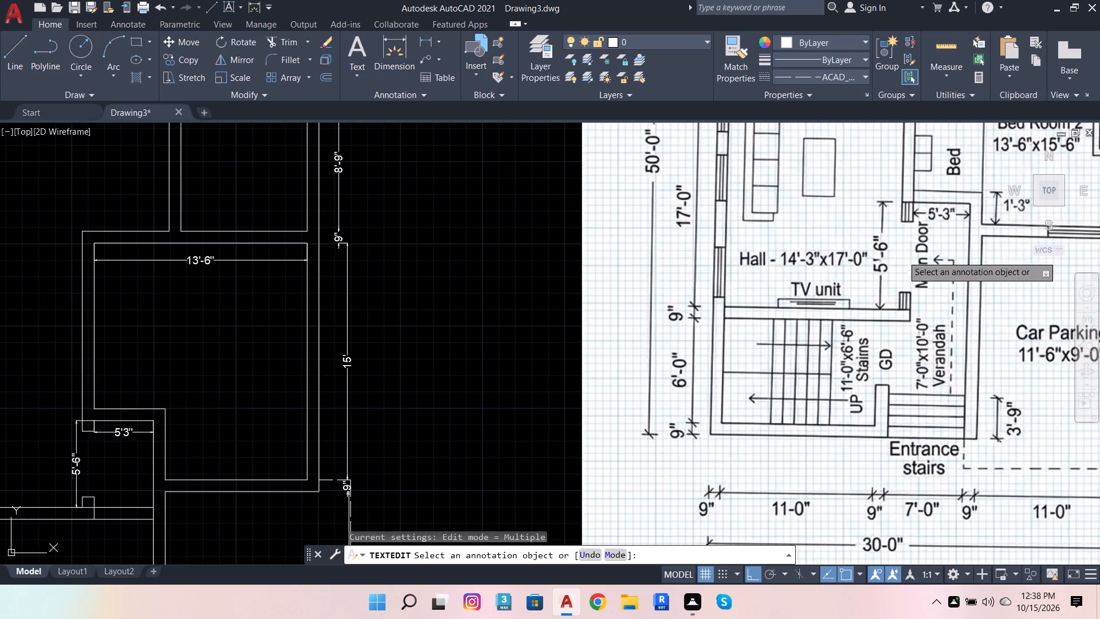
scroll(898, 270, down, 2)
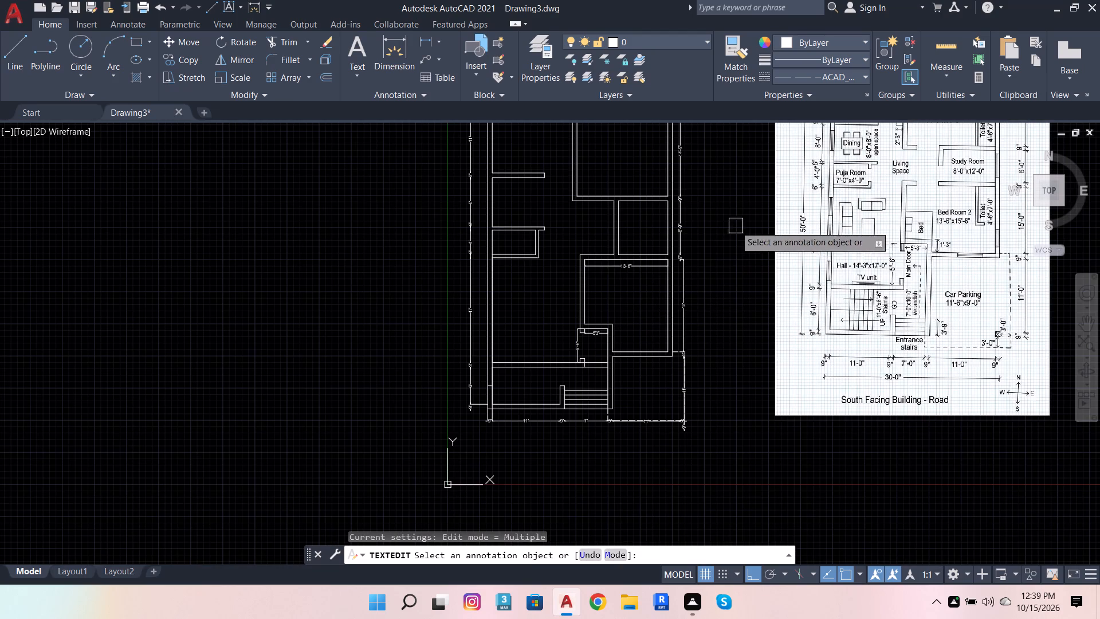
scroll(1024, 323, up, 2)
scroll(984, 320, down, 1)
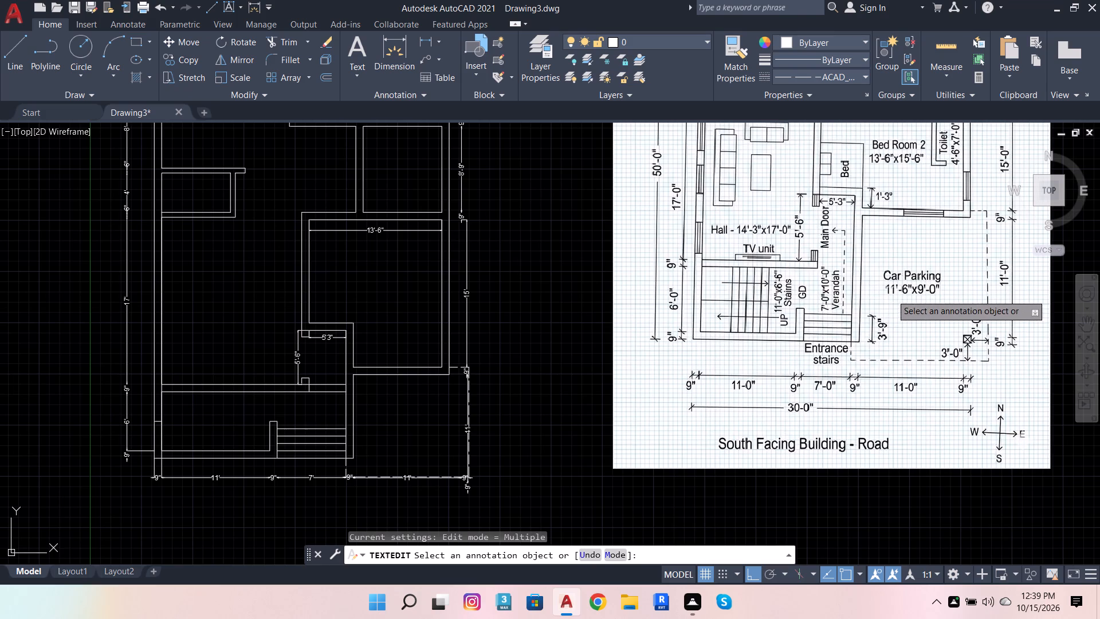
scroll(444, 255, down, 1)
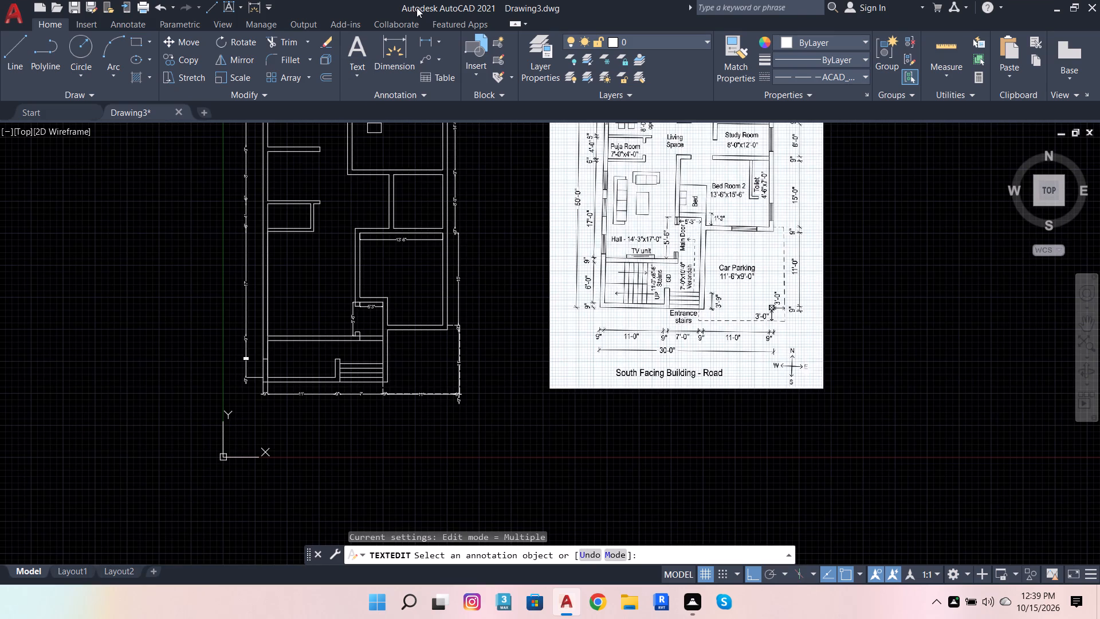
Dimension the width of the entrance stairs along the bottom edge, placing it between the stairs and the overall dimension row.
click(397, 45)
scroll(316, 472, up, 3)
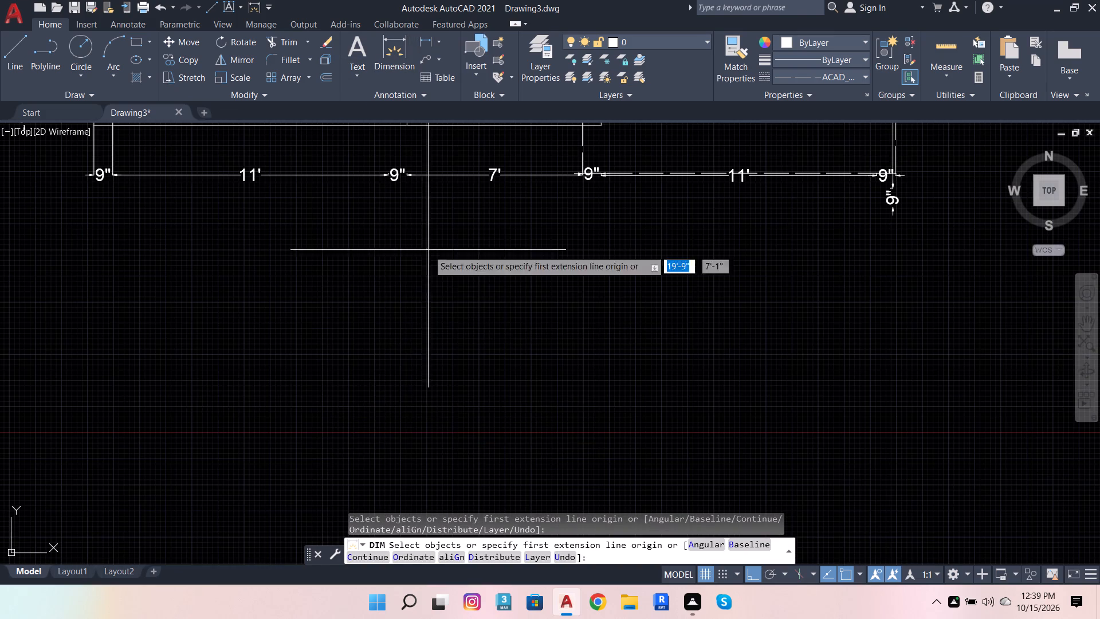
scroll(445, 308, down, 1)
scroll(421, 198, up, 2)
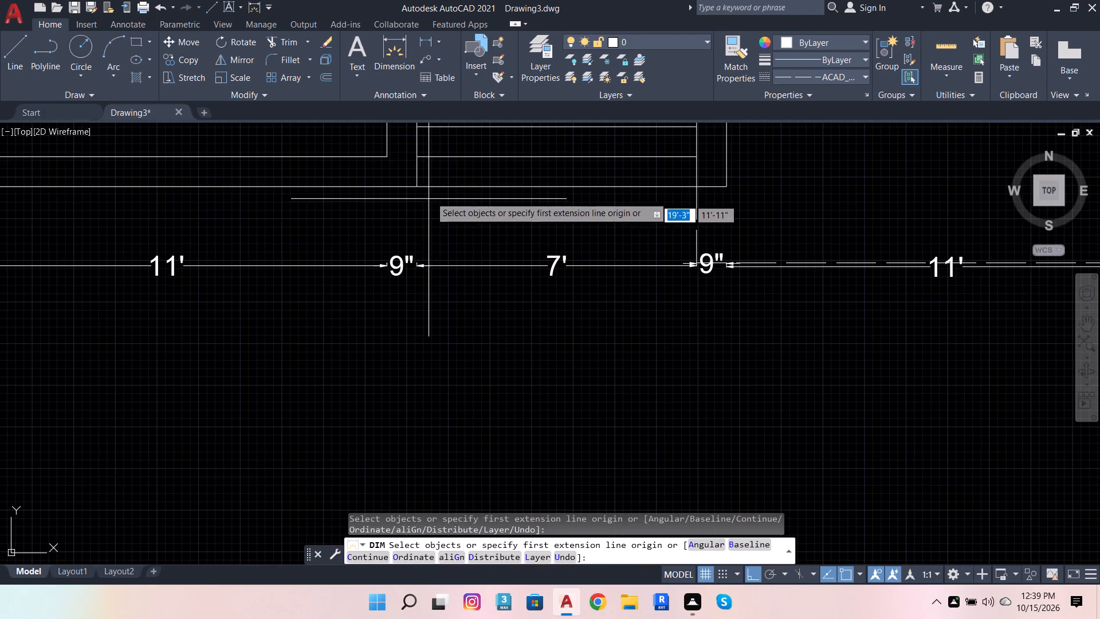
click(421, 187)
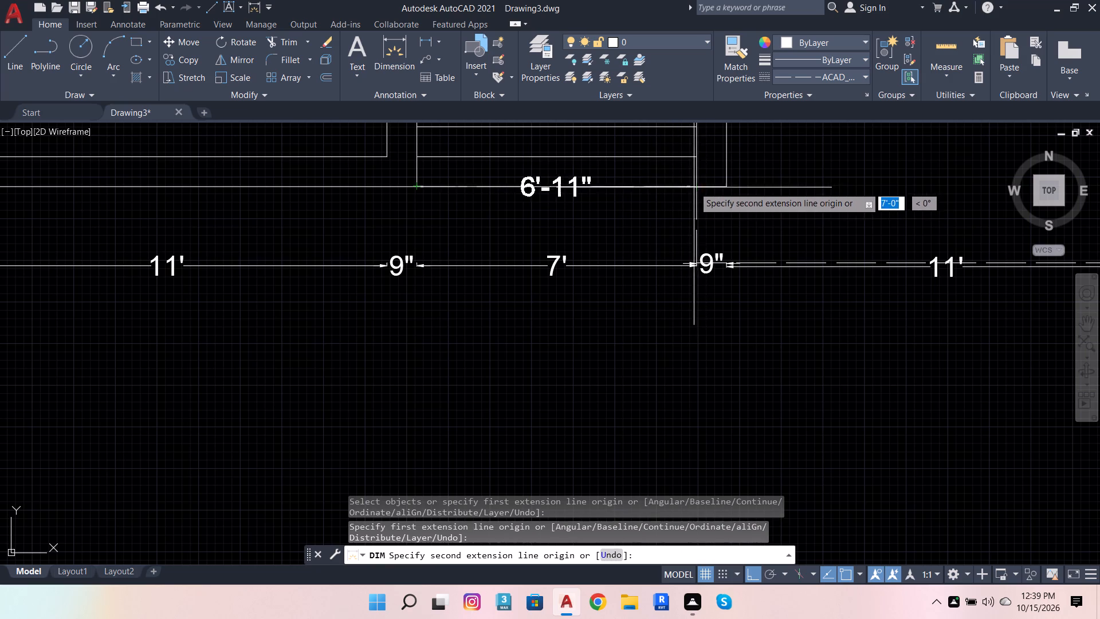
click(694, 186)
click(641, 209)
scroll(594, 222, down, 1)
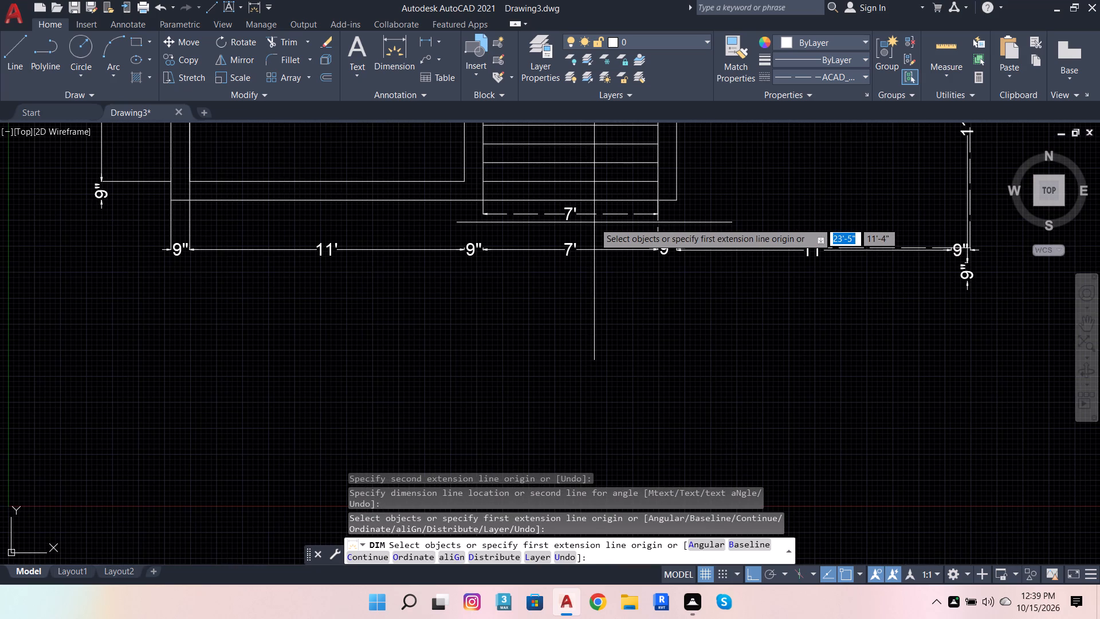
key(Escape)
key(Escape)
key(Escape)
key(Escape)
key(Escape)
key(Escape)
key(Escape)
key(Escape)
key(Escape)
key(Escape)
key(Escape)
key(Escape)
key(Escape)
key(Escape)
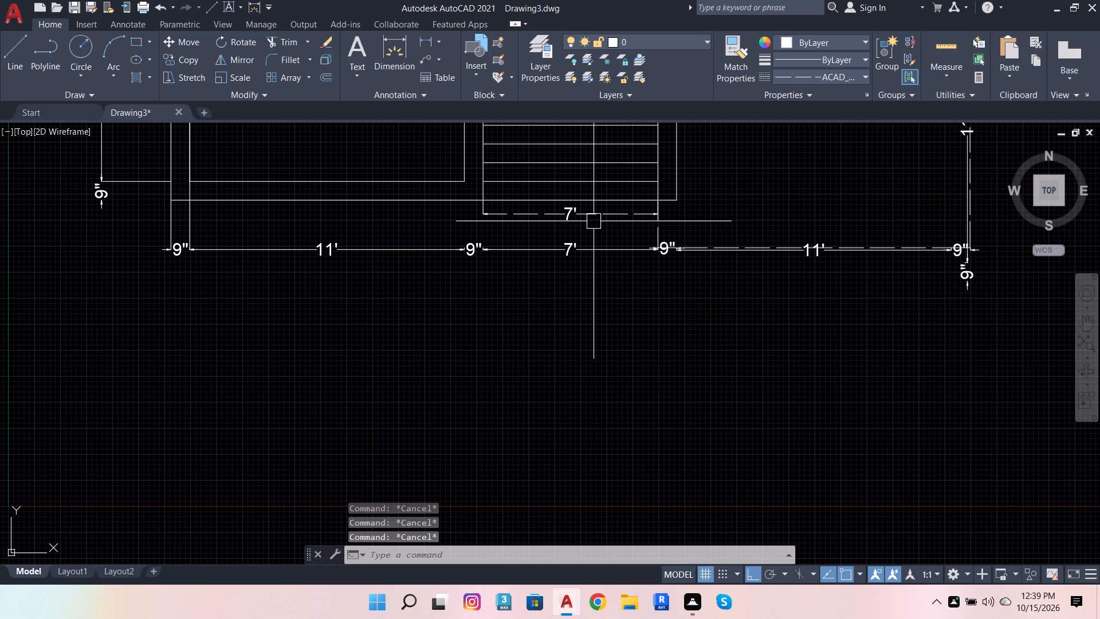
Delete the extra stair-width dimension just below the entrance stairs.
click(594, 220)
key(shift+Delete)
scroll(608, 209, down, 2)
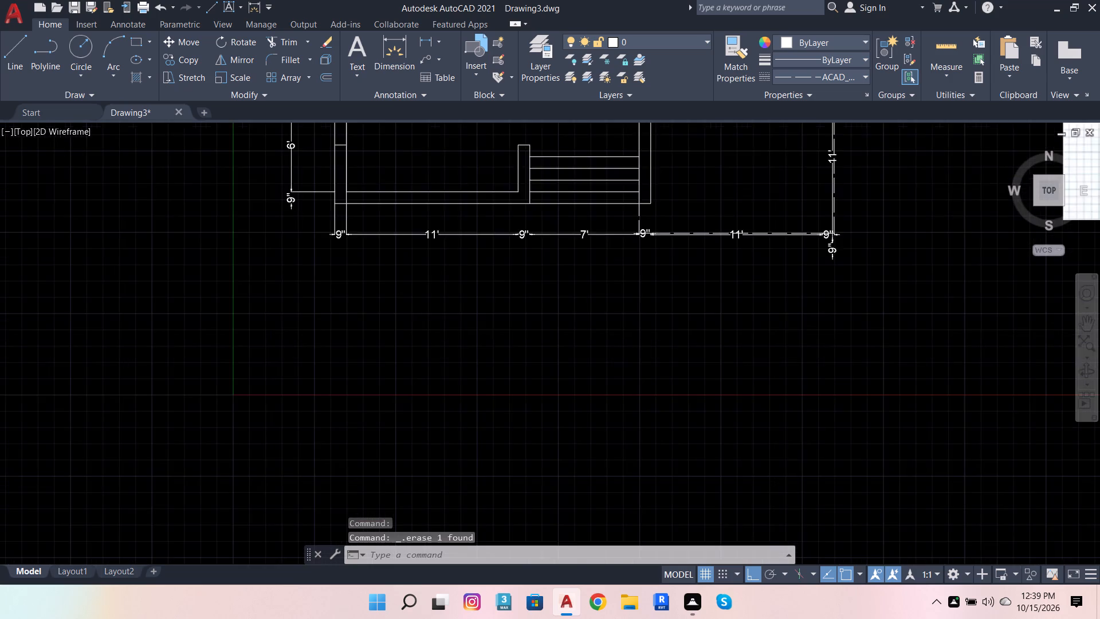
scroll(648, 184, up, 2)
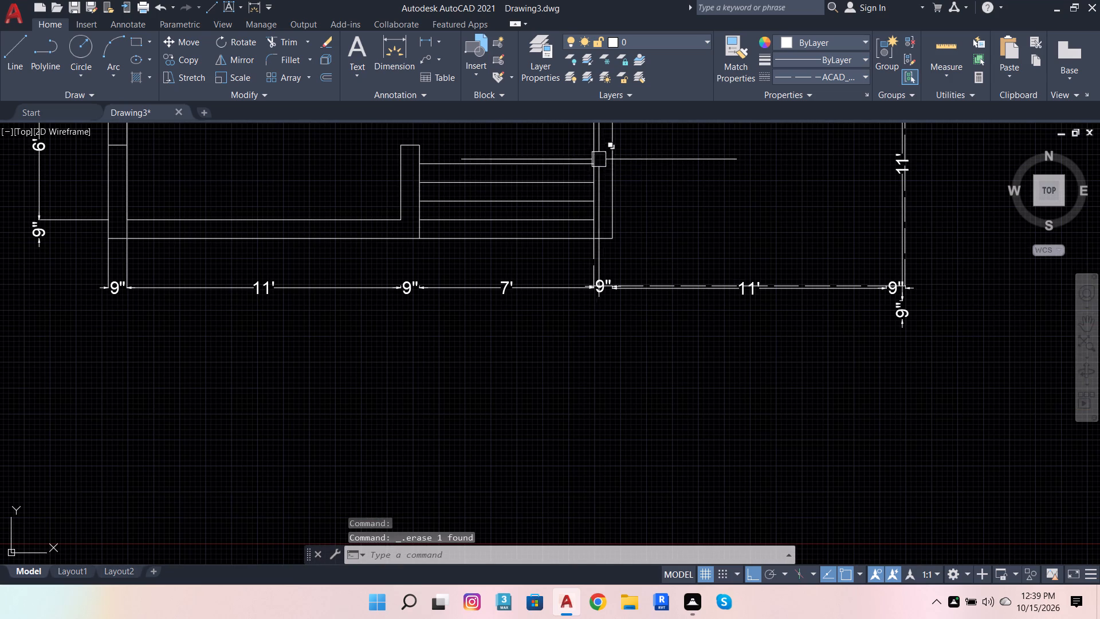
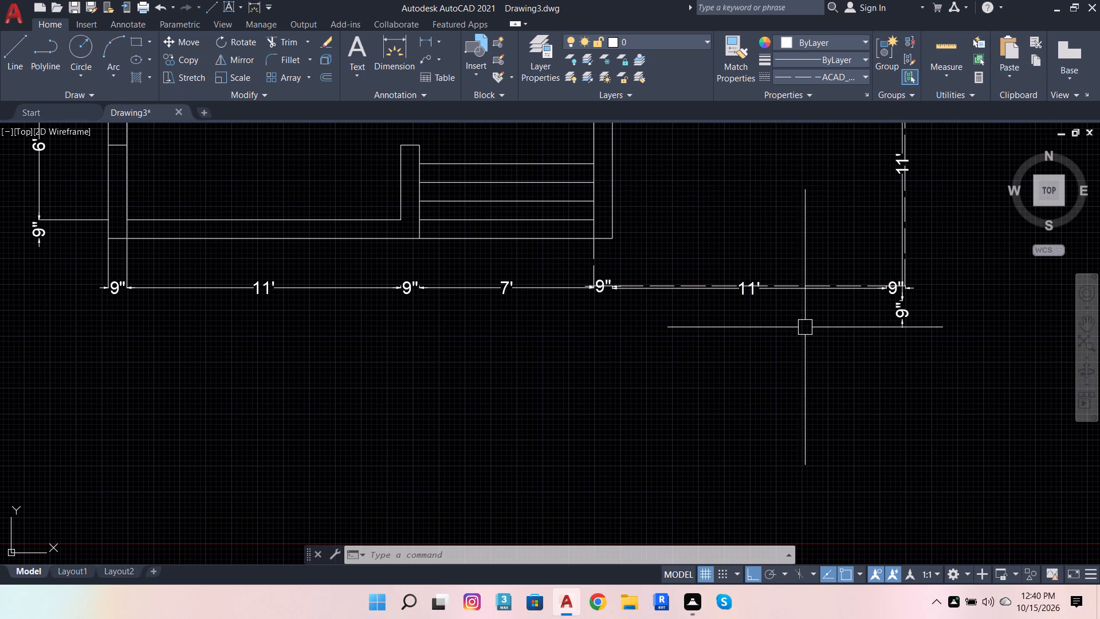
Delete the overlapping long vertical line along the west wall's inner face and the short line crossing that wall beside the stair room.
scroll(804, 328, down, 1)
scroll(758, 272, down, 2)
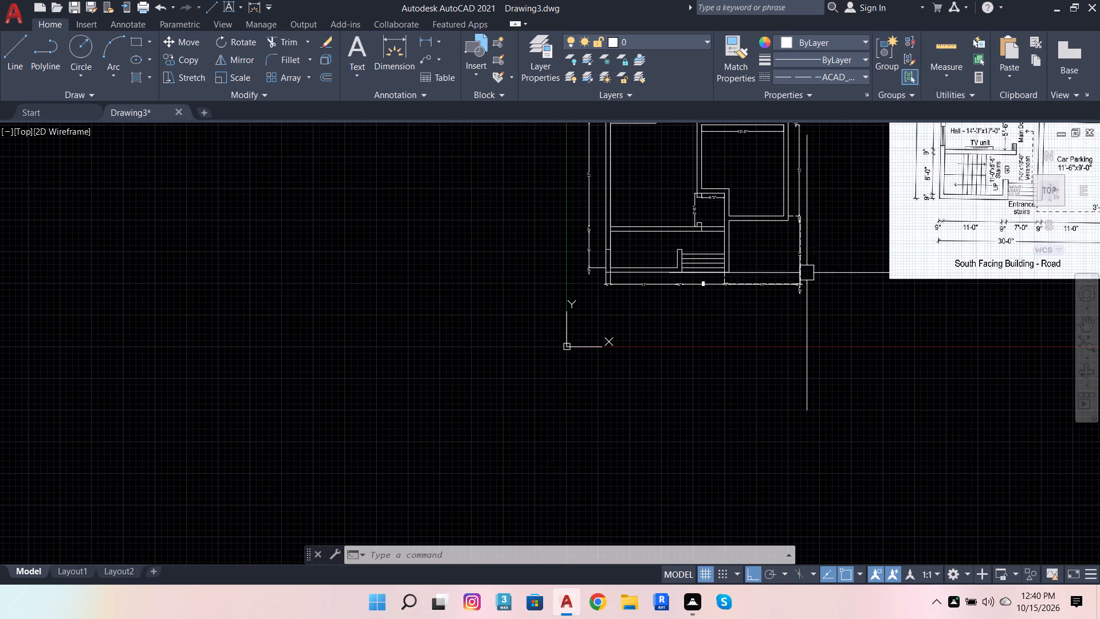
scroll(710, 222, up, 2)
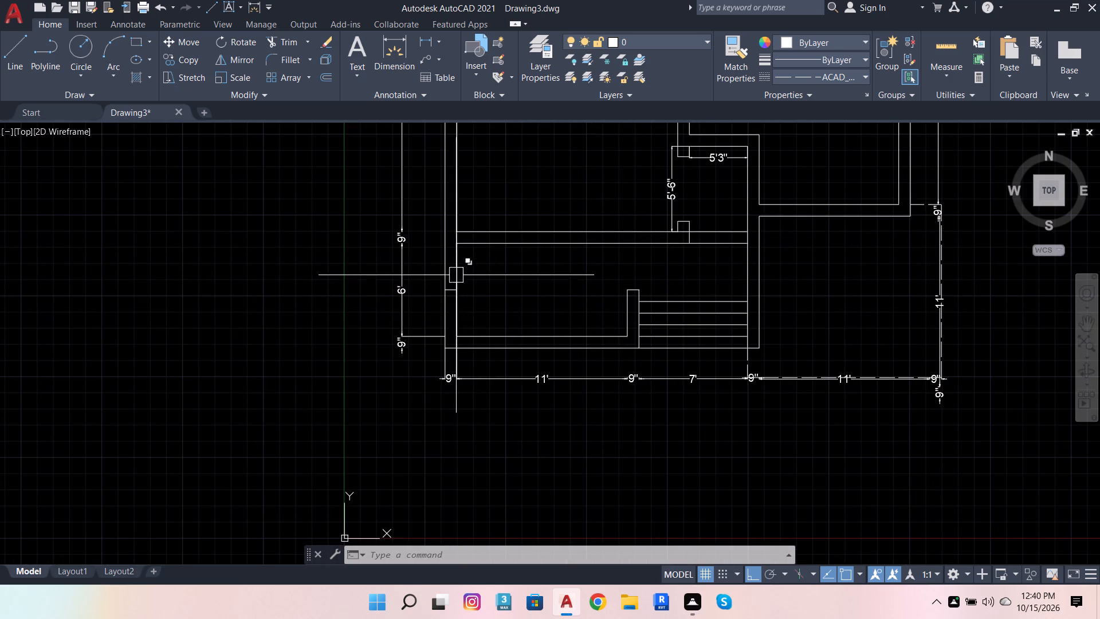
scroll(474, 229, up, 3)
click(394, 254)
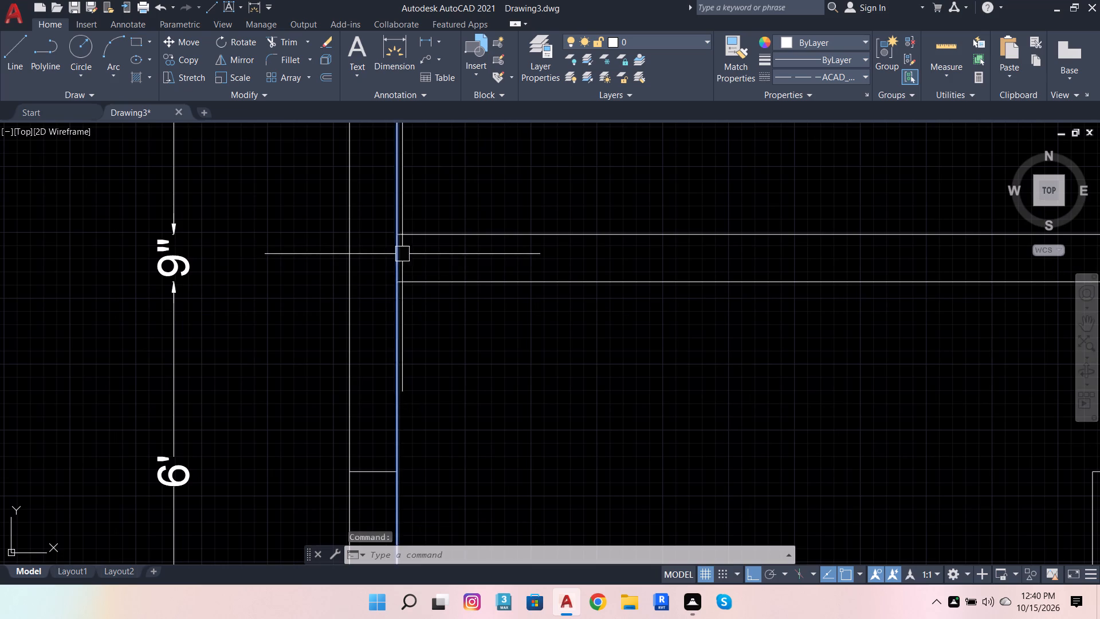
scroll(481, 295, down, 2)
scroll(499, 360, down, 2)
scroll(485, 357, up, 4)
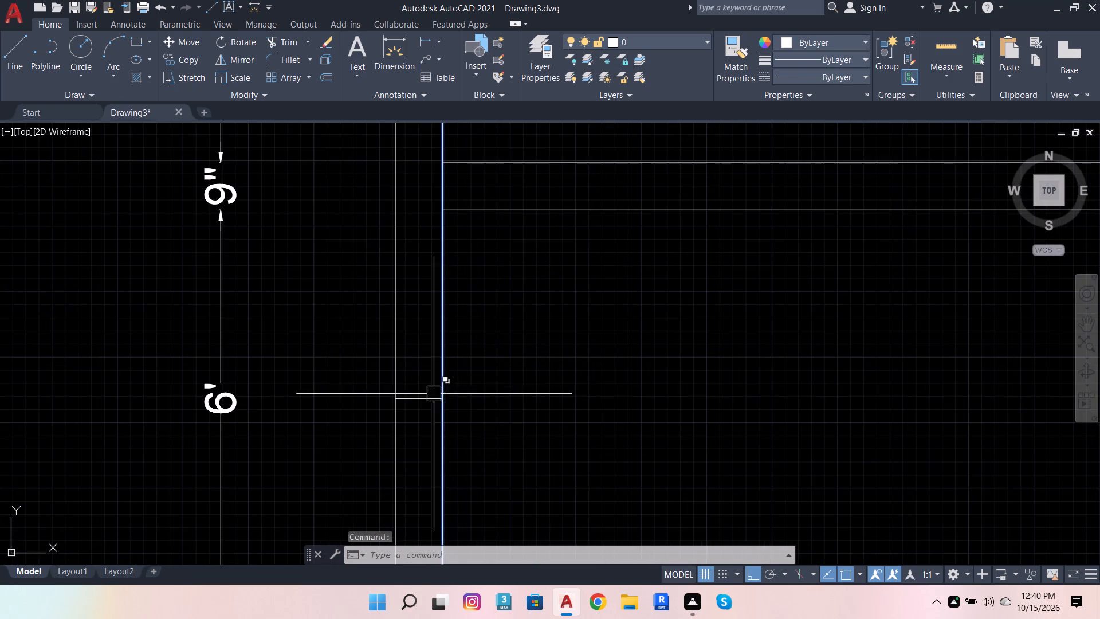
click(422, 398)
scroll(496, 381, down, 4)
scroll(531, 402, up, 1)
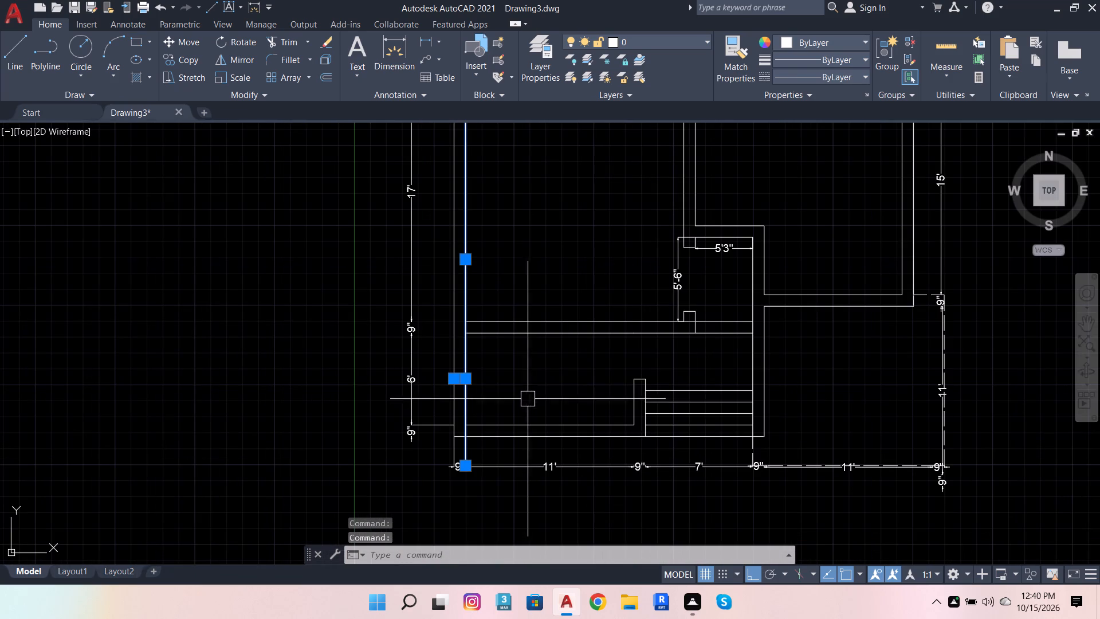
key(shift+Delete)
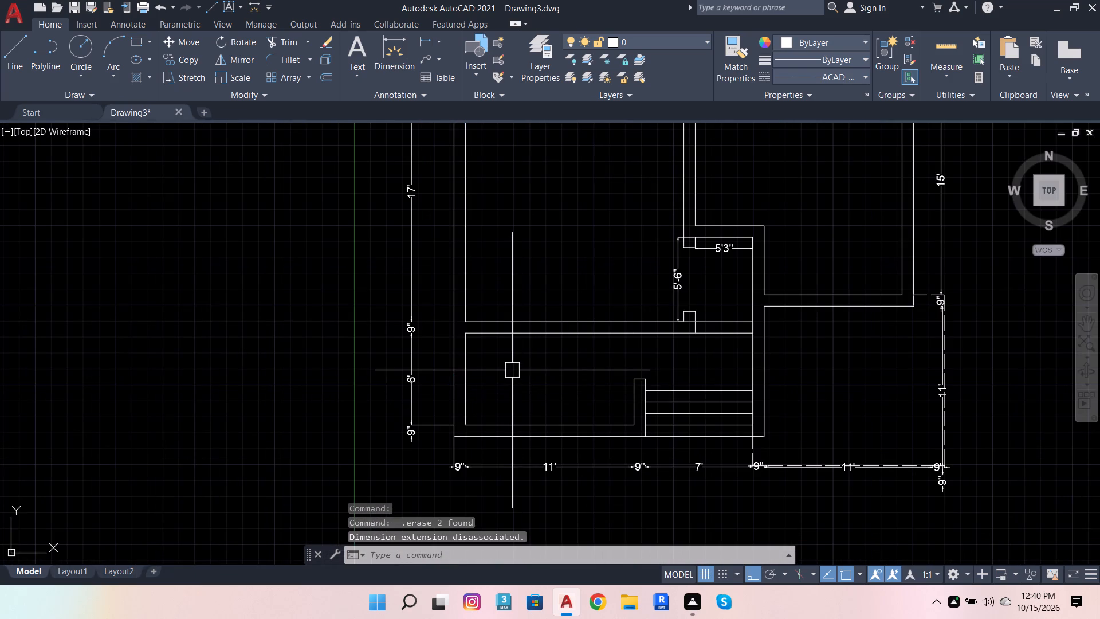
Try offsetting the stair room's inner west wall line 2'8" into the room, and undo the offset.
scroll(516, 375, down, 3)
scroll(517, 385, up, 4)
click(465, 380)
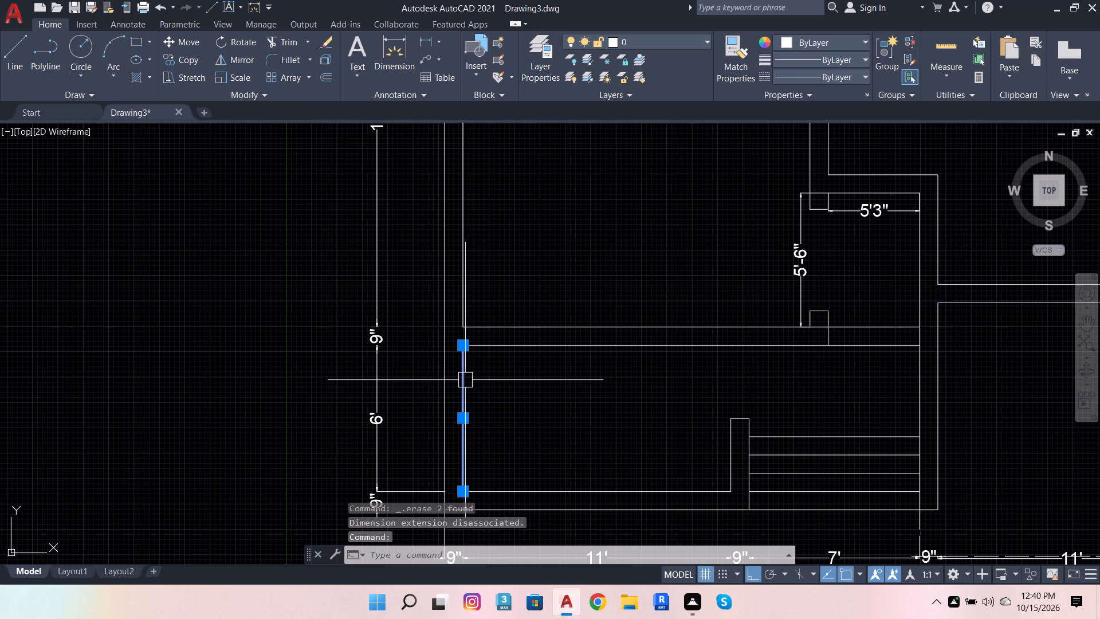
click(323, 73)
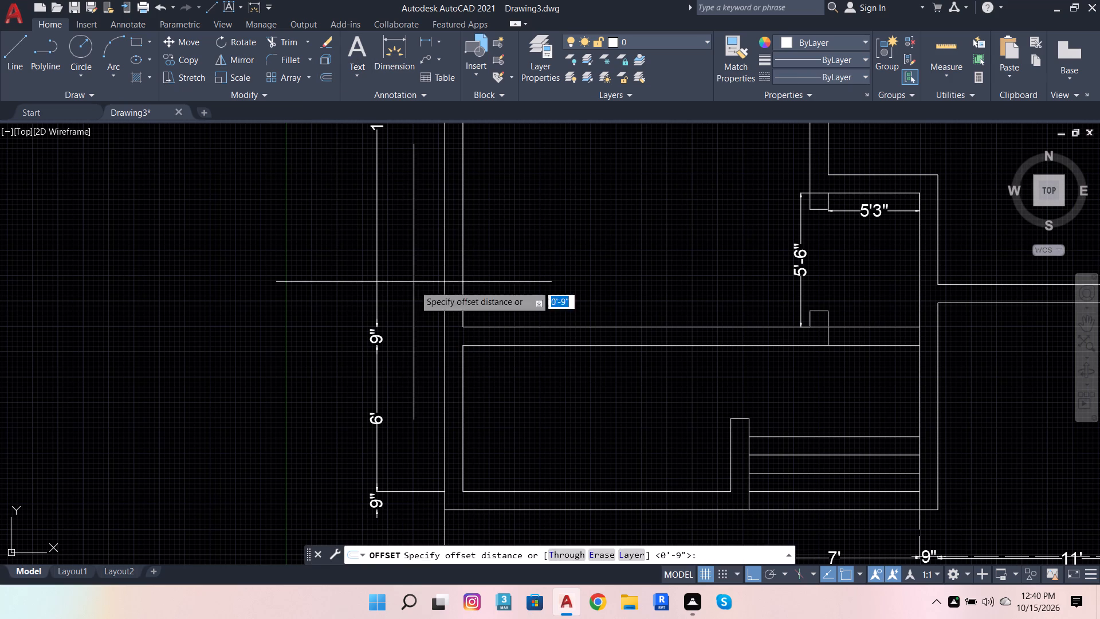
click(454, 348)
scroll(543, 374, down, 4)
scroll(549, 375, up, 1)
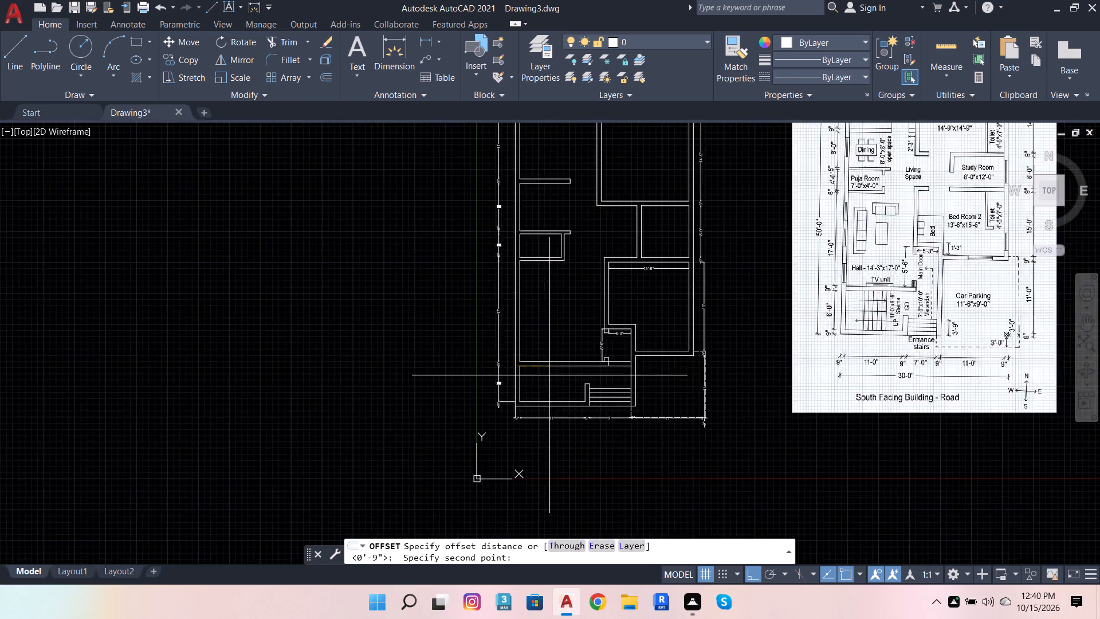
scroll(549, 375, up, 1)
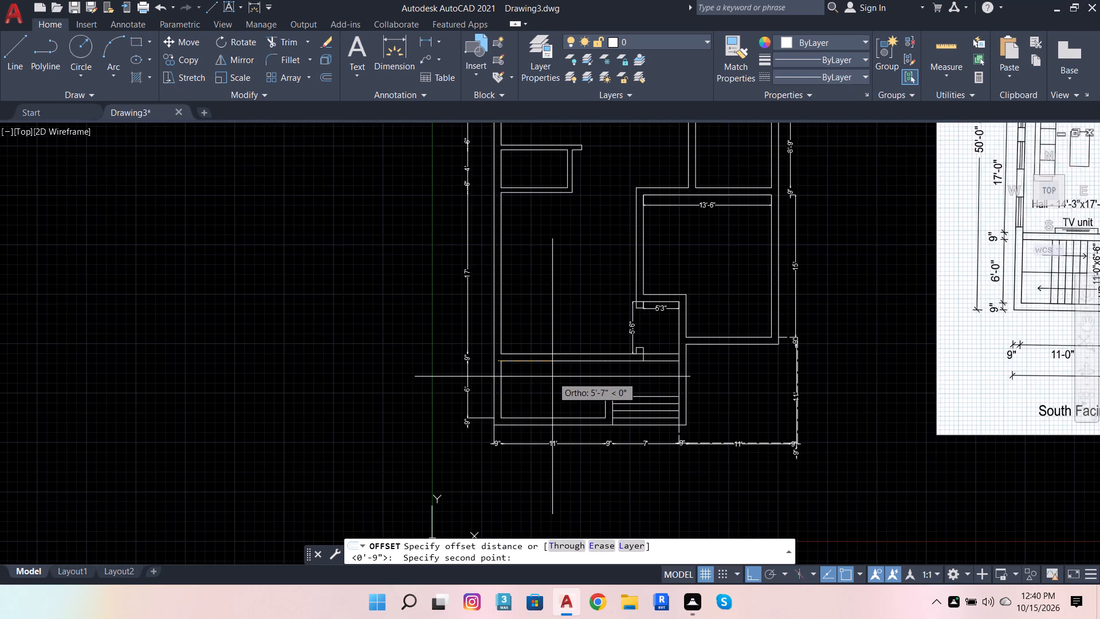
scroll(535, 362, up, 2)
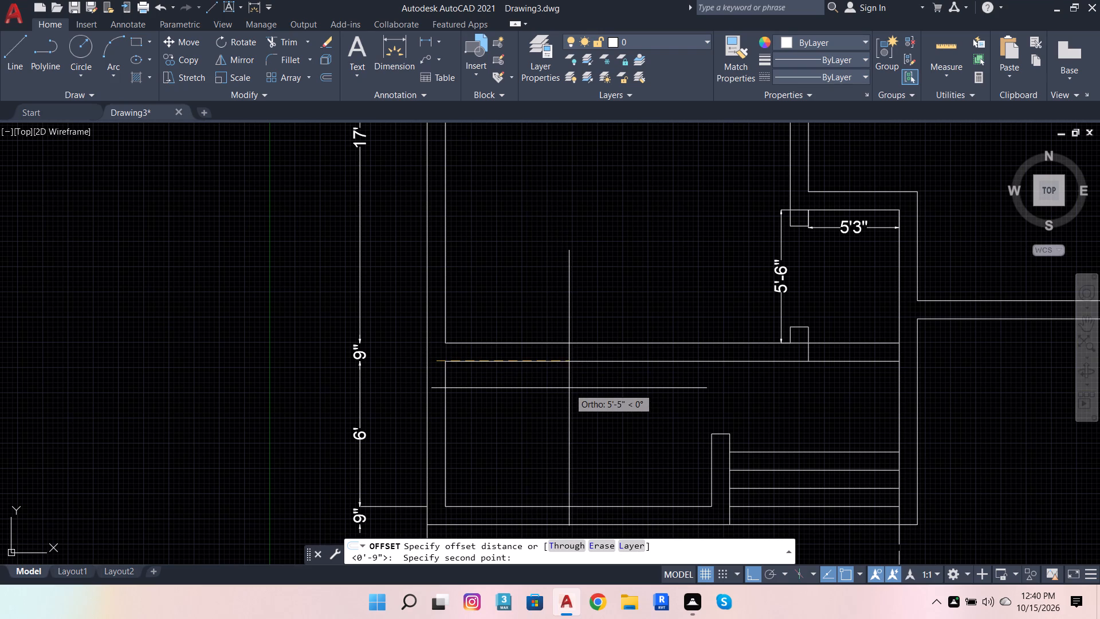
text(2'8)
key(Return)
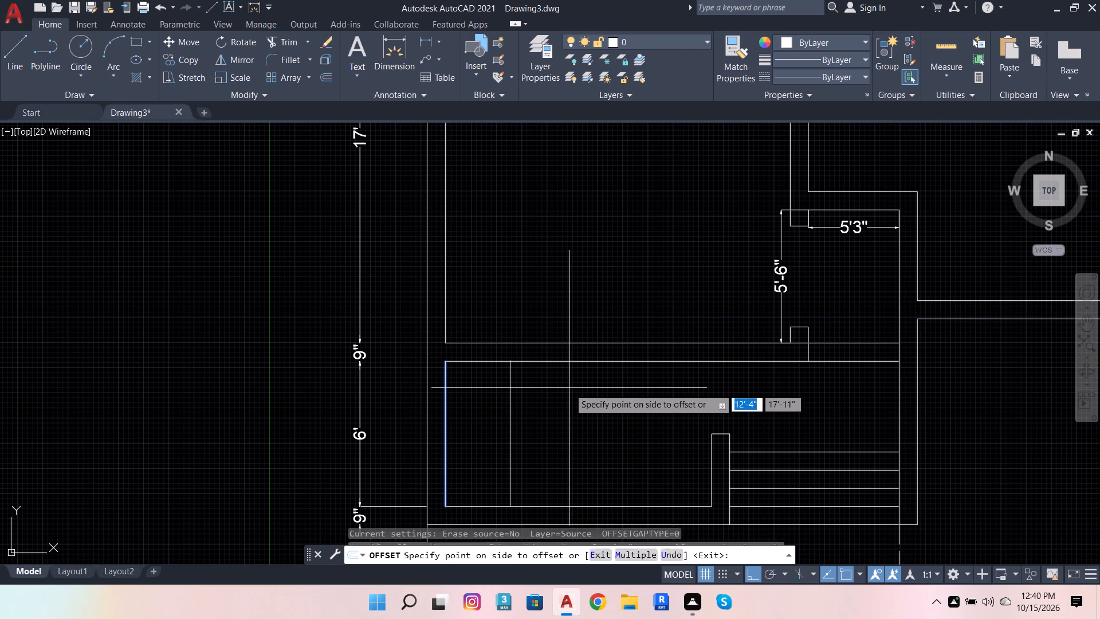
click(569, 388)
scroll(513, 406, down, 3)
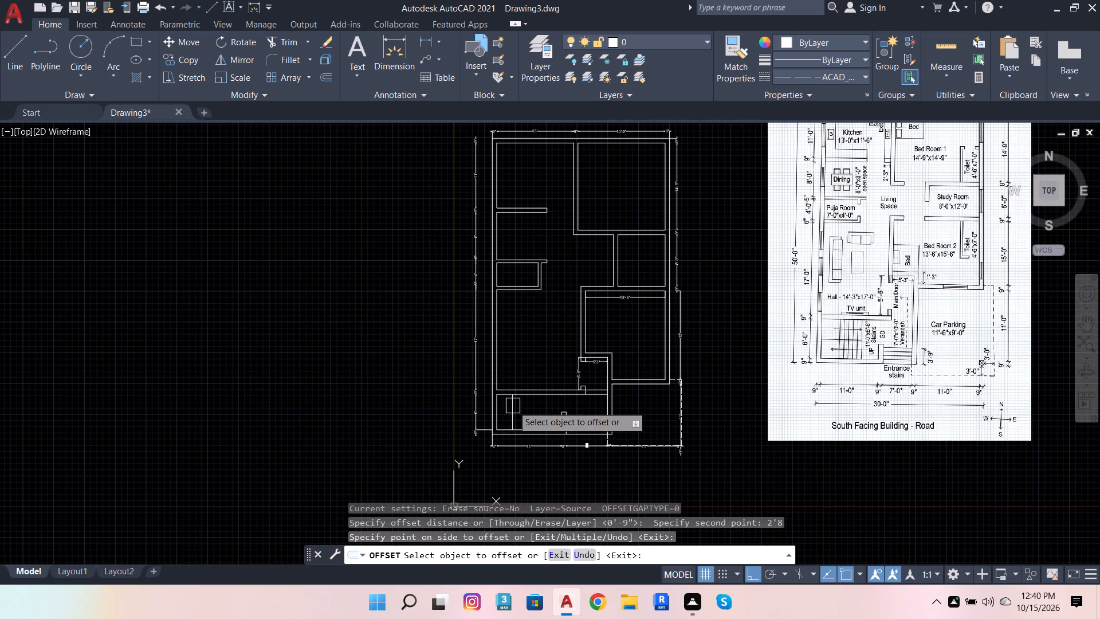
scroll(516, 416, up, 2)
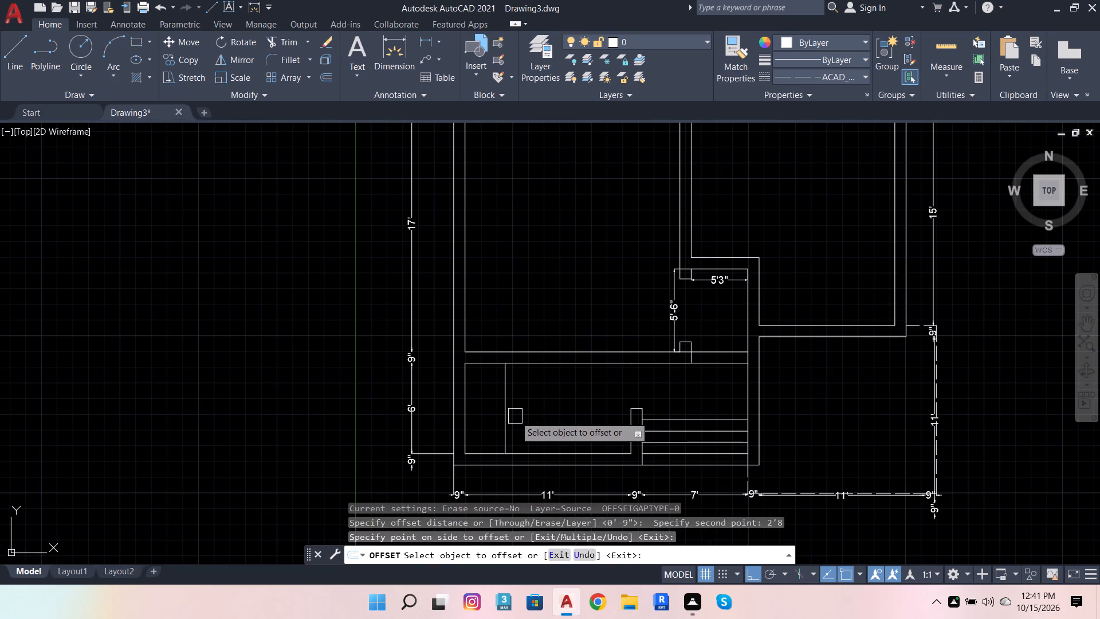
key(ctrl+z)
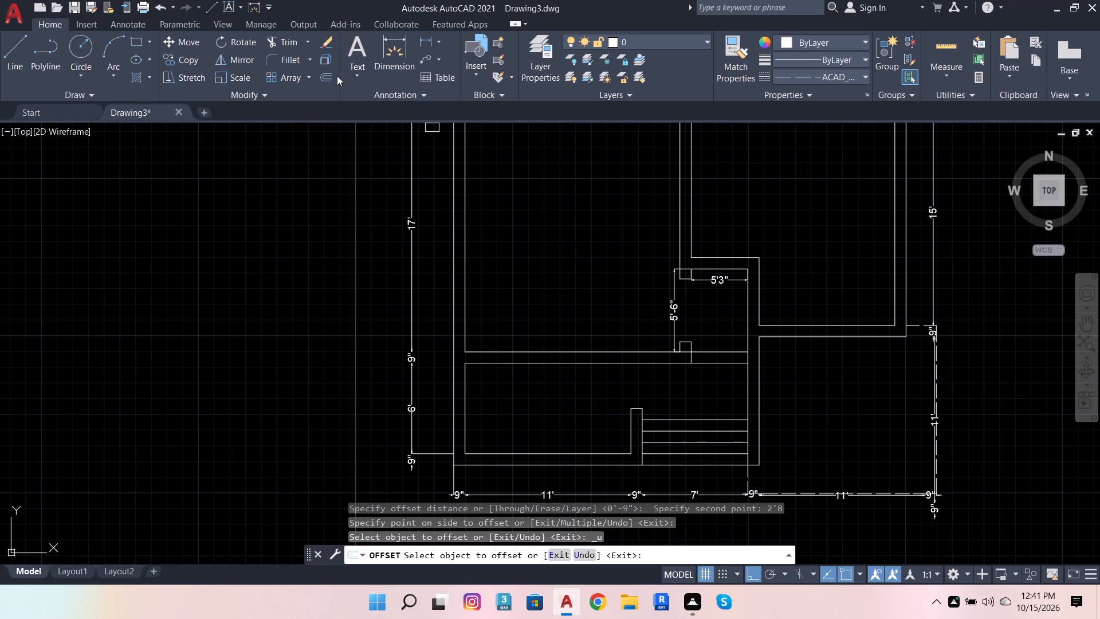
Offset the stair room's inner west and south wall lines 3' into the room for the landing edge and the flight divider.
click(325, 77)
scroll(455, 374, up, 3)
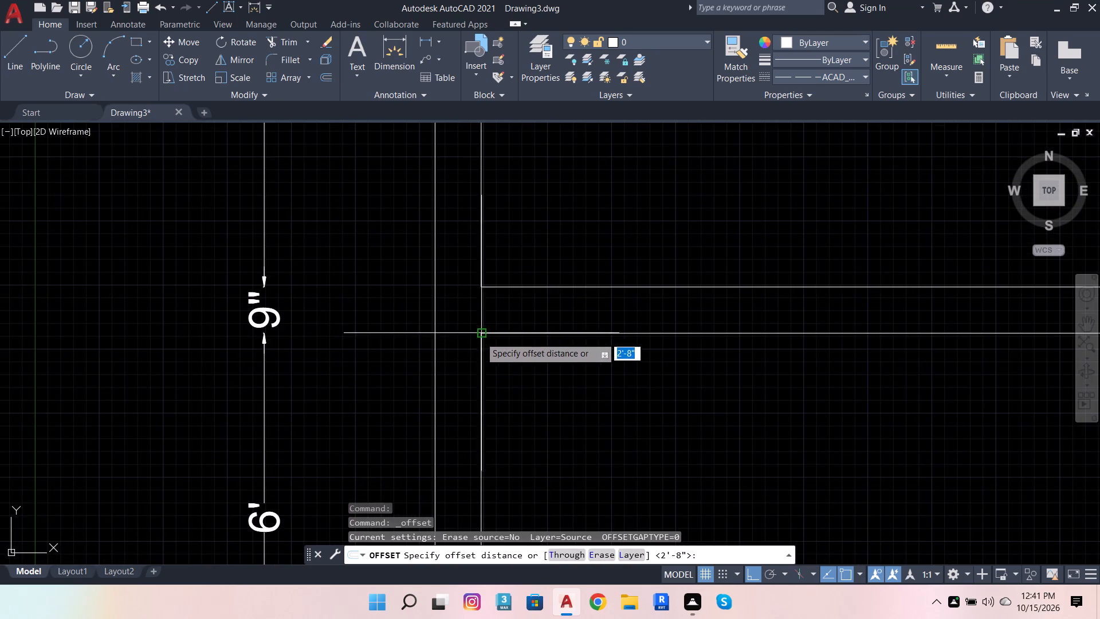
click(480, 337)
text(3')
key(Return)
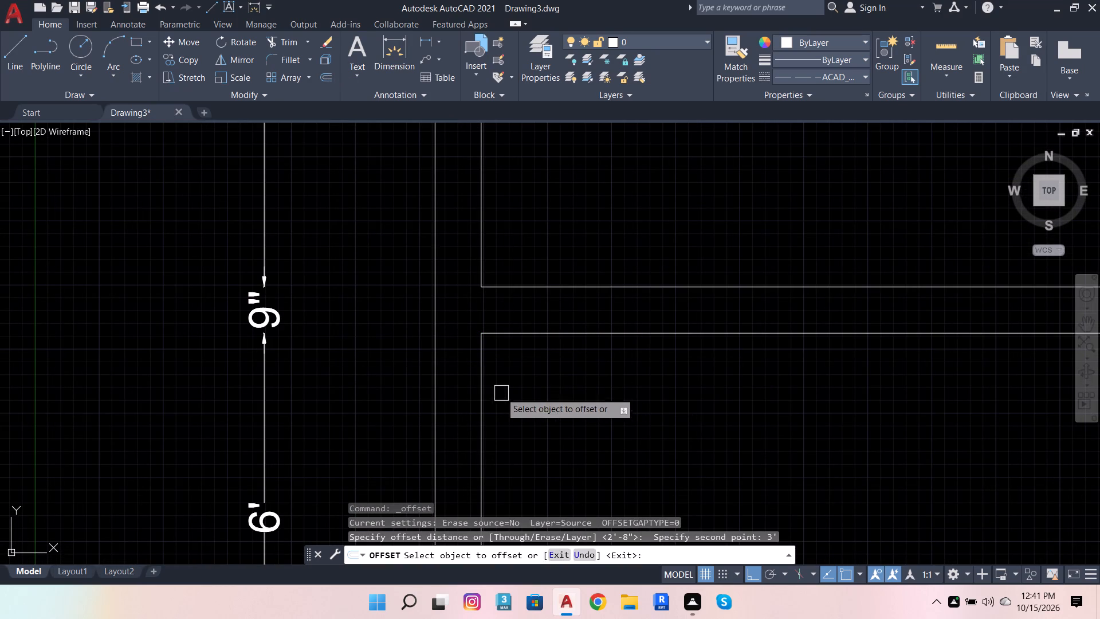
click(485, 376)
click(654, 410)
scroll(669, 342, down, 4)
scroll(709, 403, up, 2)
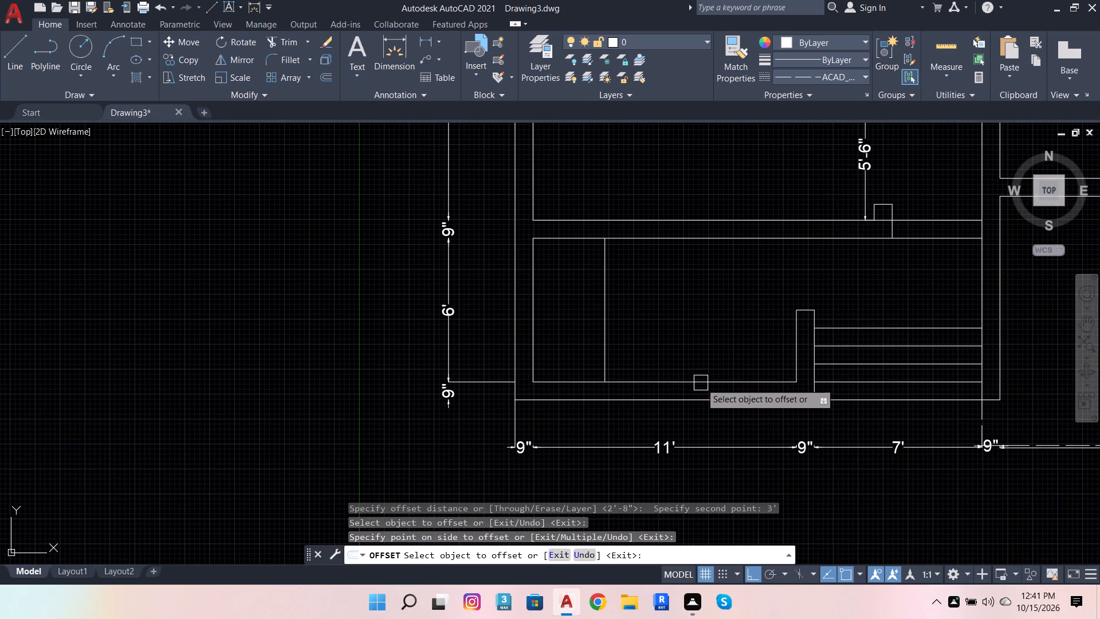
click(698, 377)
click(678, 324)
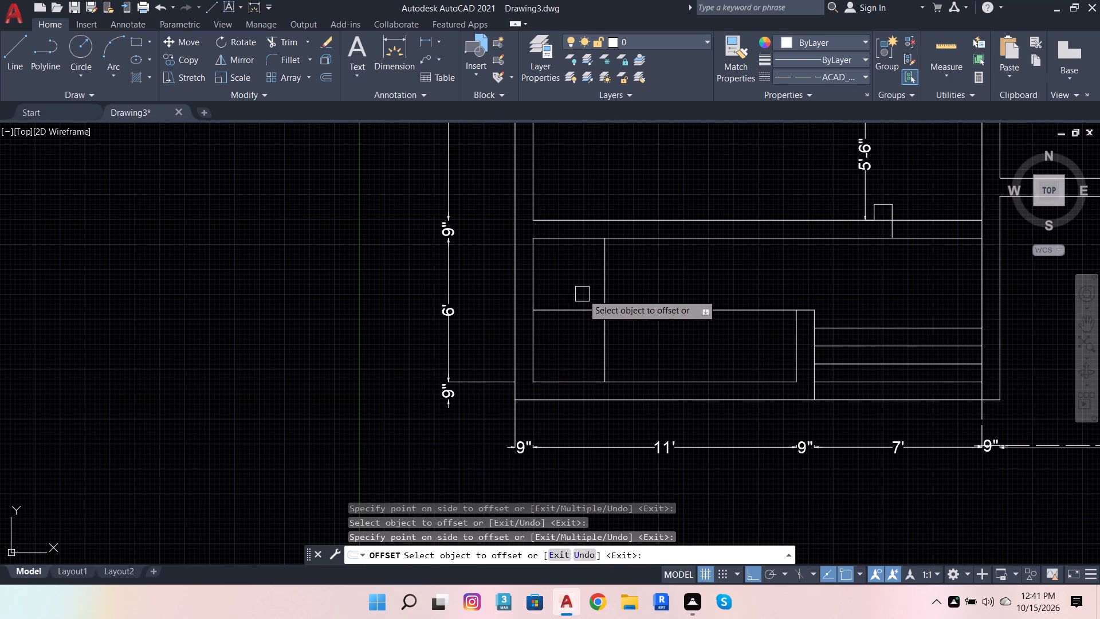
Offset the landing edge line eastward at 10" spacing to draw two stair tread lines.
click(325, 77)
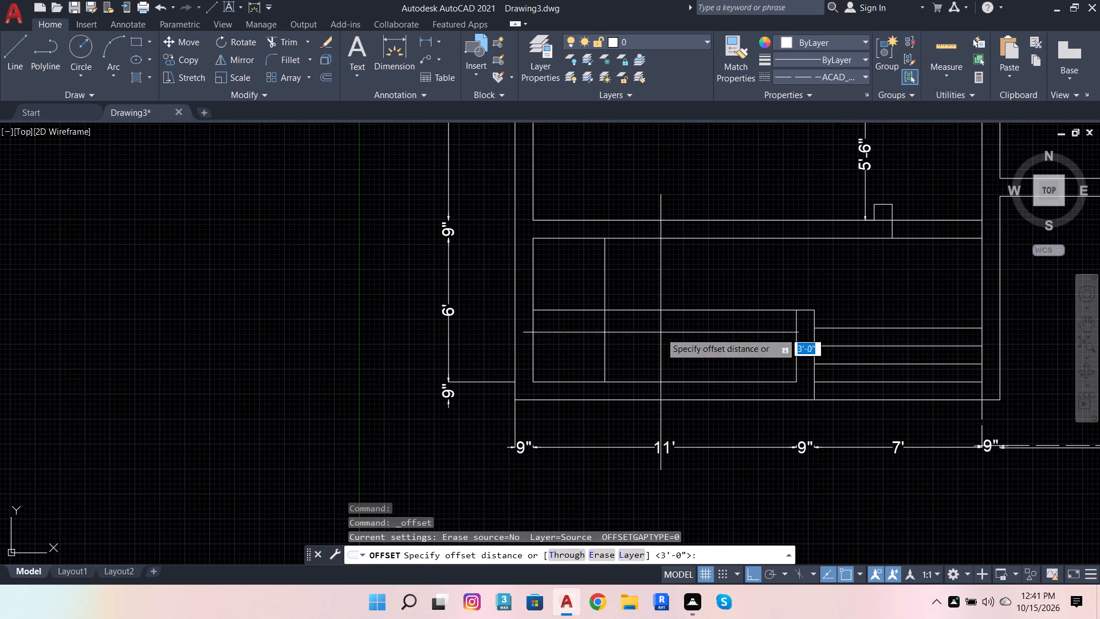
click(605, 245)
scroll(716, 267, down, 3)
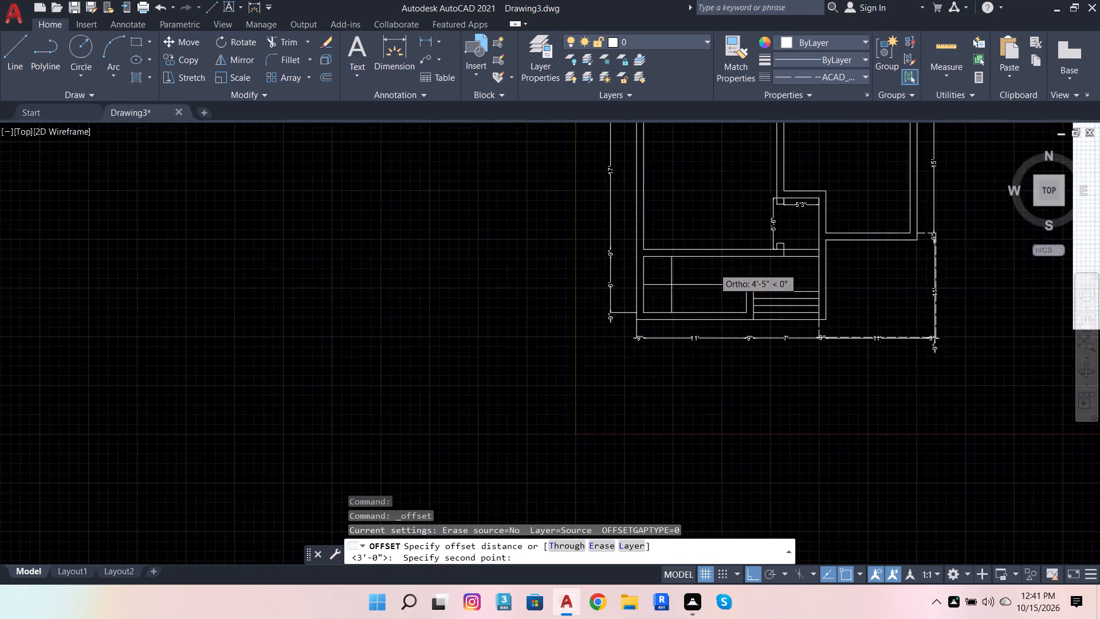
scroll(737, 264, up, 3)
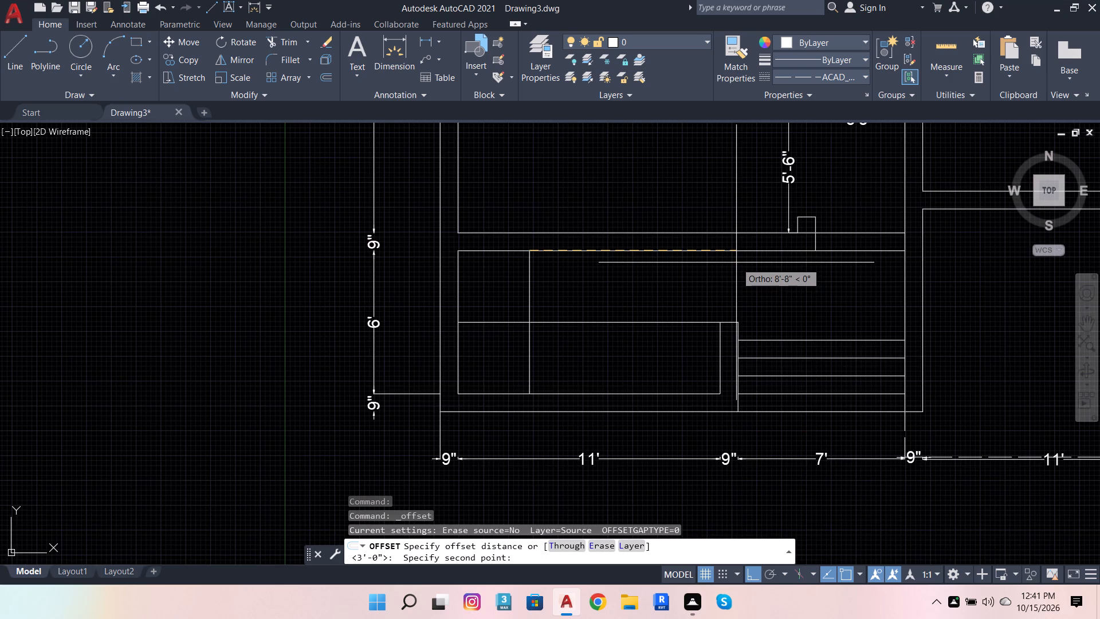
text(10)
key(Return)
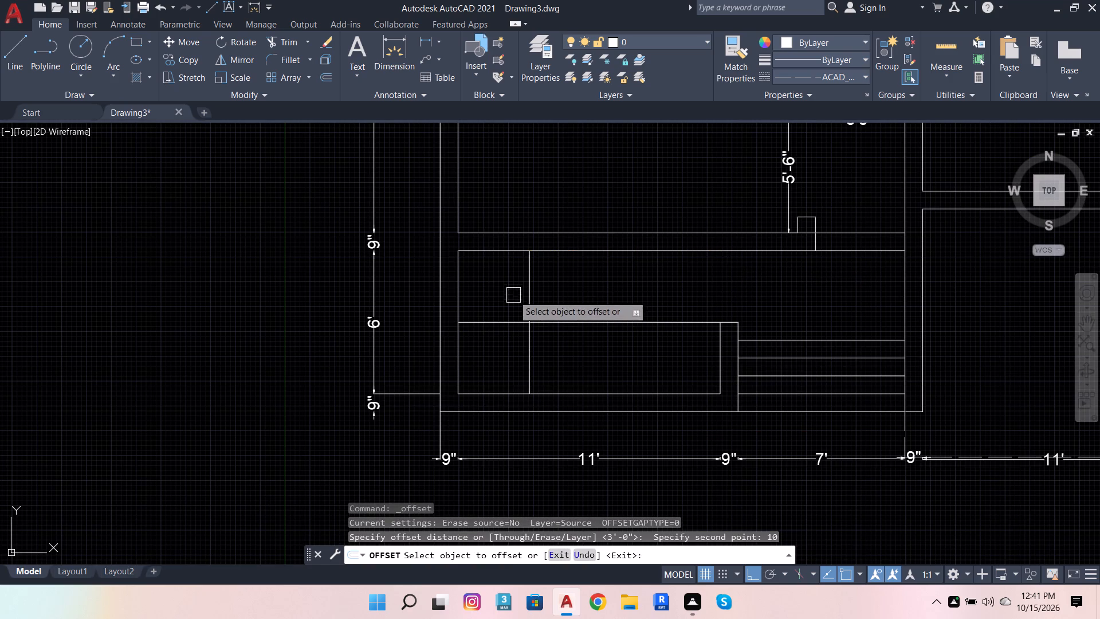
click(533, 277)
click(591, 279)
click(548, 287)
click(588, 287)
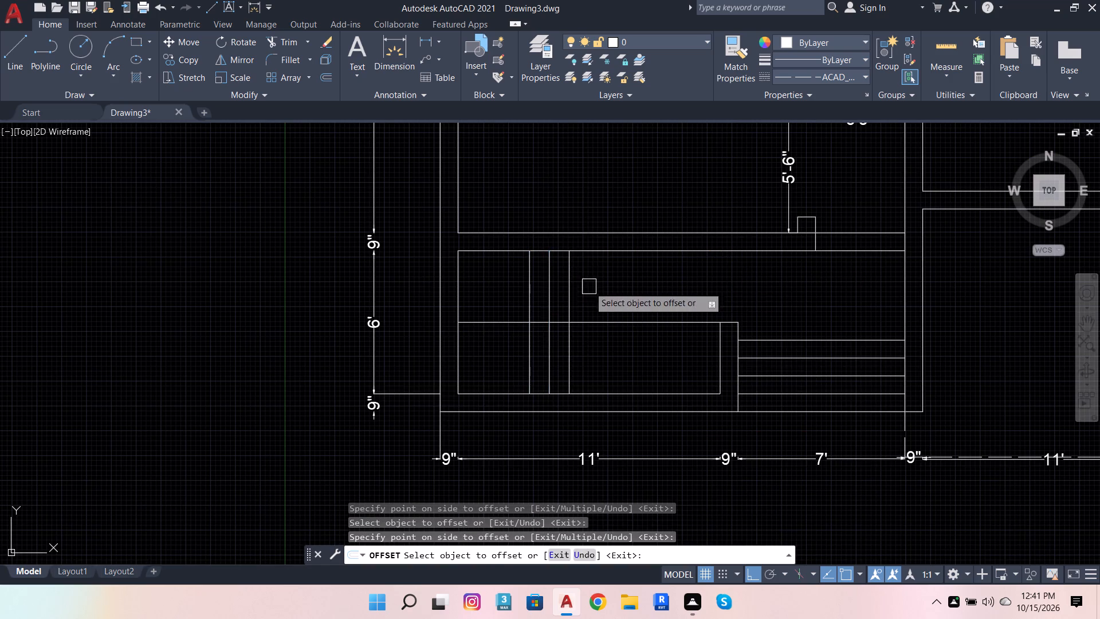
Add three more tread lines east of the existing ones at the same 10" spacing, following the stairs on the reference plan.
scroll(510, 332, down, 2)
scroll(608, 356, down, 2)
scroll(777, 297, up, 4)
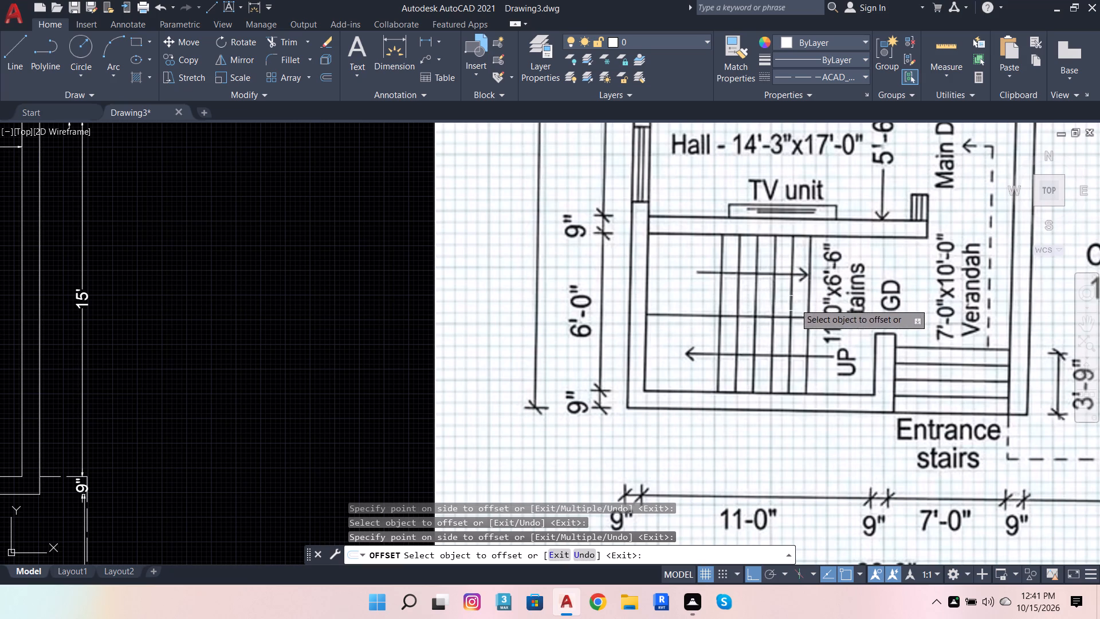
scroll(826, 287, down, 5)
scroll(606, 352, up, 4)
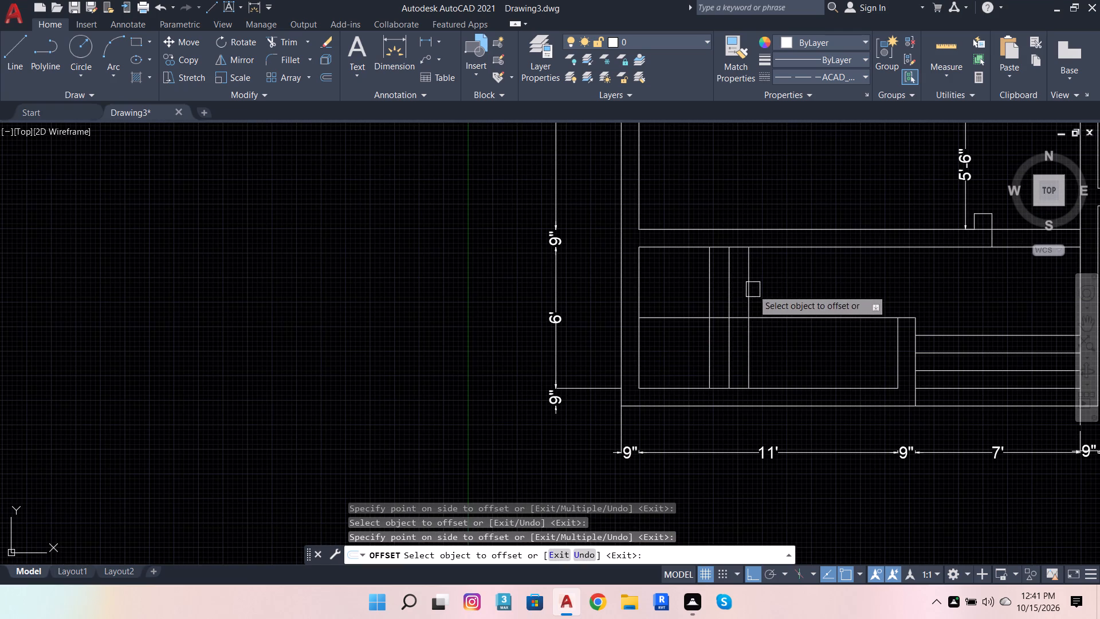
click(753, 289)
click(779, 283)
click(771, 292)
click(823, 291)
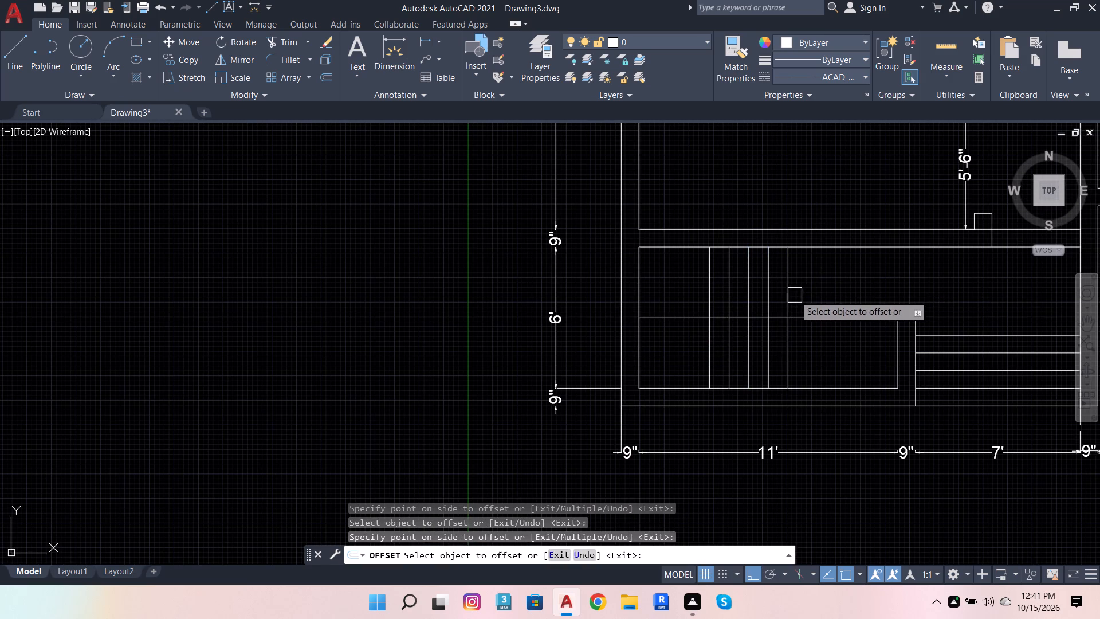
click(795, 295)
click(838, 291)
Trim the flight divider line east of the last stair tread.
click(273, 38)
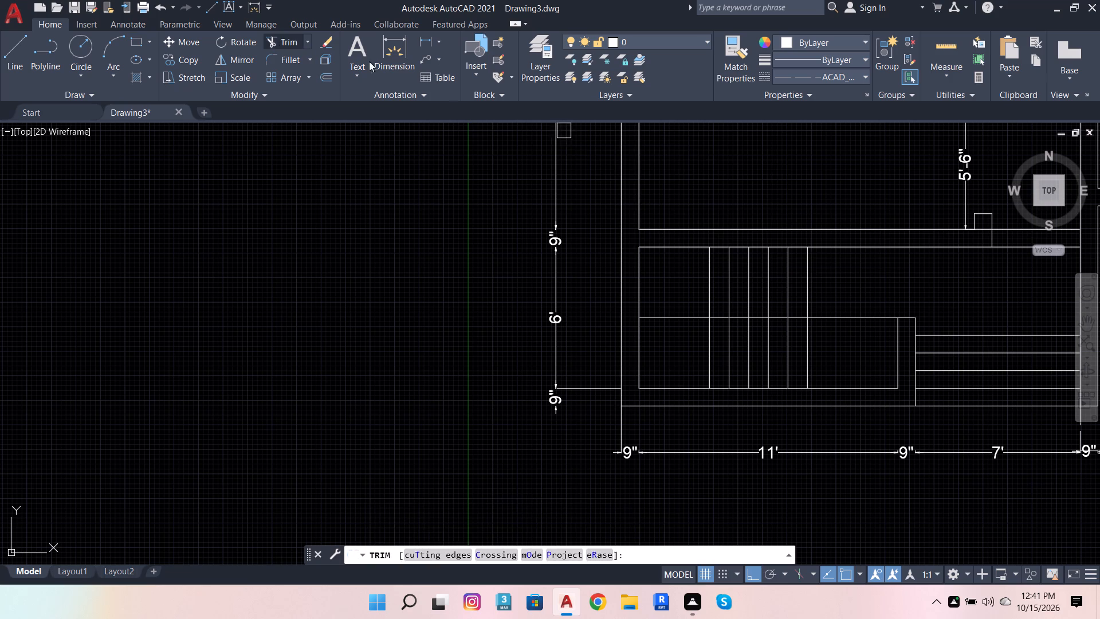
click(835, 326)
click(853, 305)
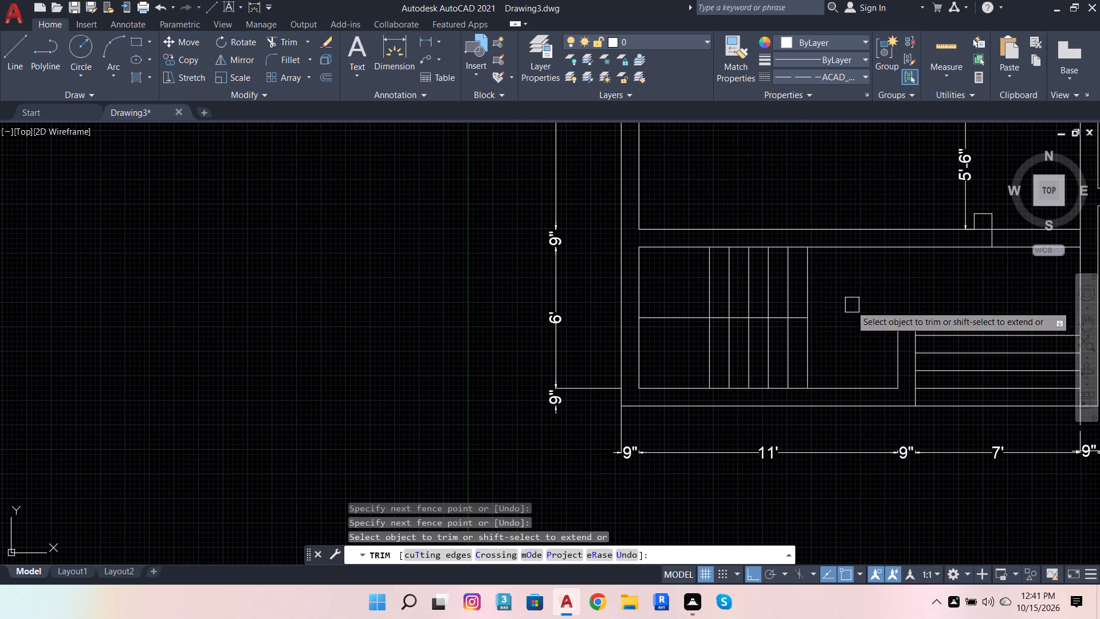
scroll(772, 364, down, 4)
key(Escape)
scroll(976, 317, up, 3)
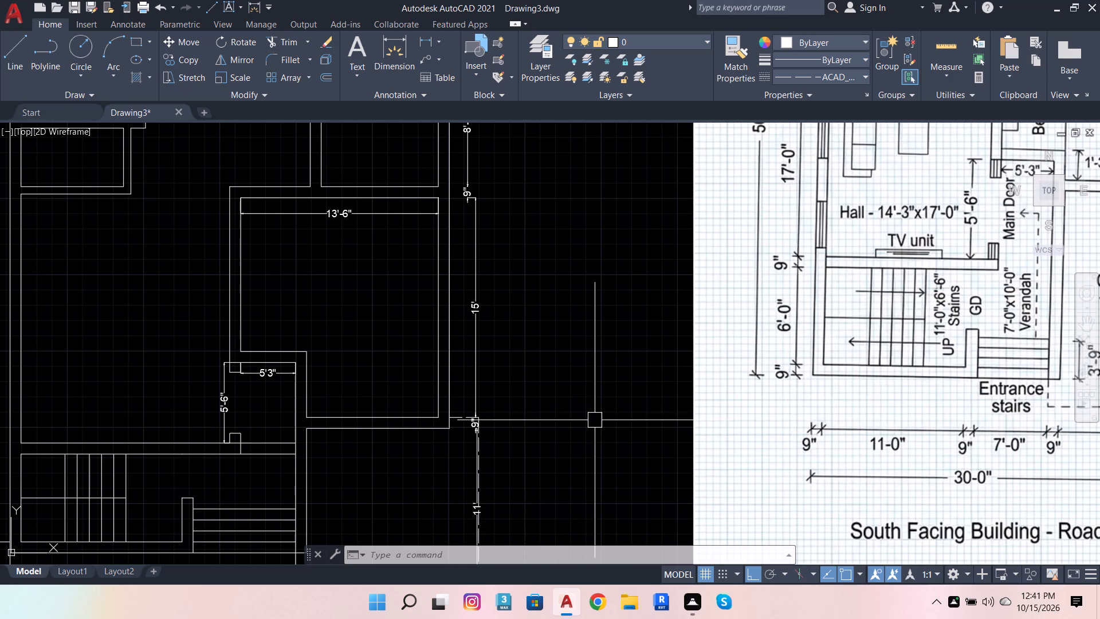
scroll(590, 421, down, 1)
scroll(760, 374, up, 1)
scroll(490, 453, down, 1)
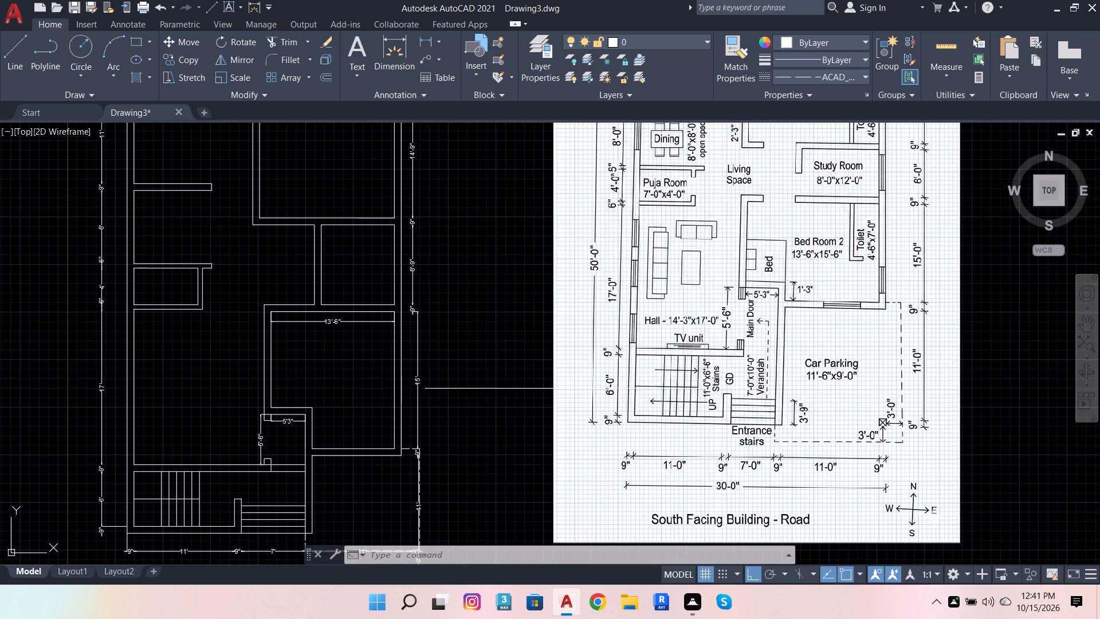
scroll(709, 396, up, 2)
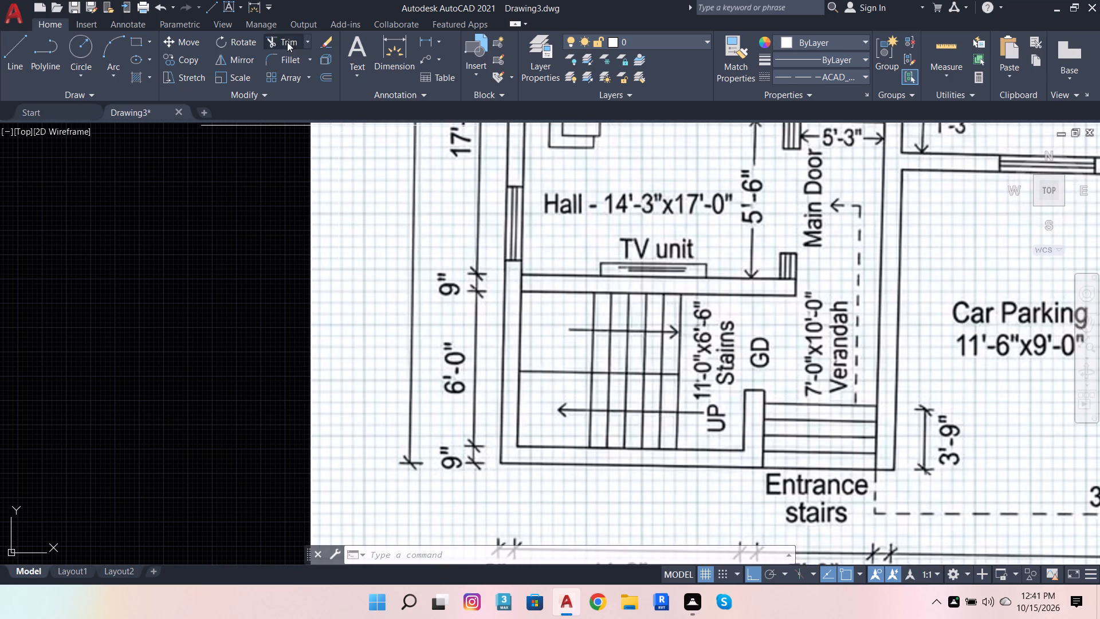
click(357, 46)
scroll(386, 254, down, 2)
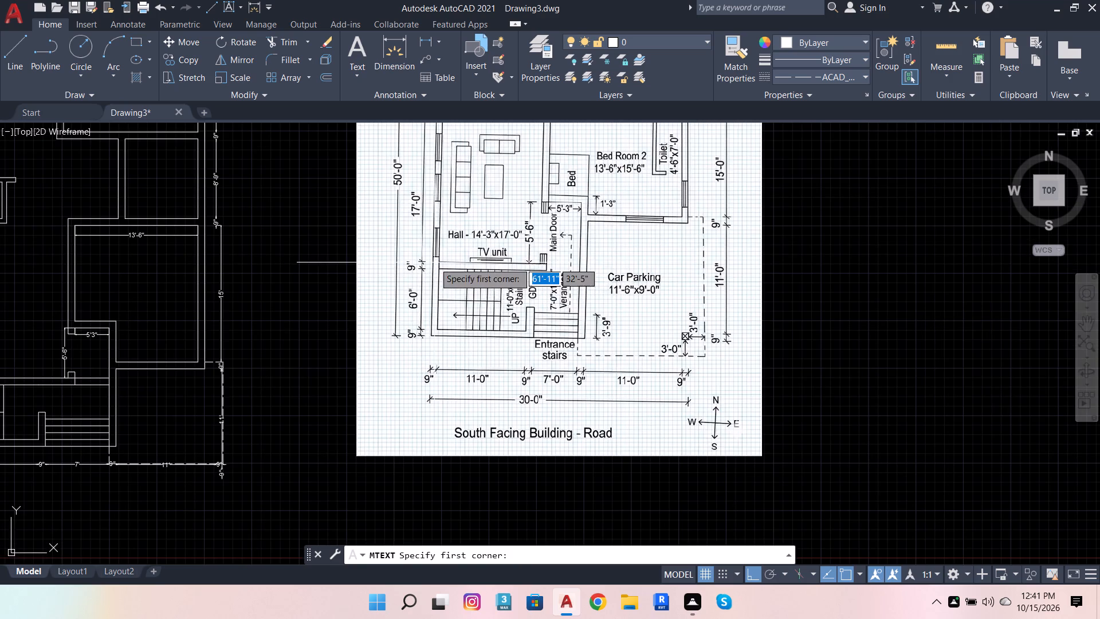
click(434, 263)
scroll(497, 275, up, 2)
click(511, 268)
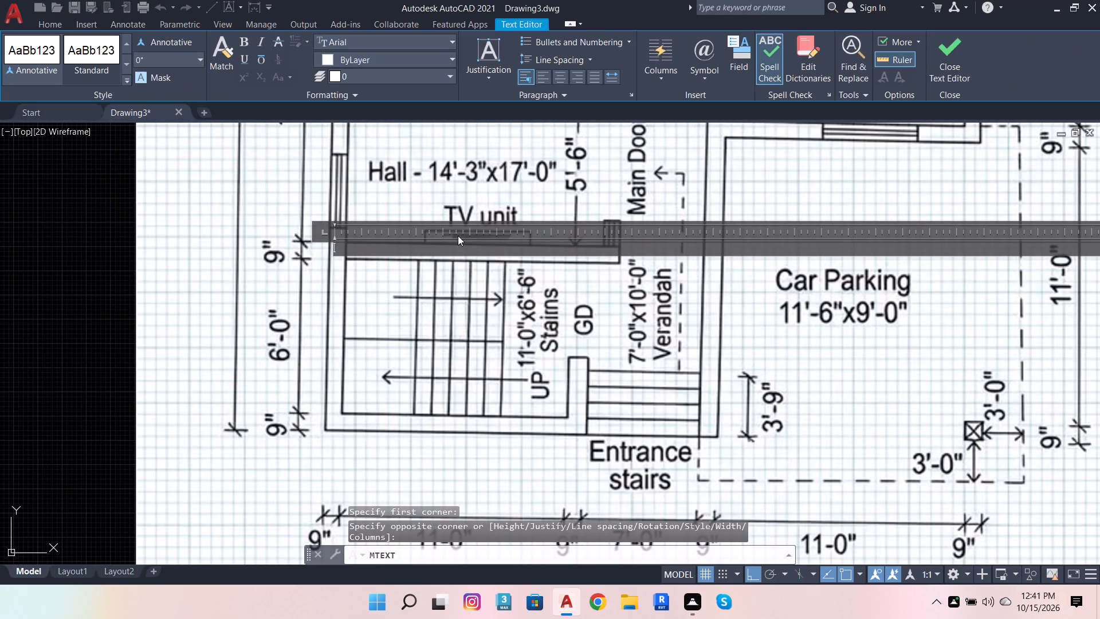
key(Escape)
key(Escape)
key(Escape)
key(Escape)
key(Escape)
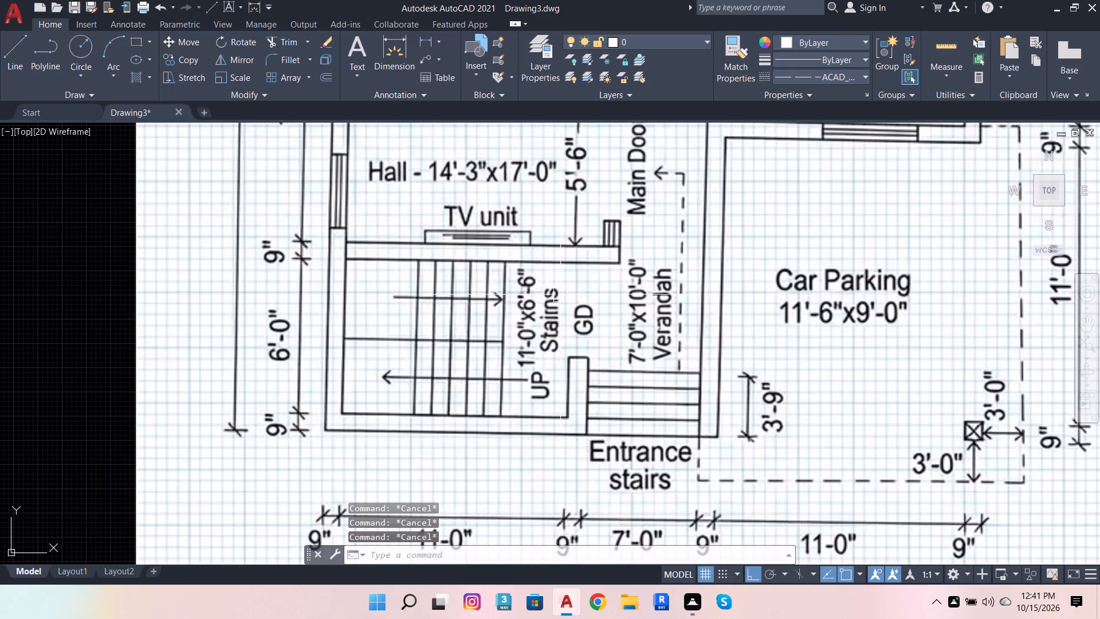
Set the default text size (TEXTSIZE) to 6.
text(TEX)
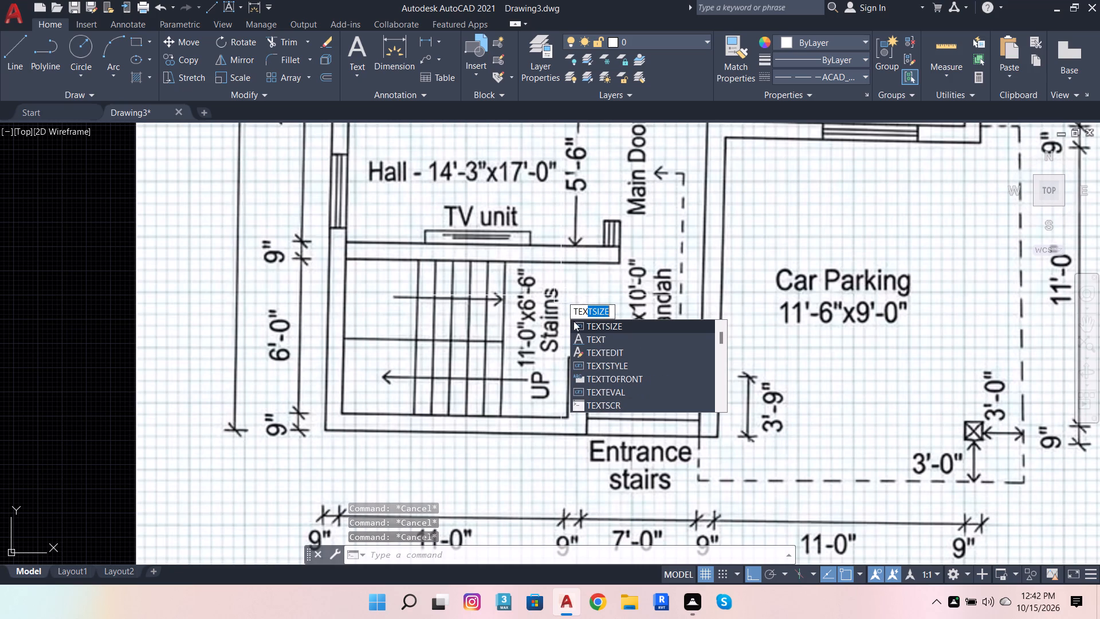
click(619, 328)
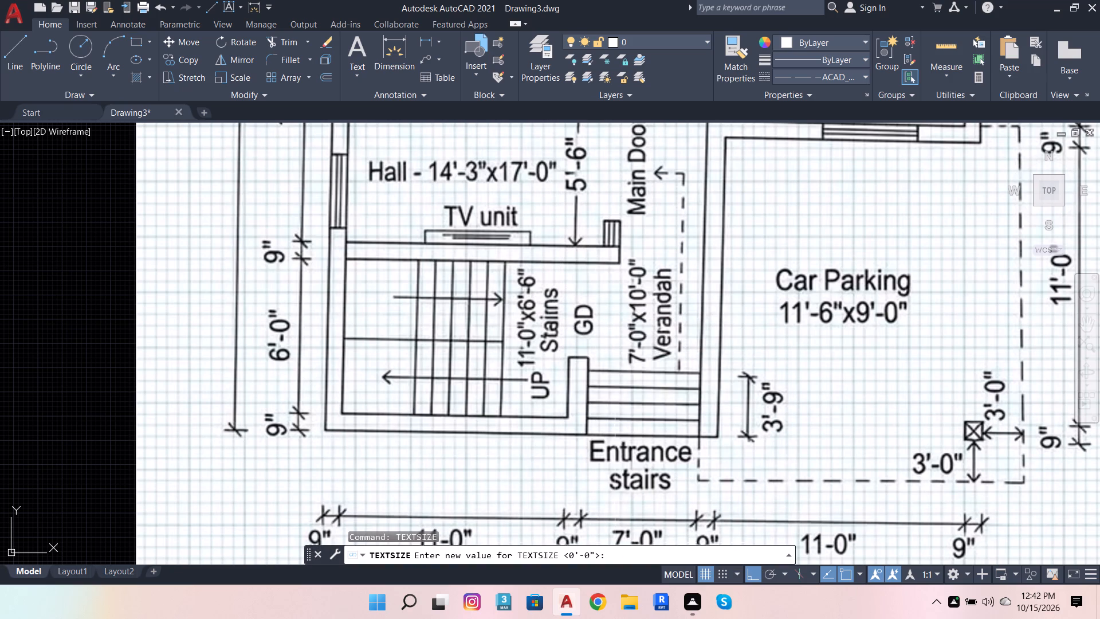
click(618, 550)
key(6)
key(Return)
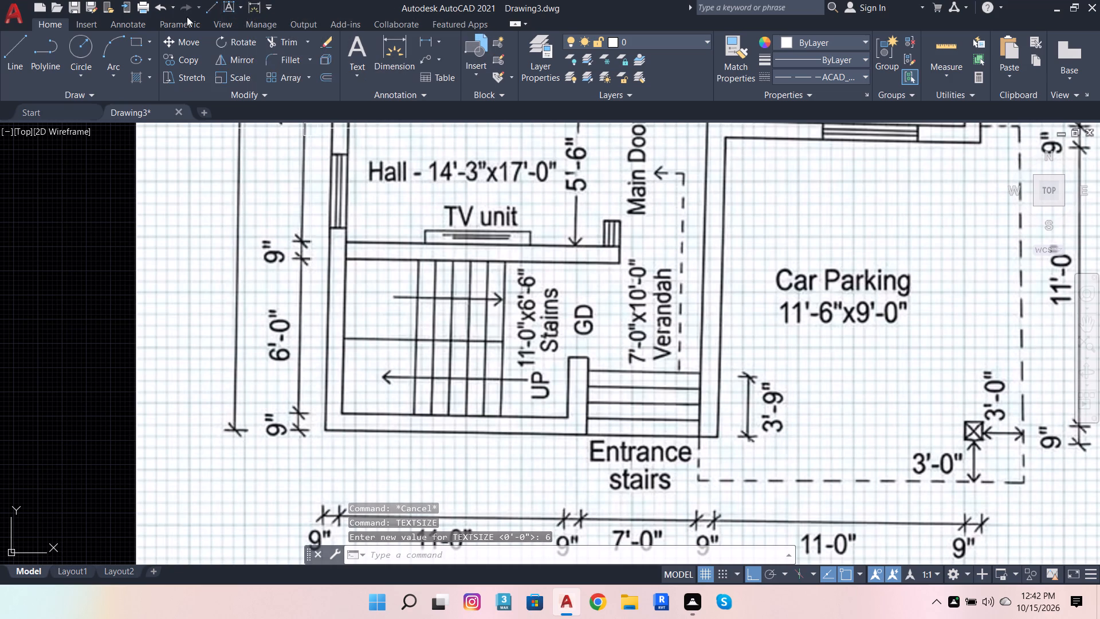
Add a centred multiline text reading 11'-0"X6'-6" with Stains on the second line, across the reference's TV unit area.
click(350, 50)
click(353, 225)
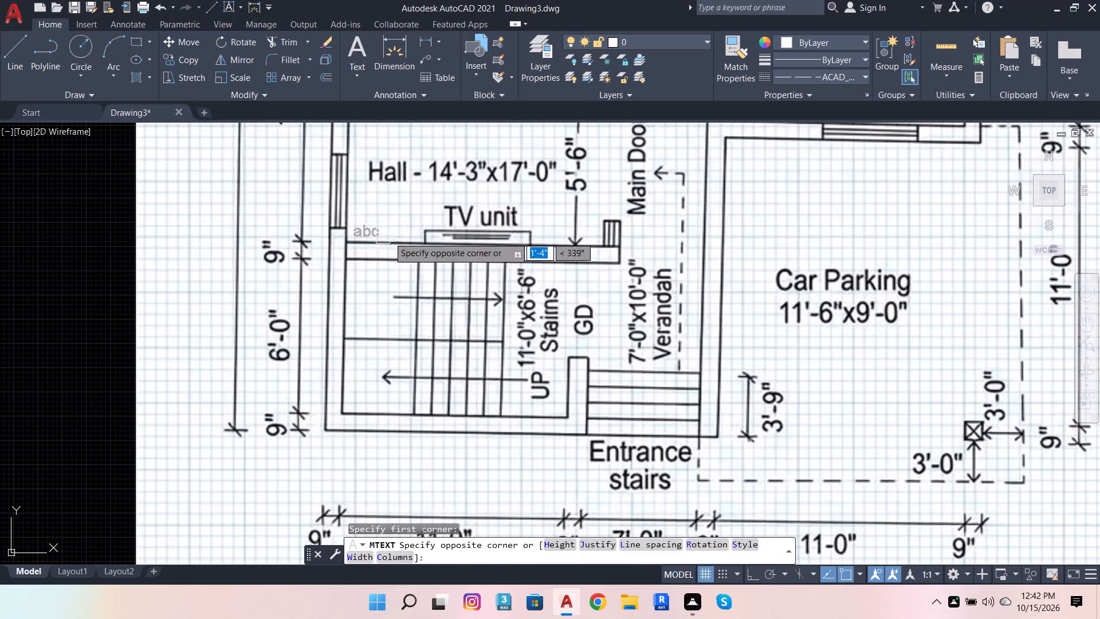
click(612, 253)
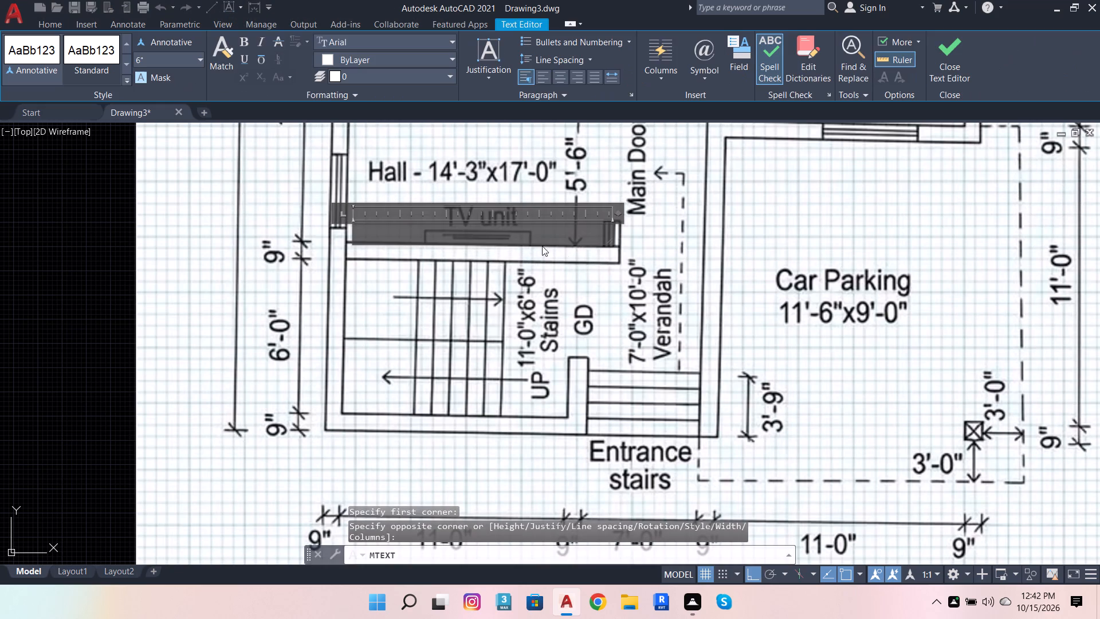
click(561, 80)
click(484, 236)
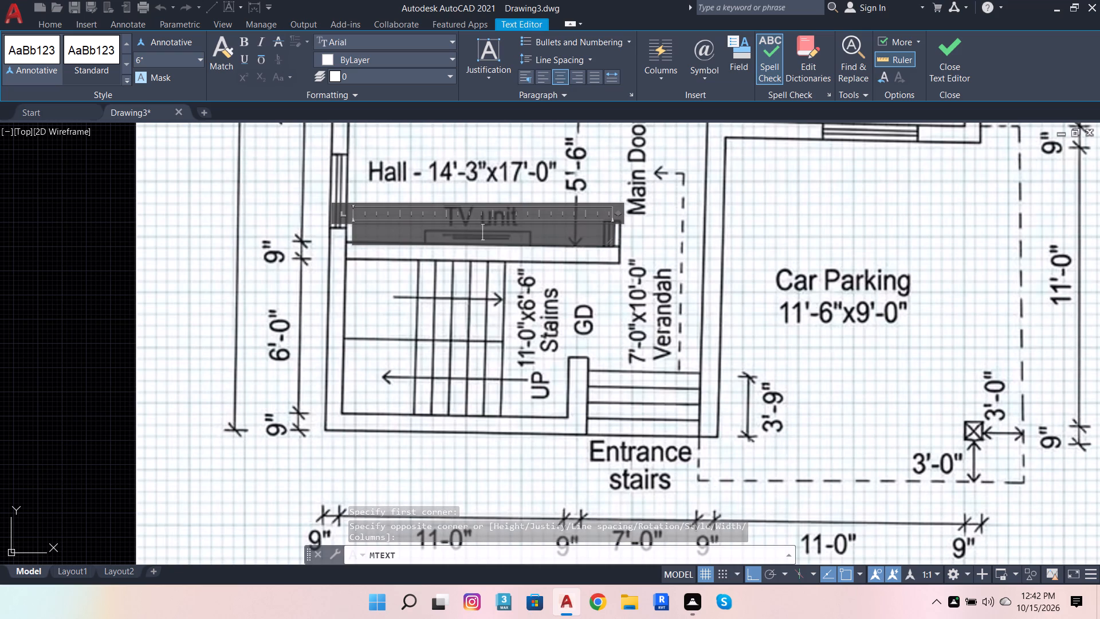
text(11'-0)
key(shift+quotedbl)
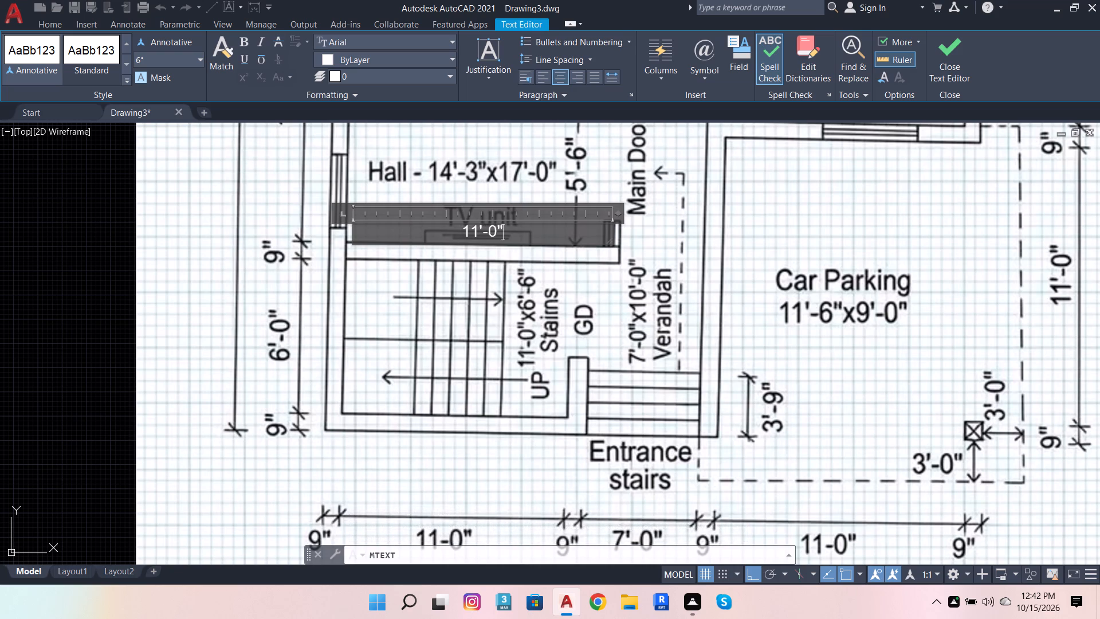
key(x)
text(6')
key(minus)
text(6")
key(Return)
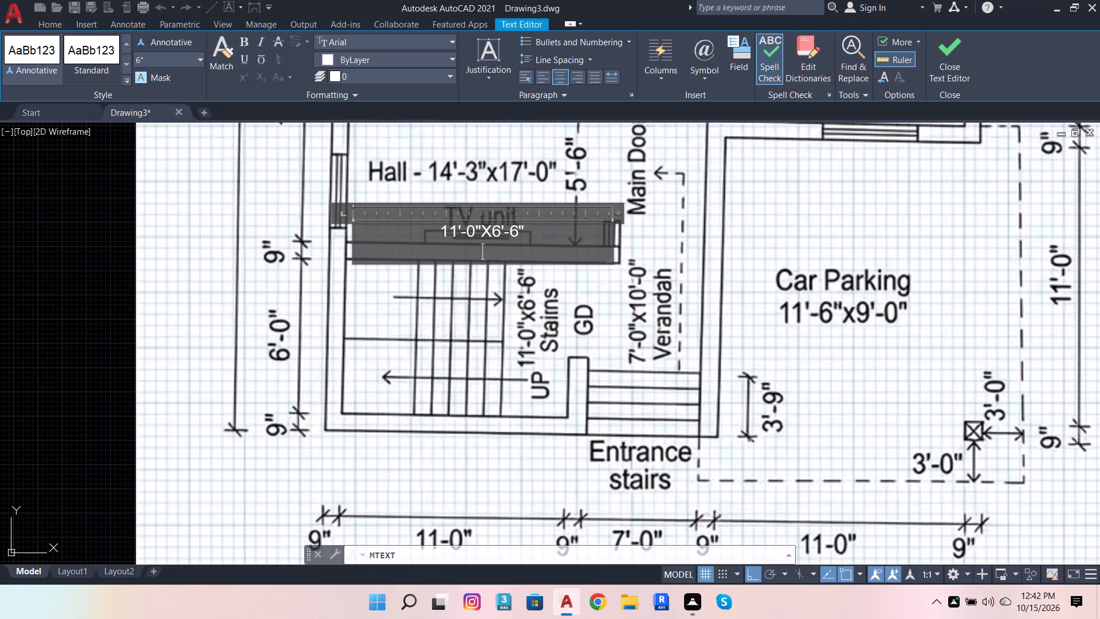
text(ST)
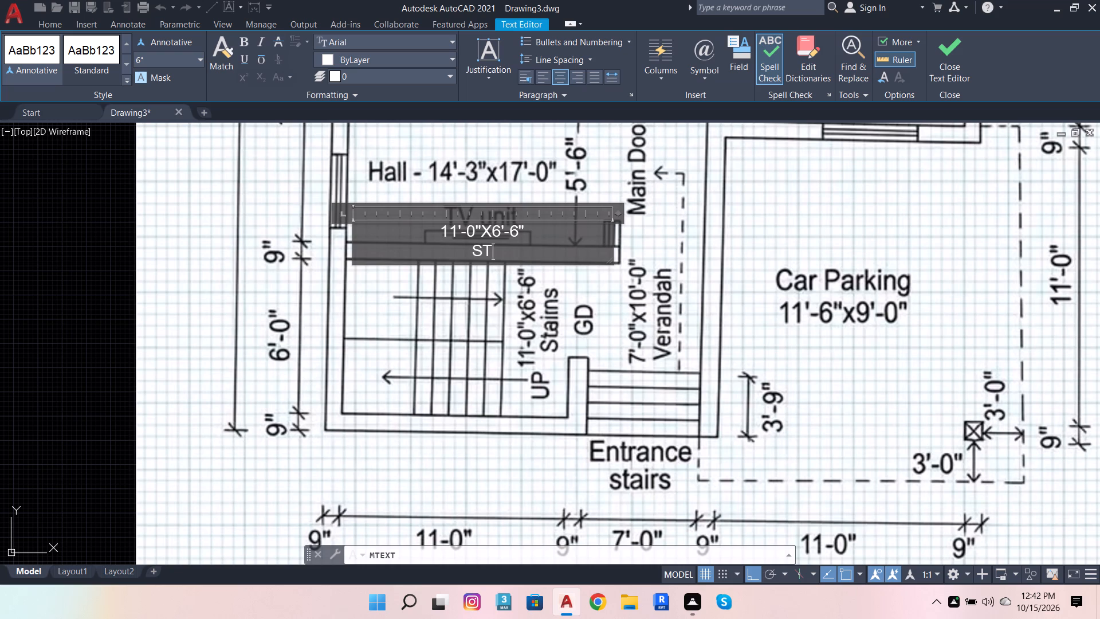
key(BackSpace)
key(t)
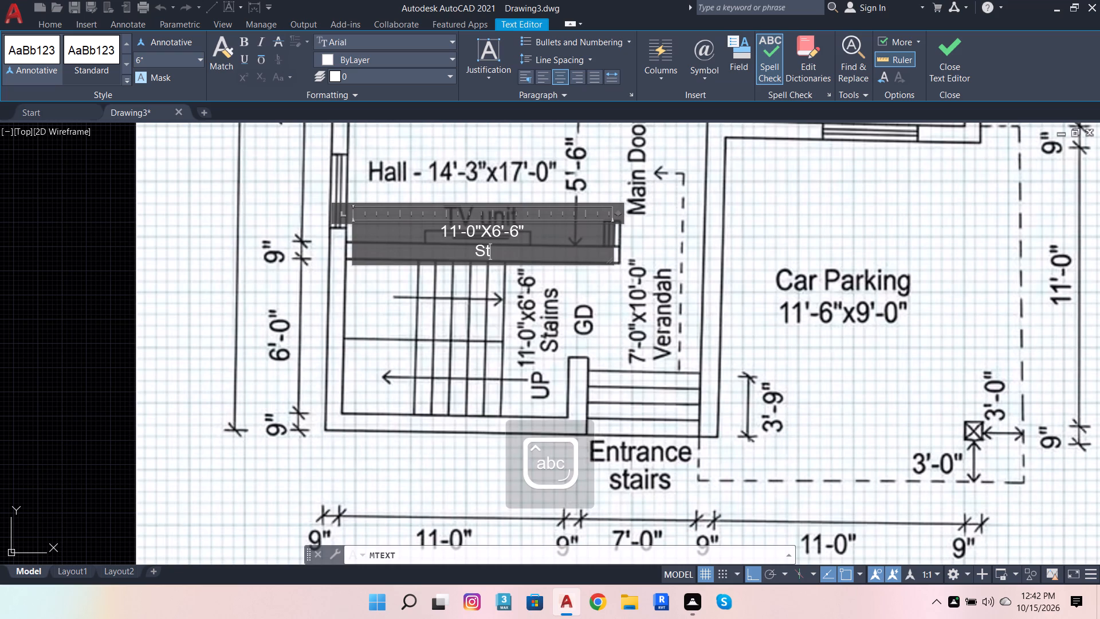
text(ain)
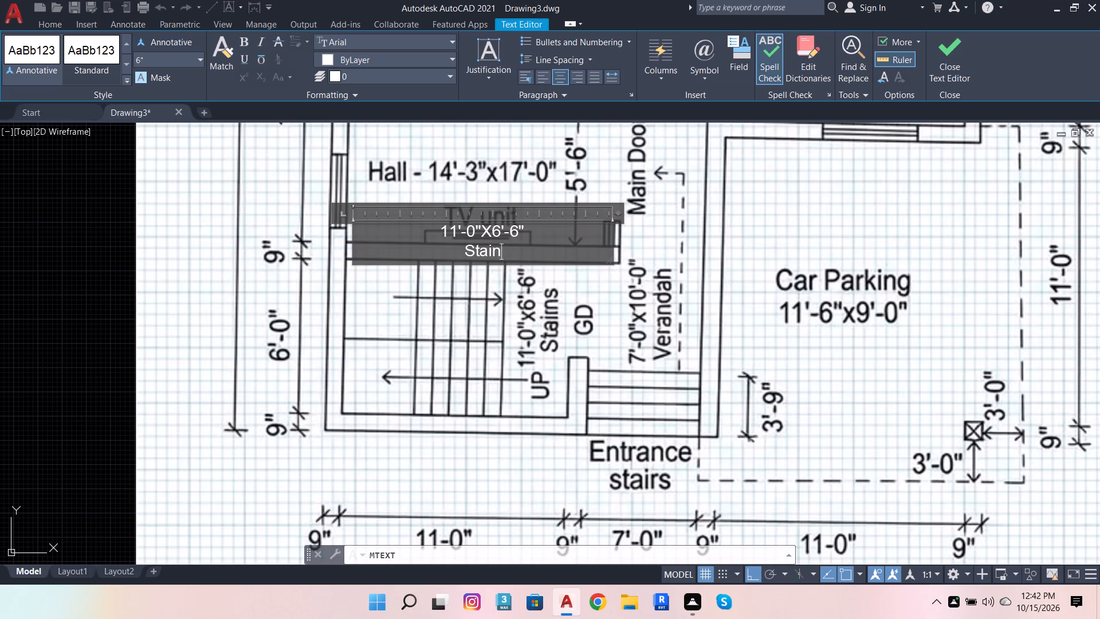
key(s)
click(588, 300)
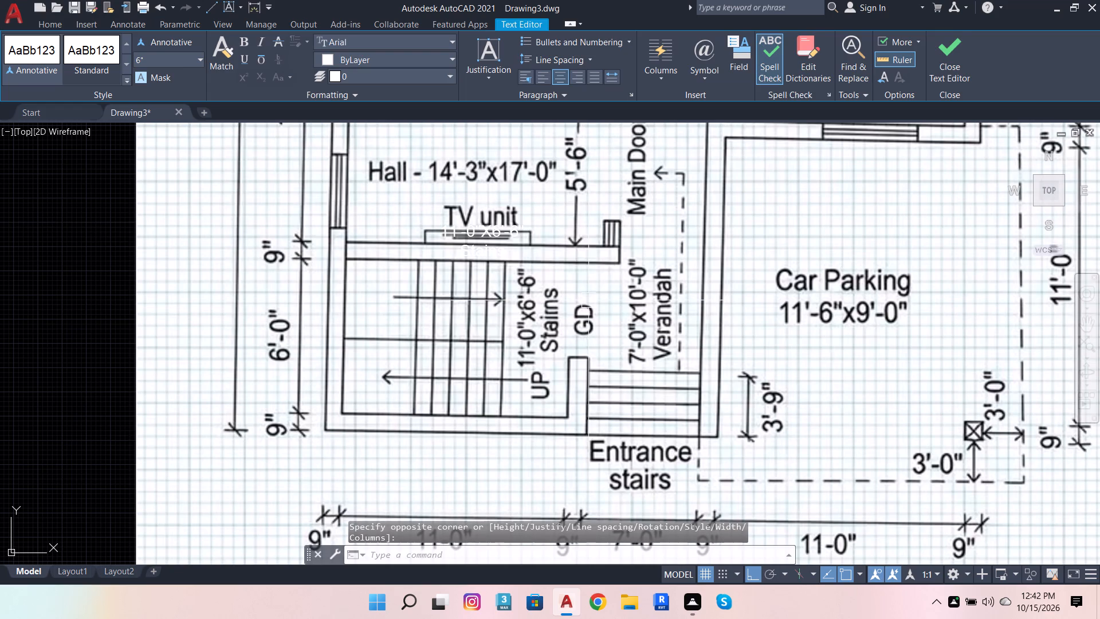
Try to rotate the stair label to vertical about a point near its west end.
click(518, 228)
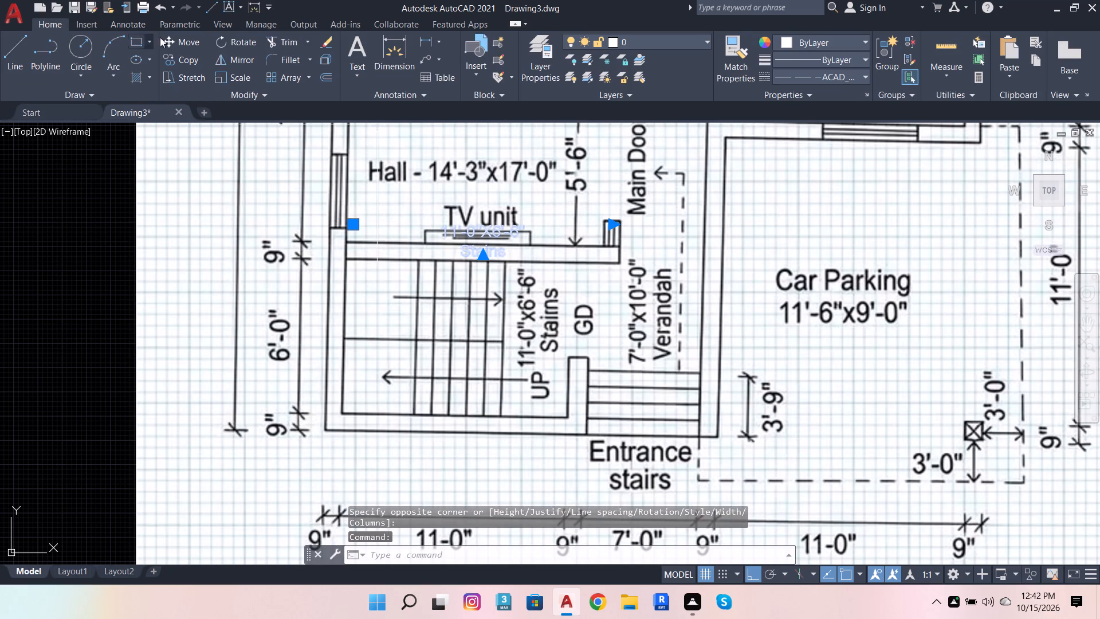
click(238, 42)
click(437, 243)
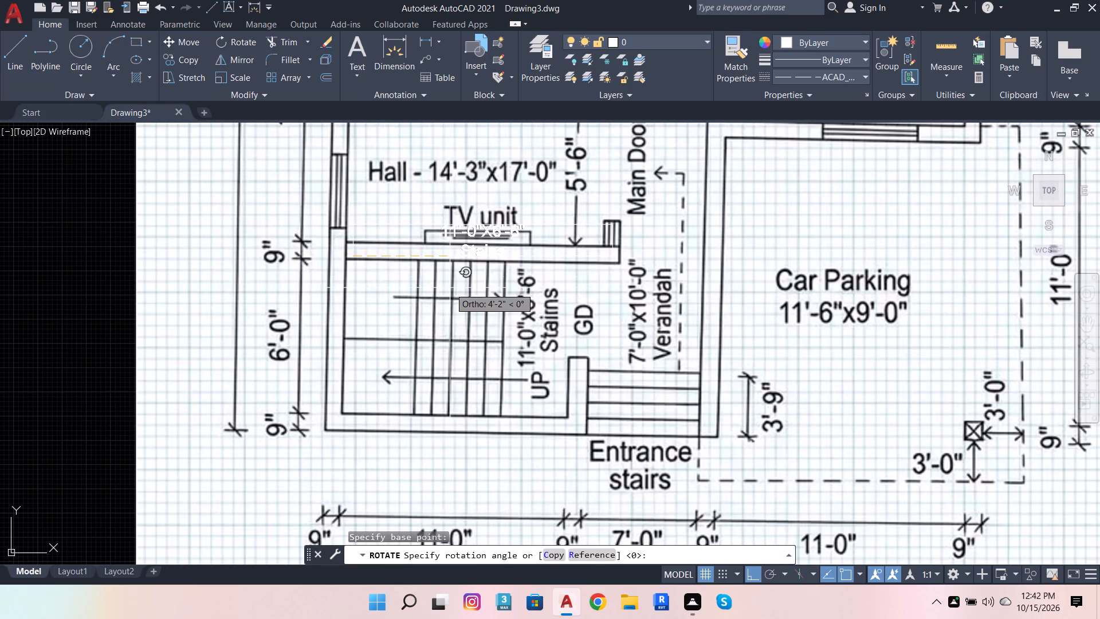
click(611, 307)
Rotate the stair label 90° counterclockwise about a point near its west end so it reads upward.
click(496, 234)
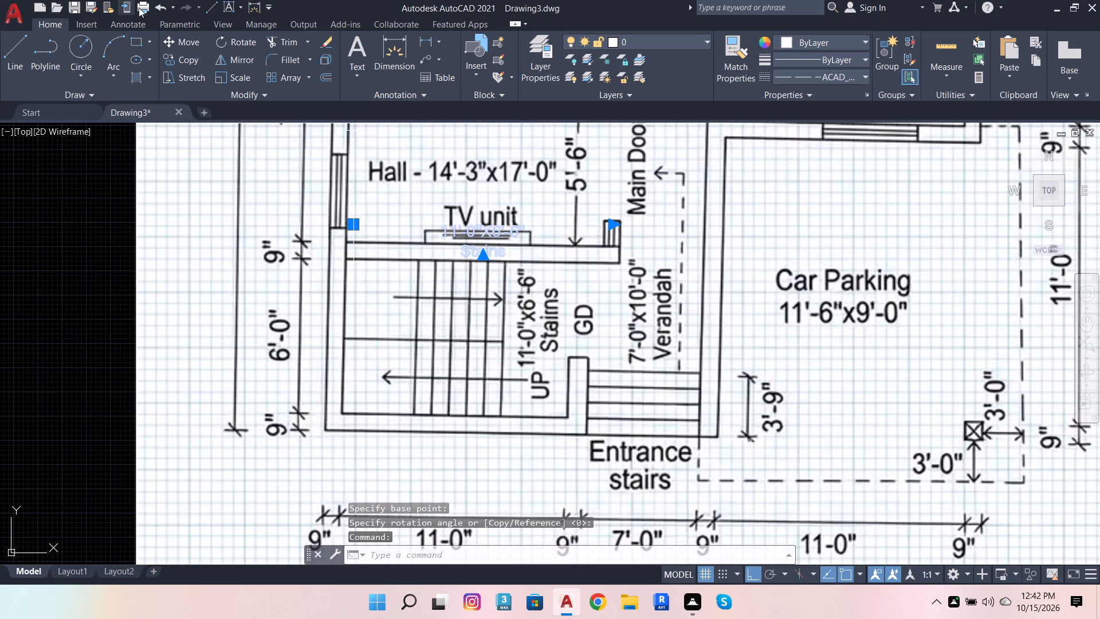
click(233, 42)
click(423, 244)
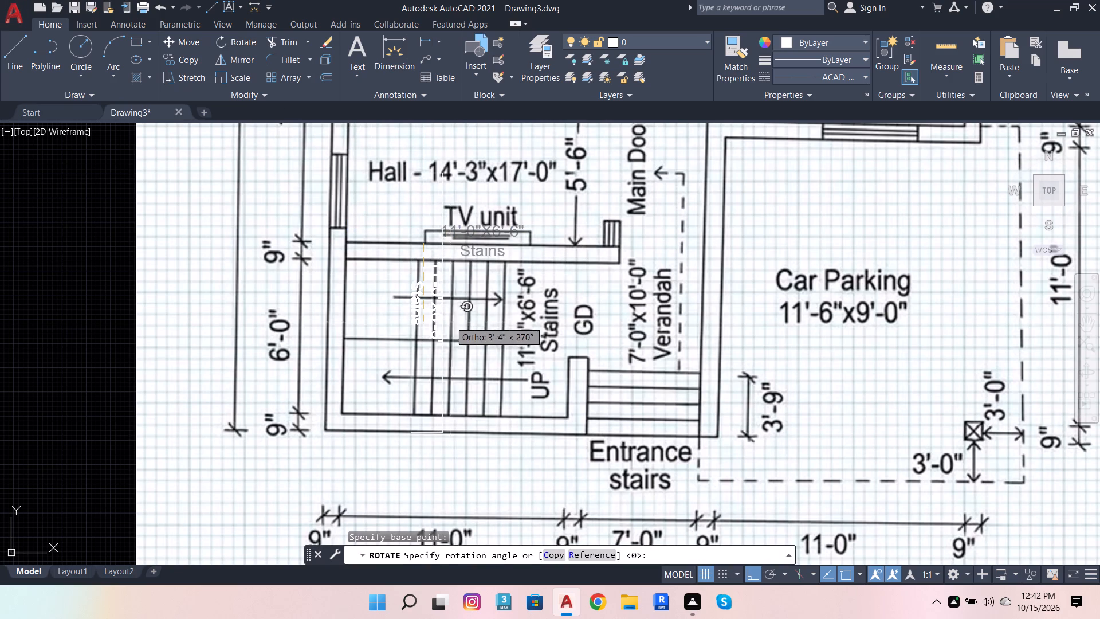
scroll(447, 357, up, 2)
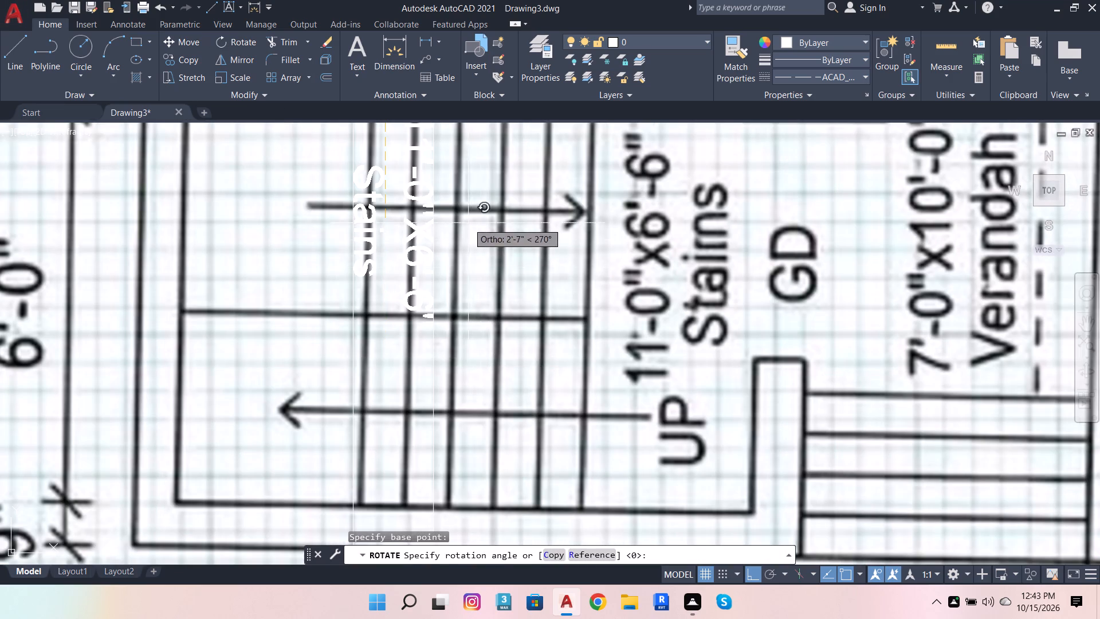
scroll(502, 299, down, 4)
scroll(450, 189, up, 3)
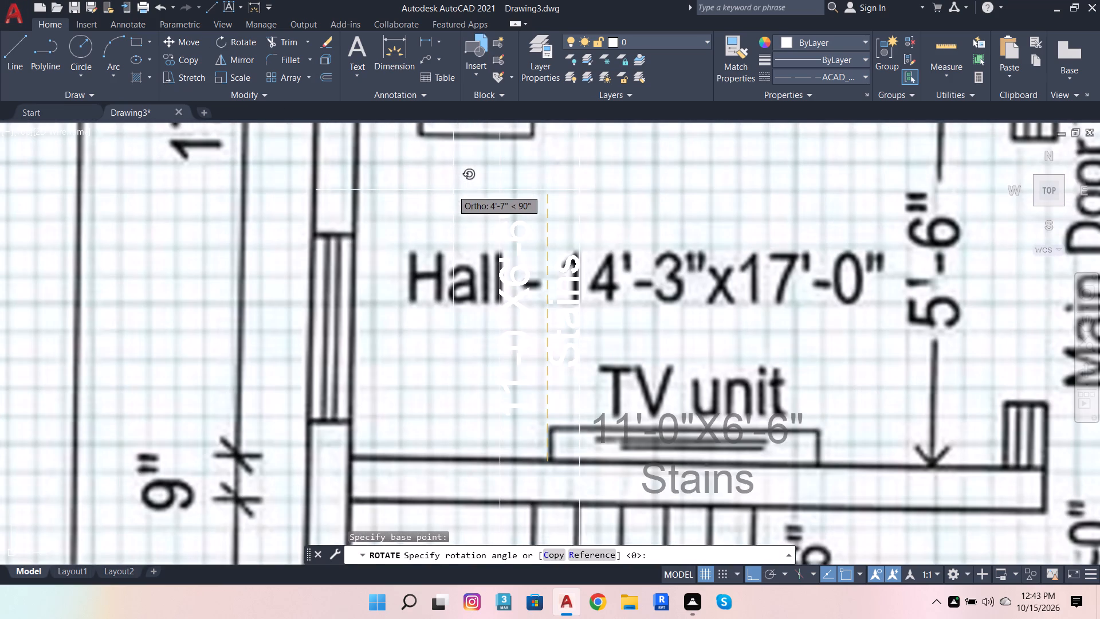
click(453, 190)
Move the rotated stair label about 6' straight south, onto the stair treads of the reference plan.
scroll(496, 241, down, 3)
scroll(551, 264, up, 1)
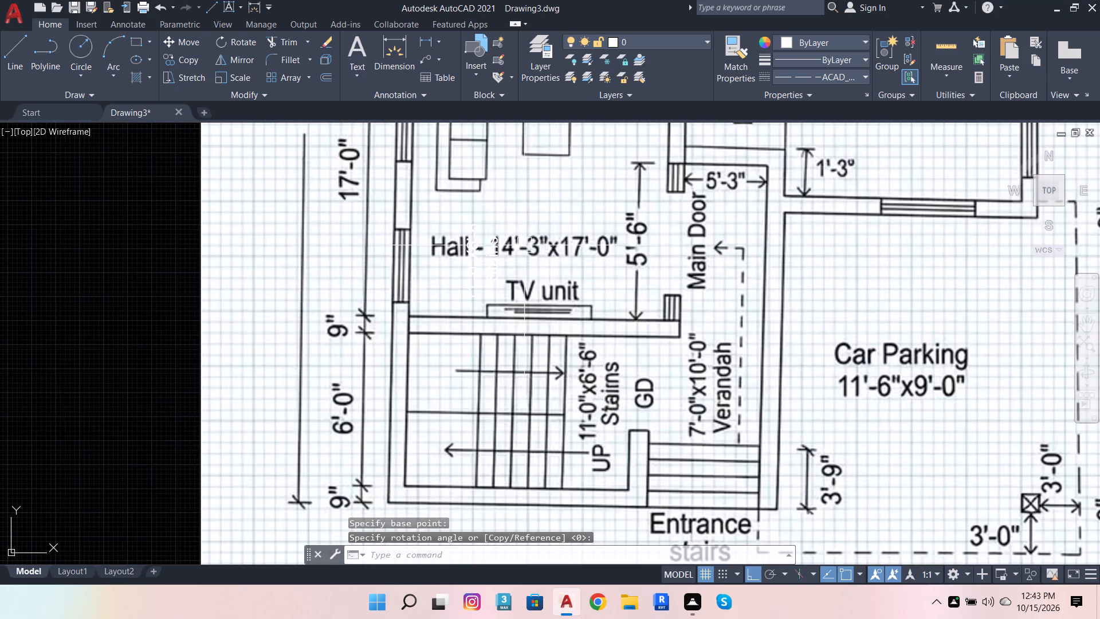
click(498, 251)
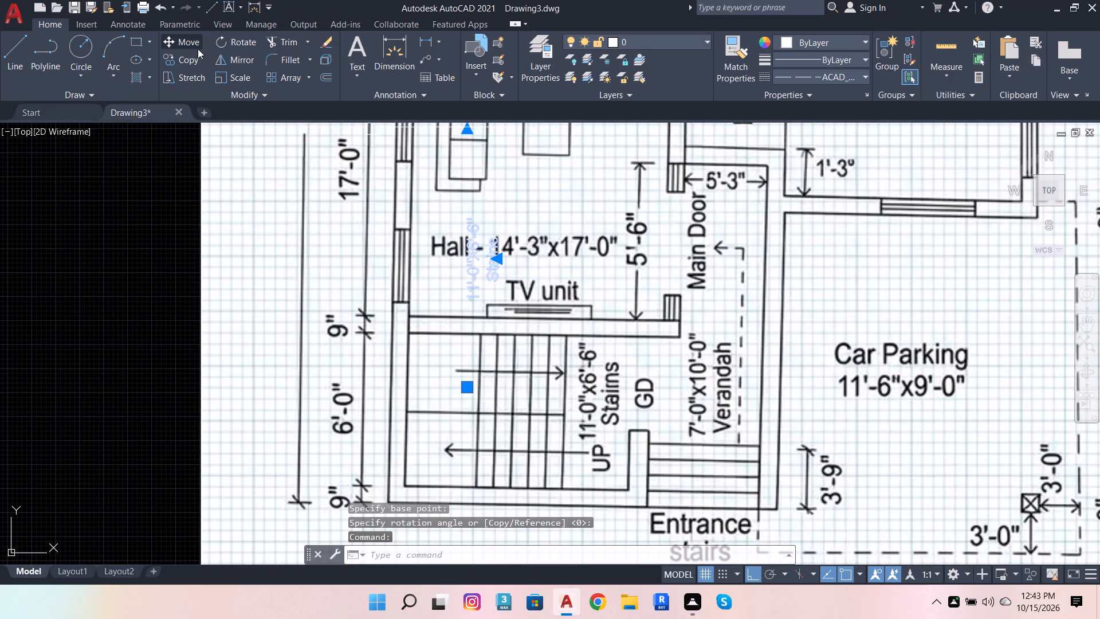
click(190, 48)
click(473, 289)
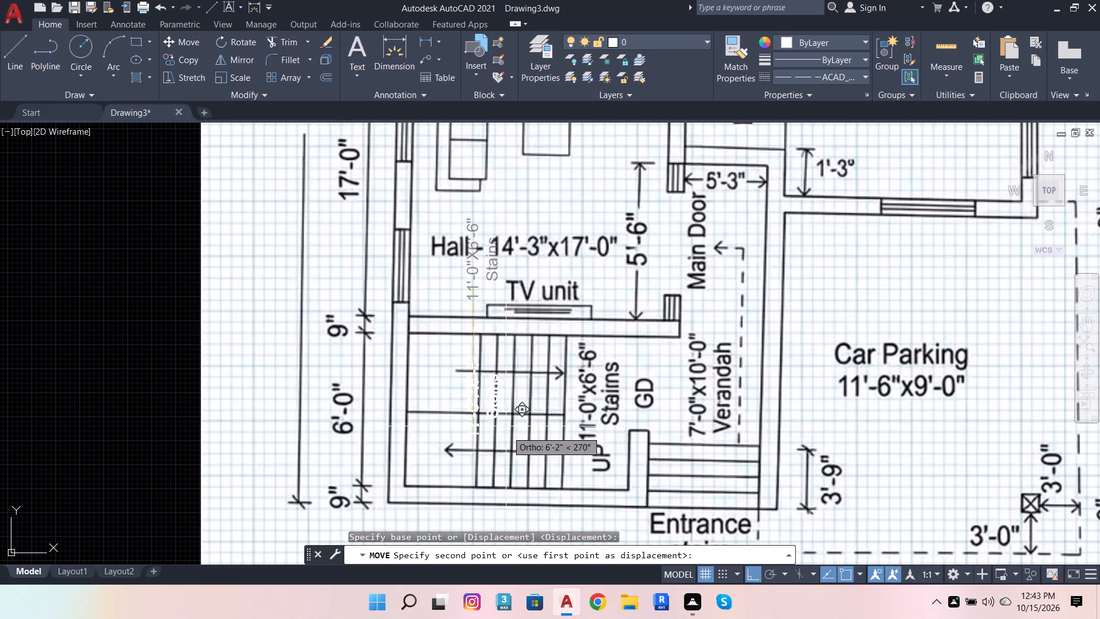
click(514, 423)
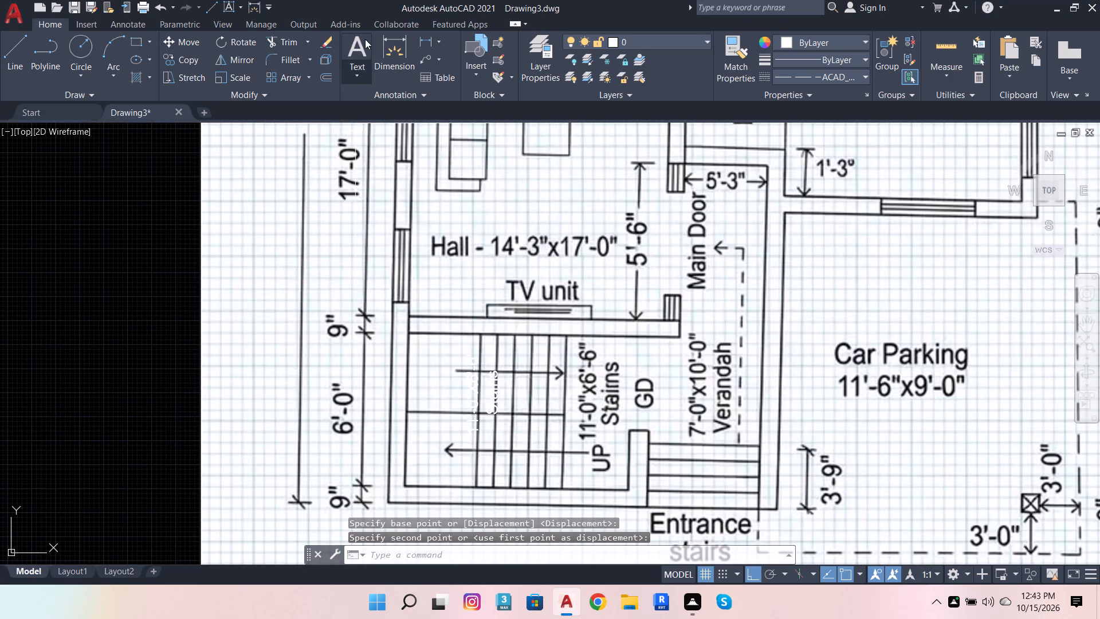
Add a centred multiline text reading 7'-0"X10'-0" with Verandah on the second line, just east of the reference's Main Door label.
click(364, 39)
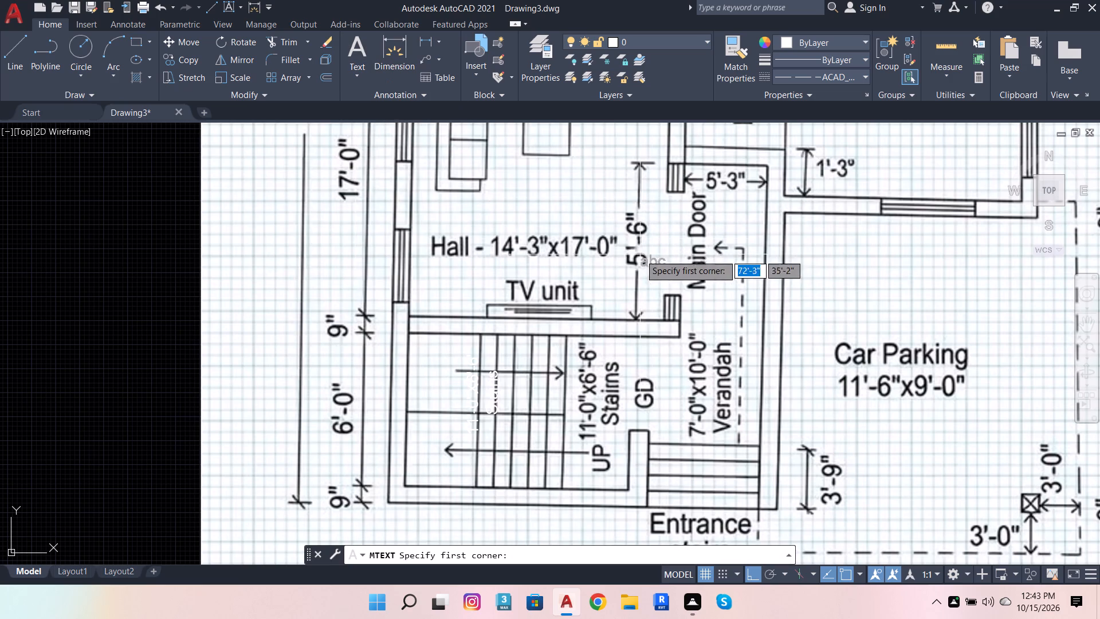
click(627, 268)
click(862, 295)
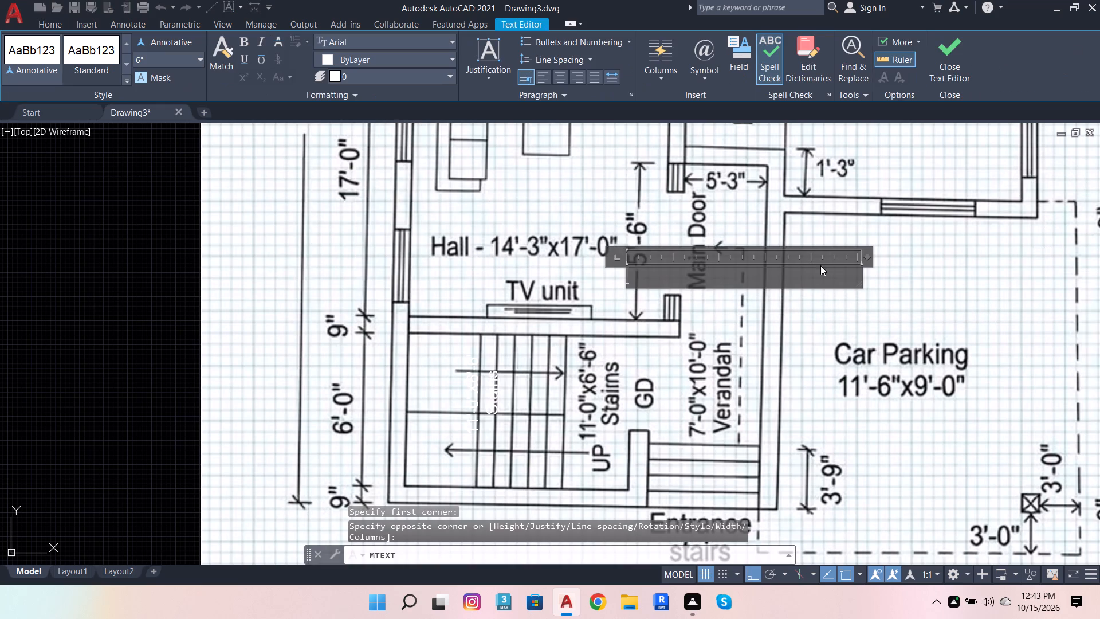
click(561, 71)
scroll(776, 268, up, 1)
click(730, 281)
scroll(745, 244, down, 2)
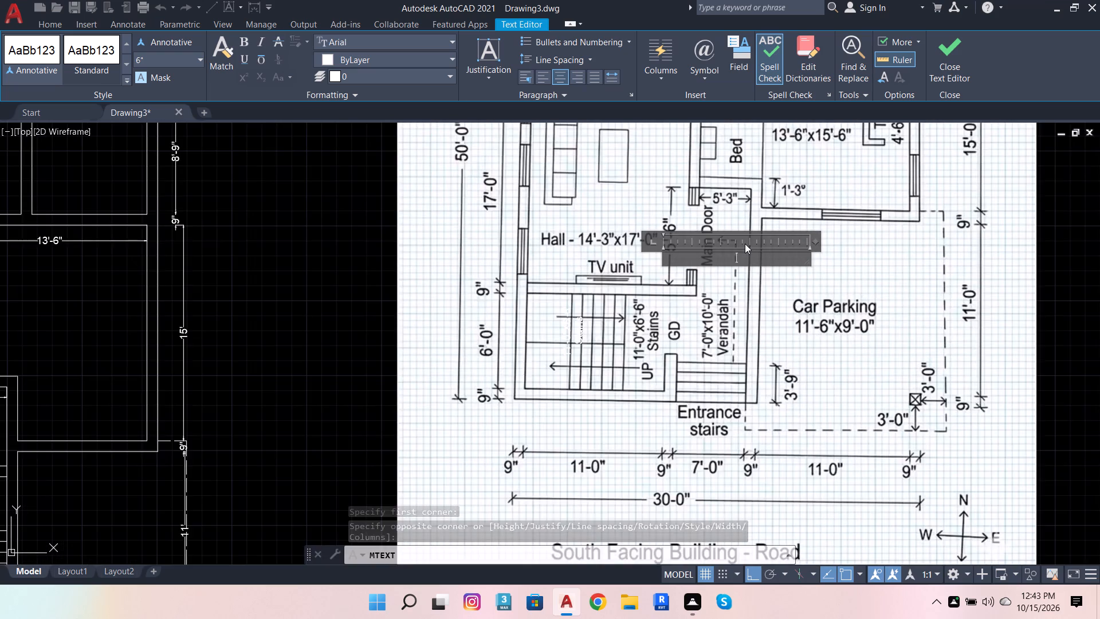
scroll(735, 270, up, 1)
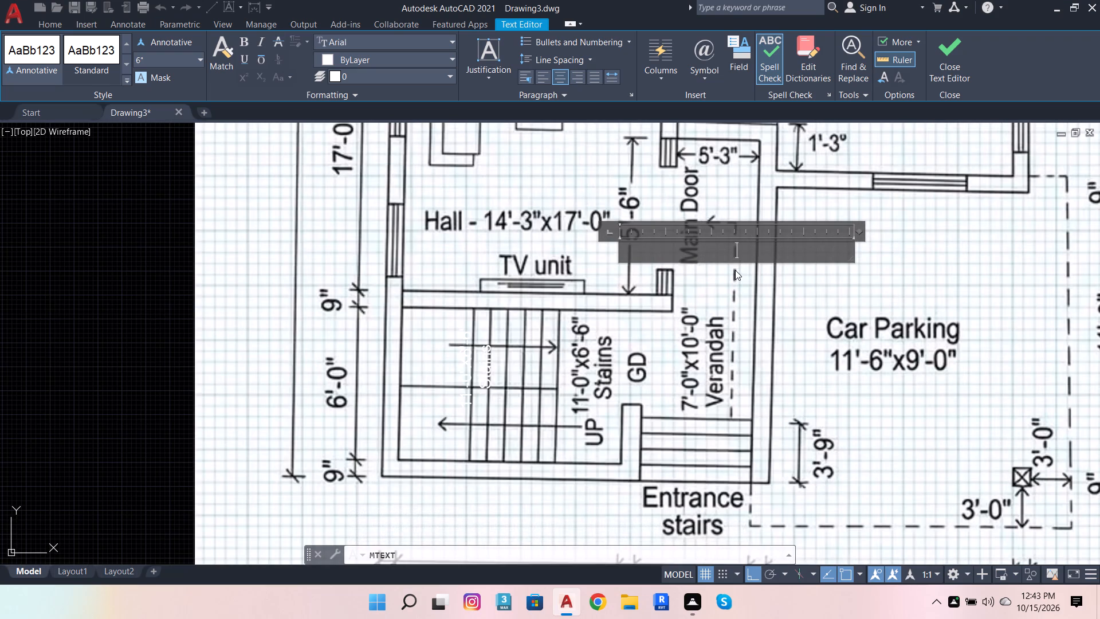
text(7')
text(-0)
key(shift+quotedbl)
key(x)
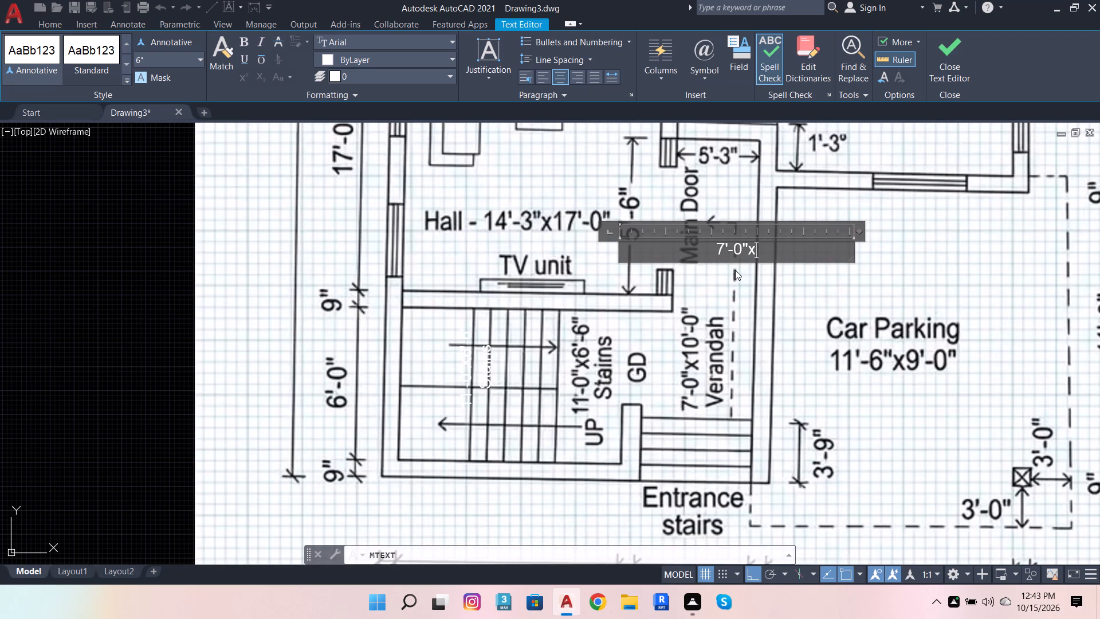
key(BackSpace)
key(ctrl+shift+x)
key(shift+x)
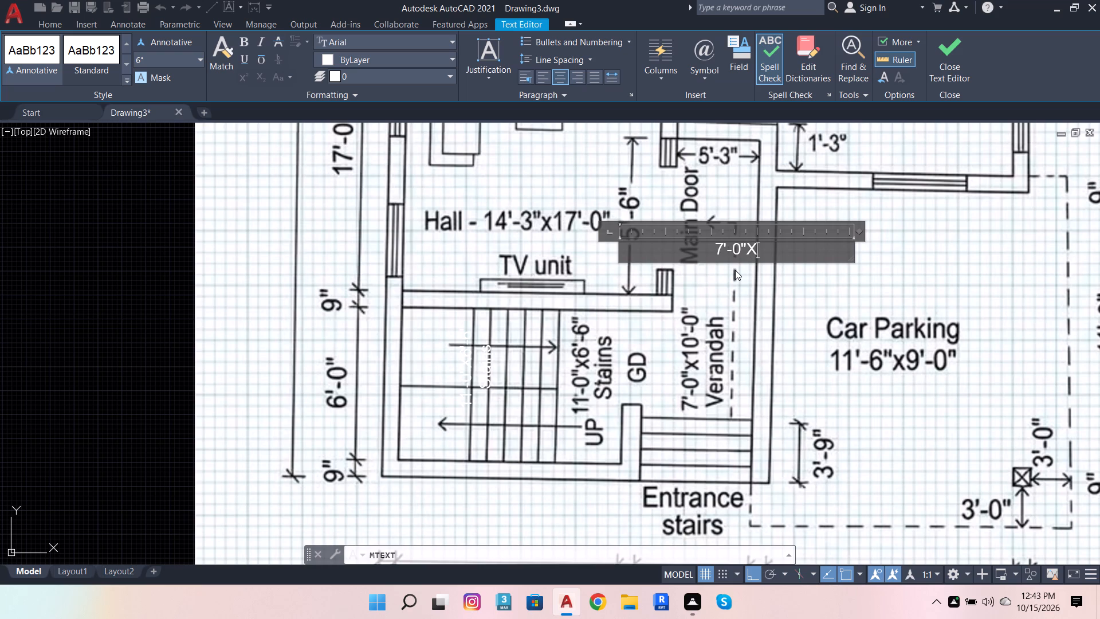
text(10)
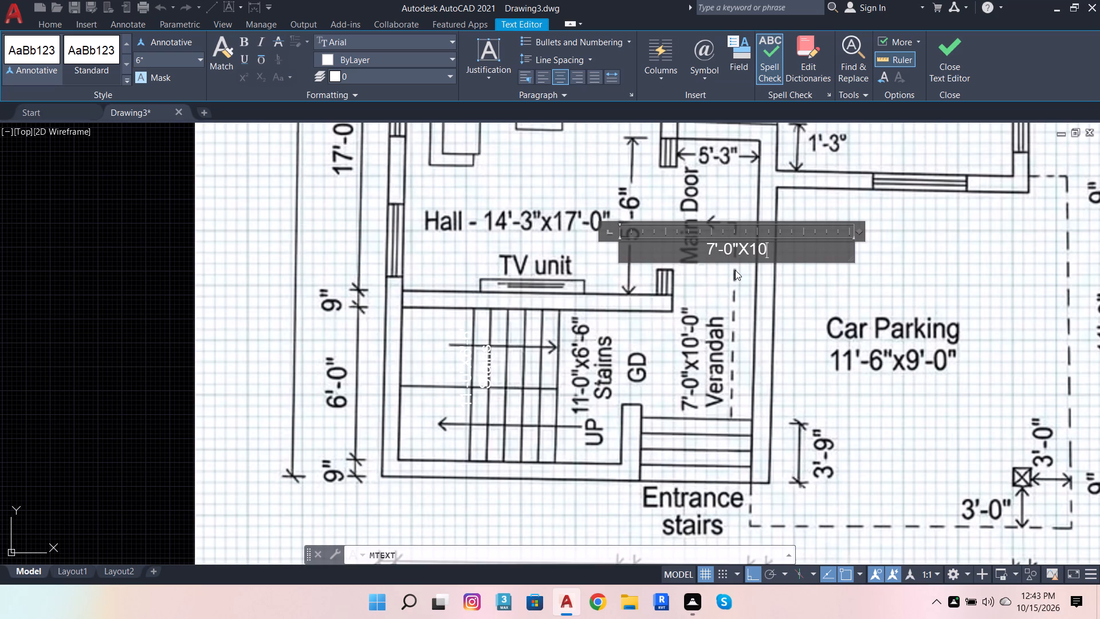
key(apostrophe)
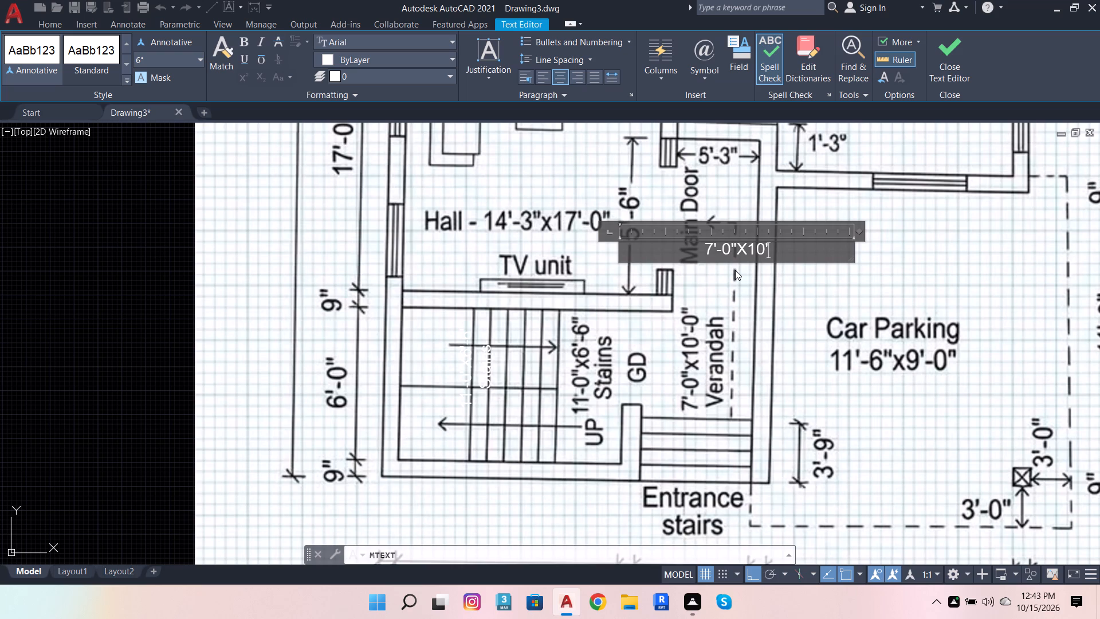
text(-0")
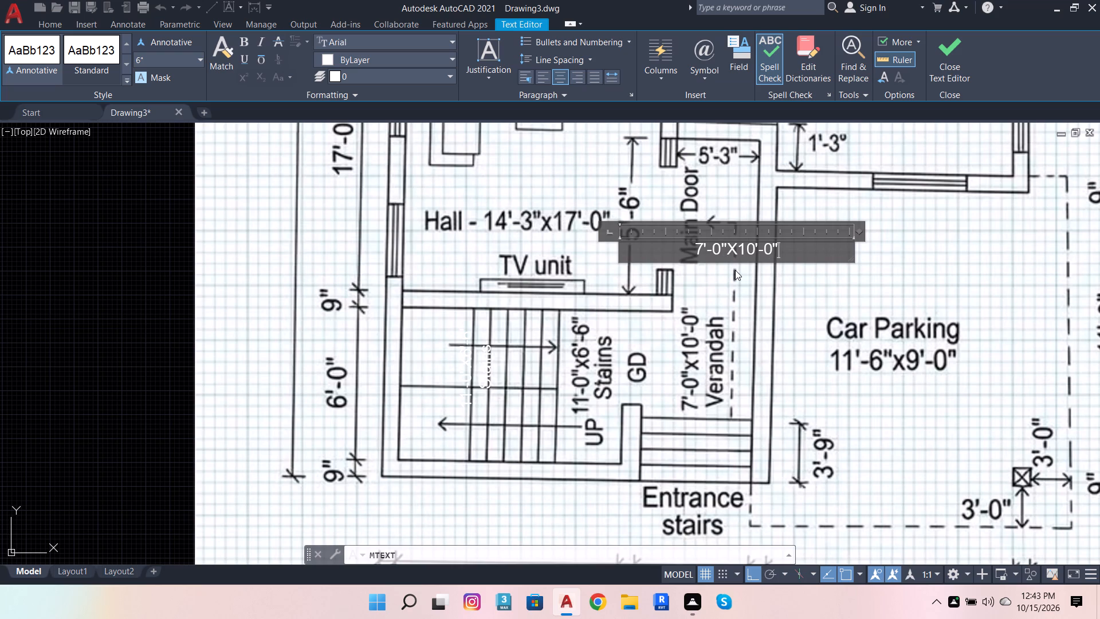
key(Return)
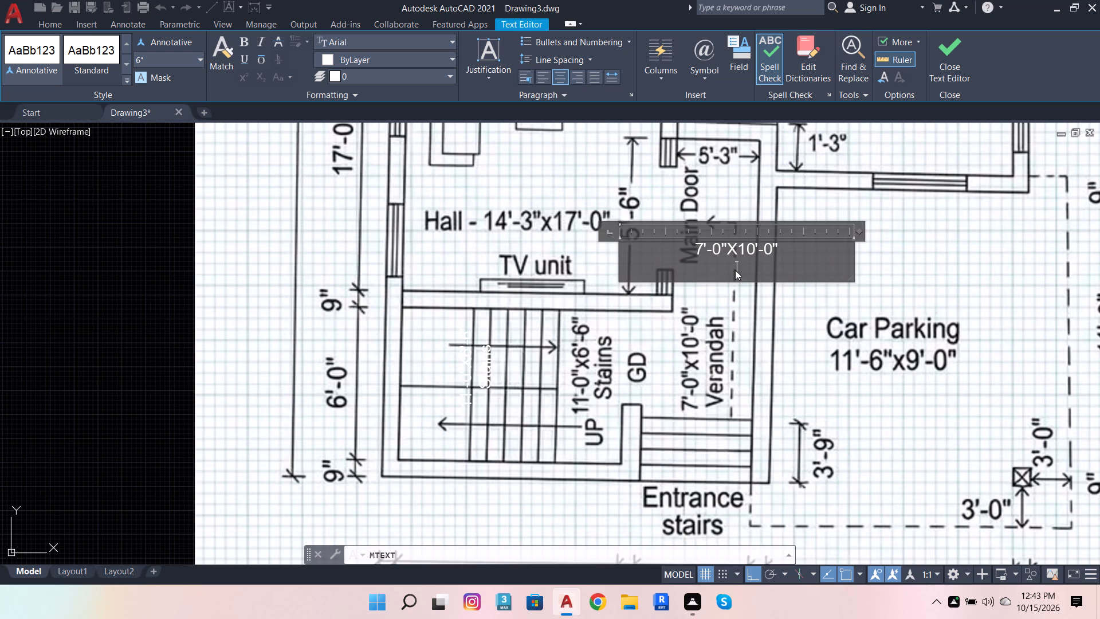
key(shift+v)
text(er)
key(a)
key(n)
text(dah)
click(826, 288)
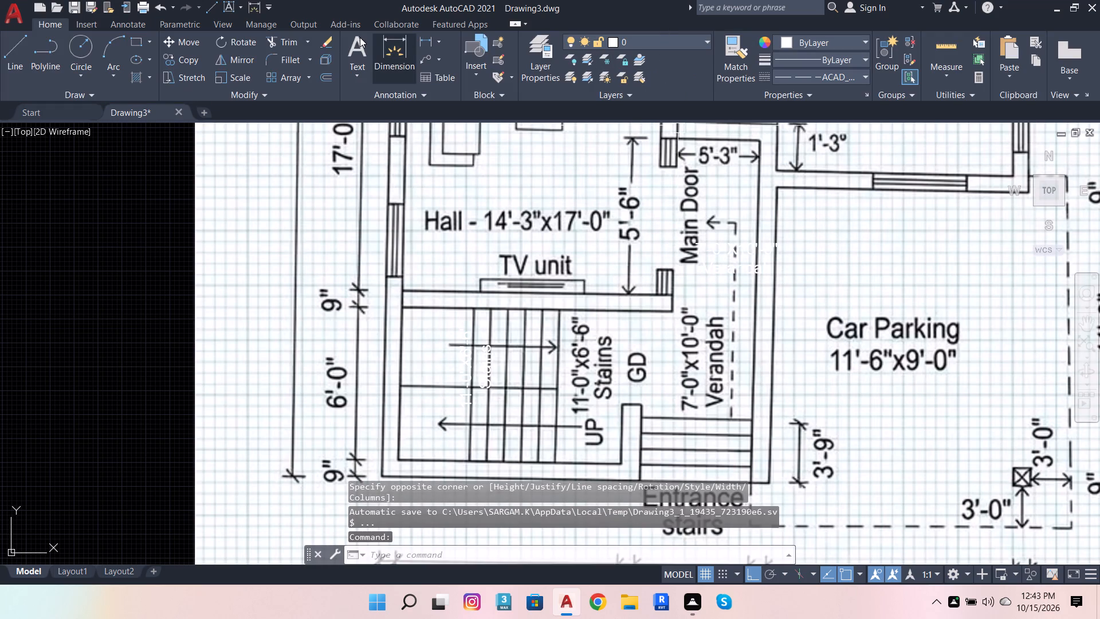
Add a centred multiline text reading Car Parking with 11'-6"X9'-0" on the second line, just above the reference's Car Parking label.
click(361, 38)
click(810, 269)
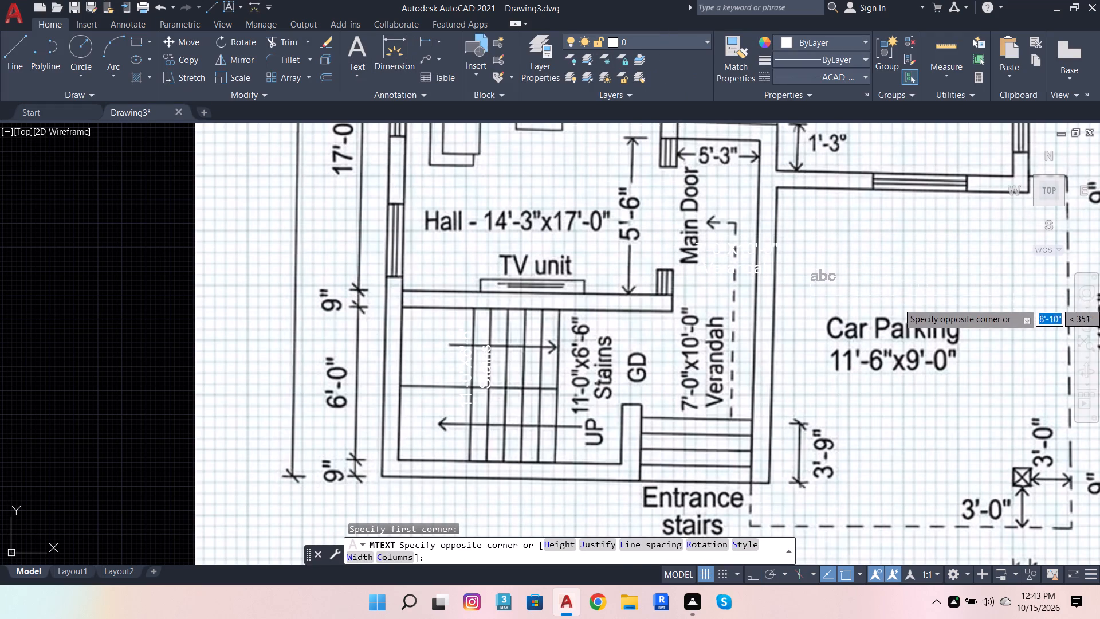
scroll(808, 309, down, 4)
scroll(857, 314, up, 3)
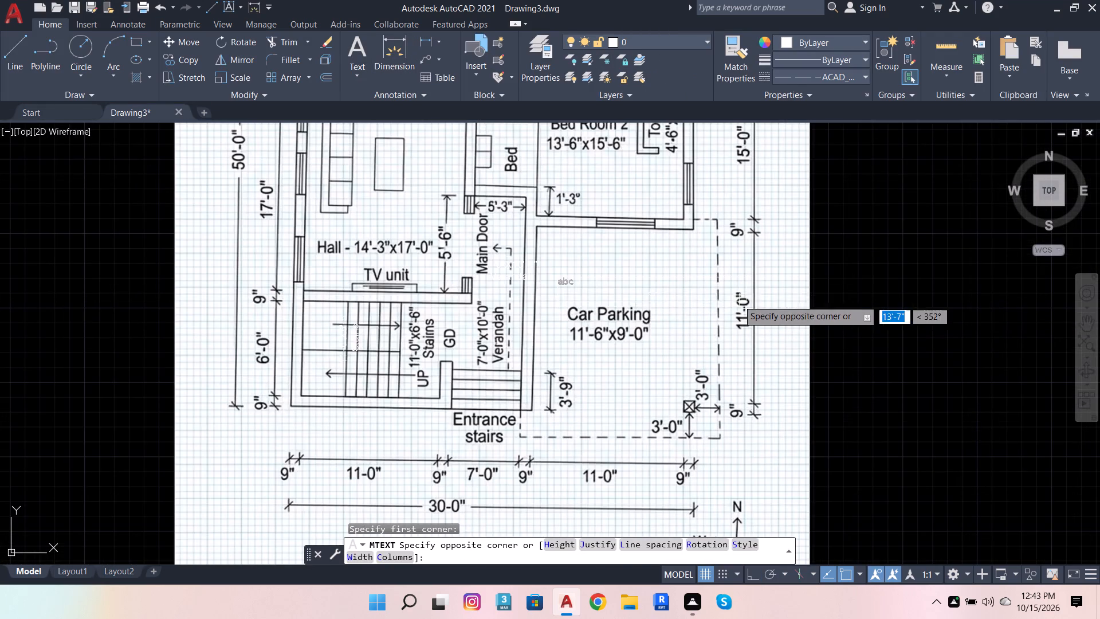
scroll(709, 285, up, 2)
click(706, 285)
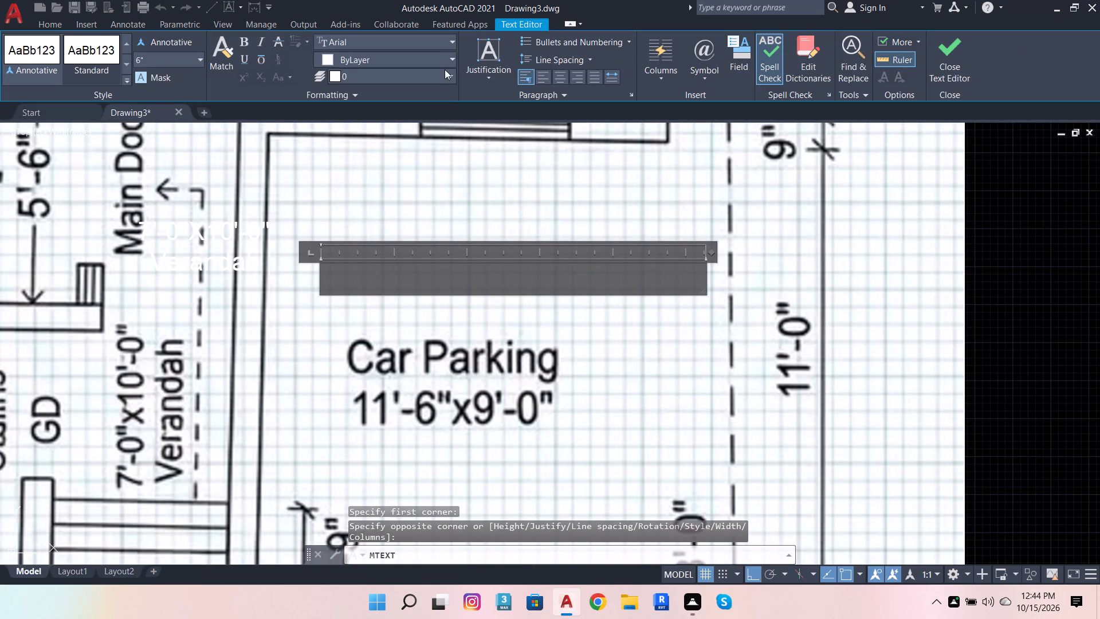
click(560, 83)
click(490, 285)
text(Car)
key(space)
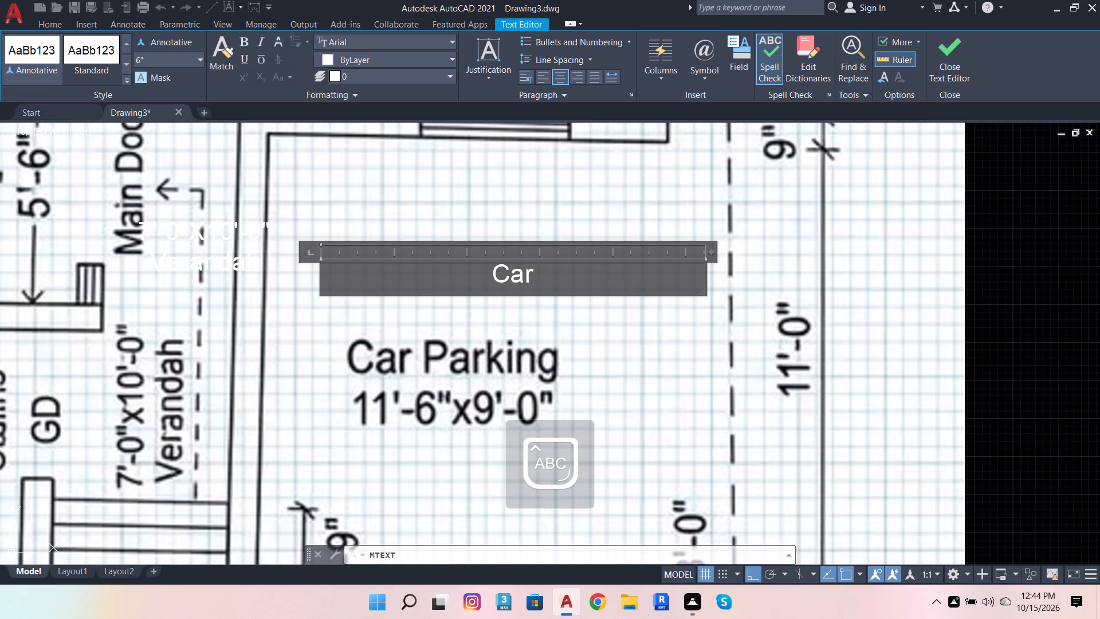
key(p)
text(arking)
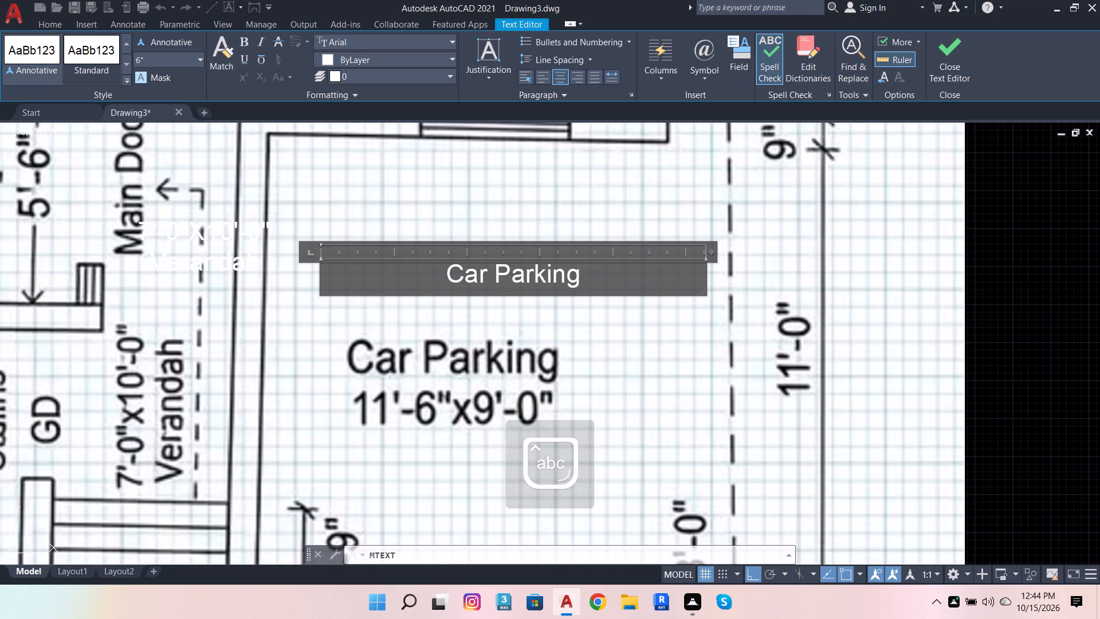
key(Return)
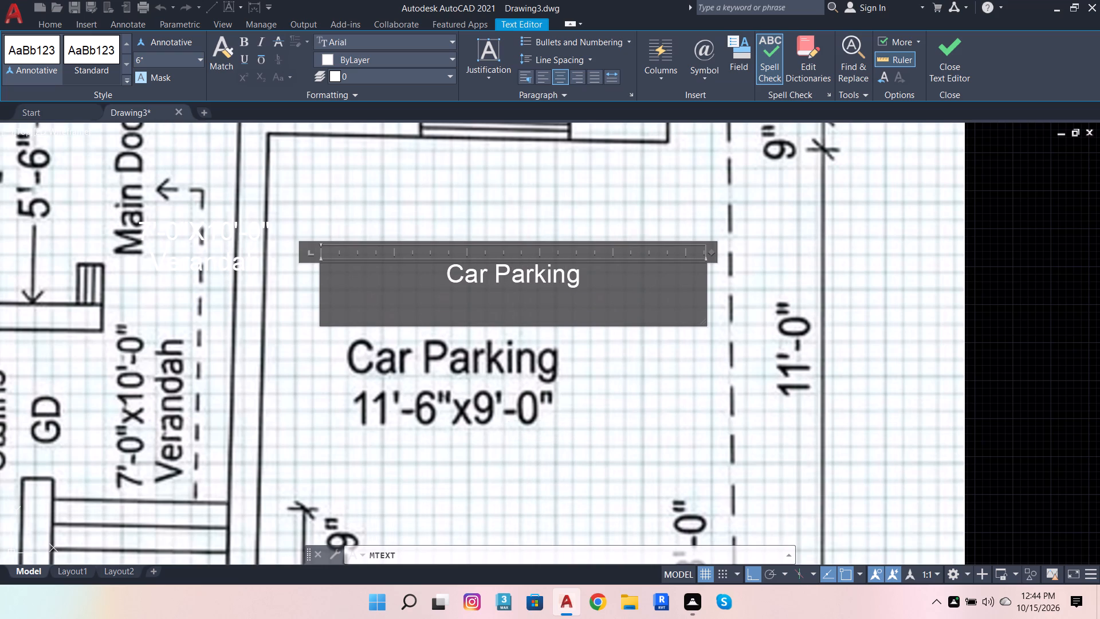
text(11'-)
text(6")
key(shift+x)
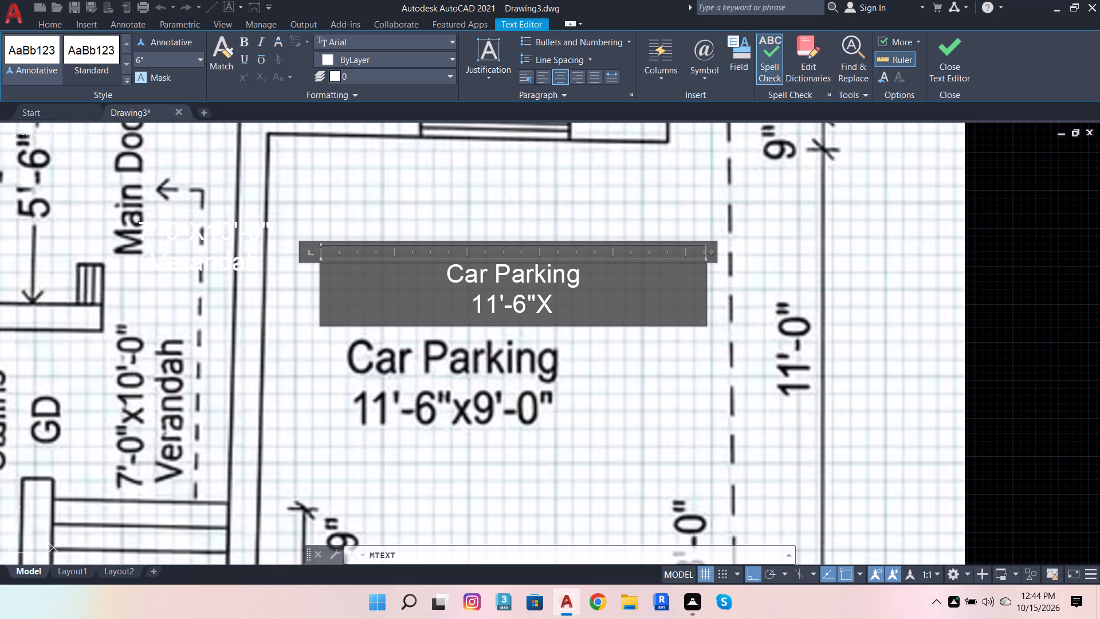
text(9")
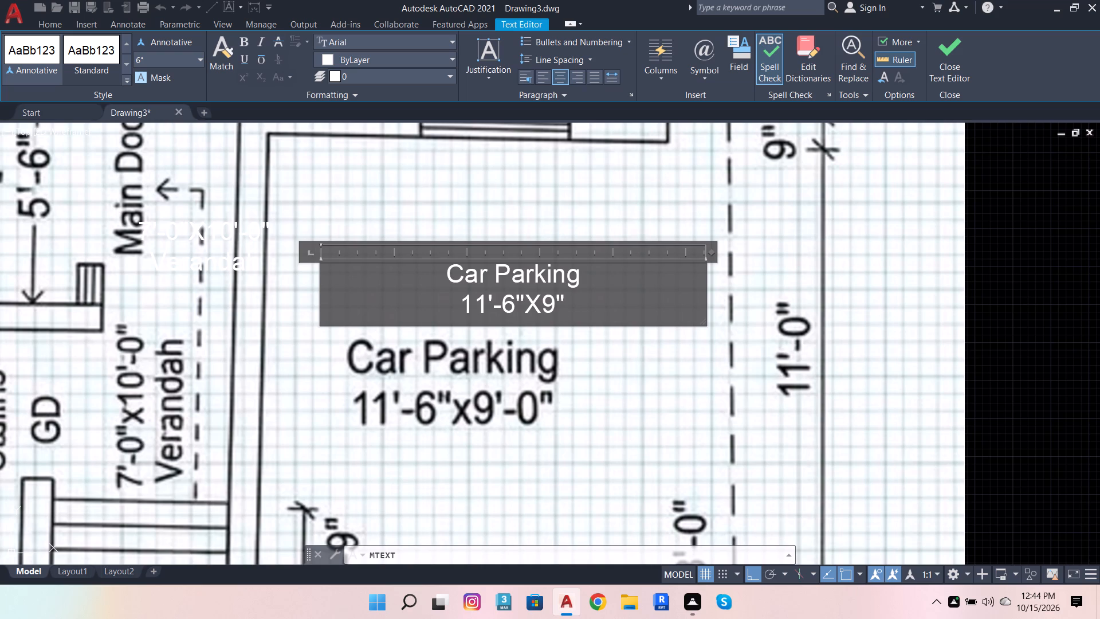
key(BackSpace)
text('-0)
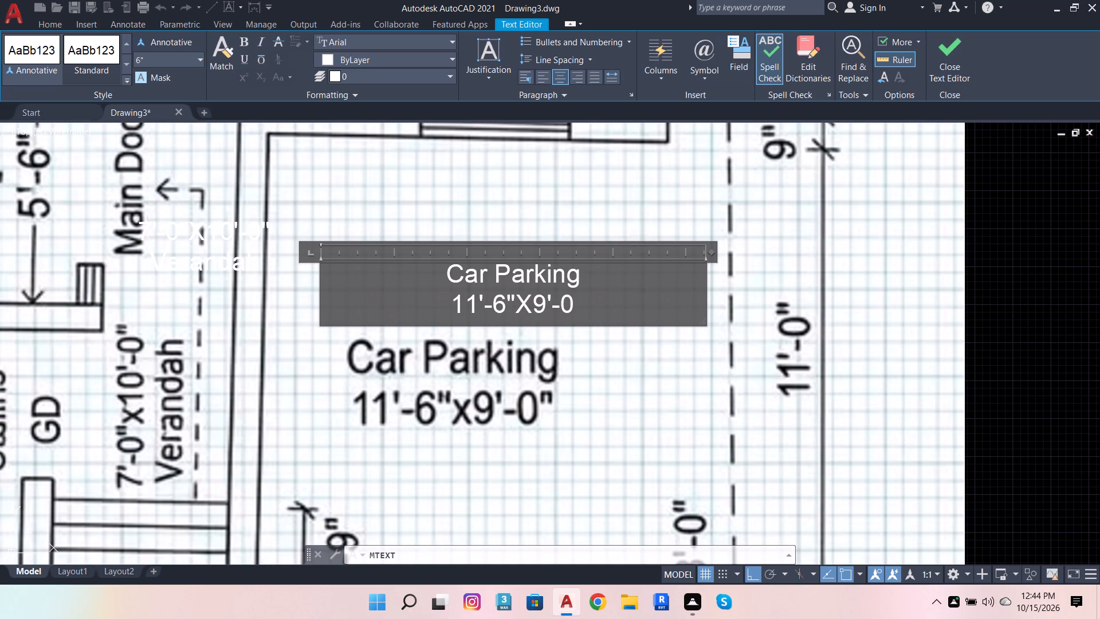
key(shift+quotedbl)
click(550, 363)
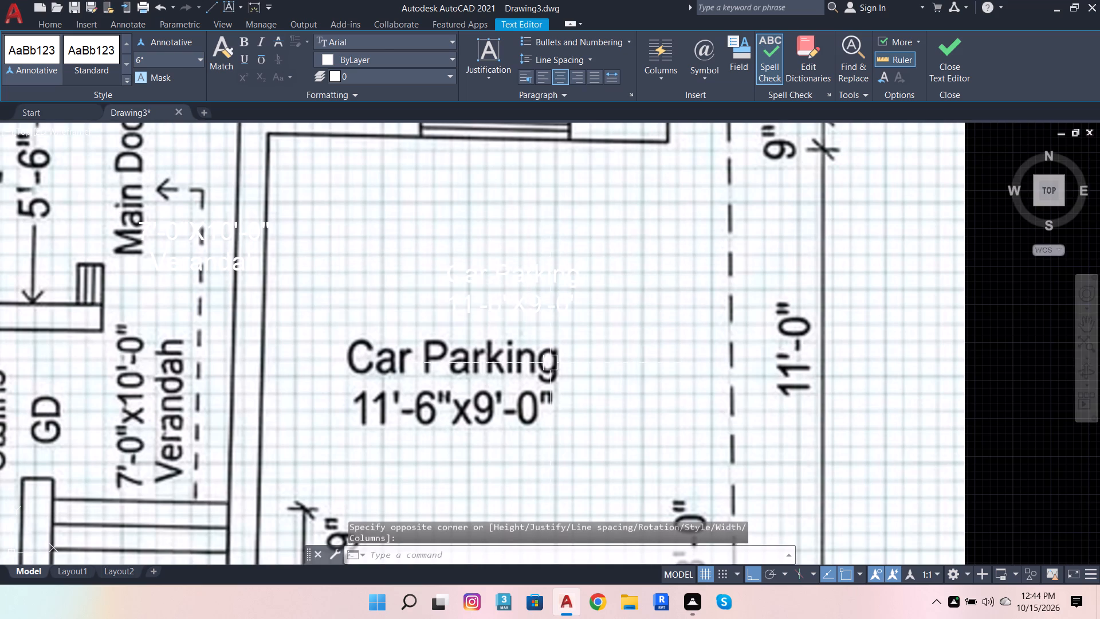
Add a centred multiline text reading Main Door in the upper part of the reference's car parking area, north of the Car Parking label.
scroll(653, 364, down, 1)
click(355, 48)
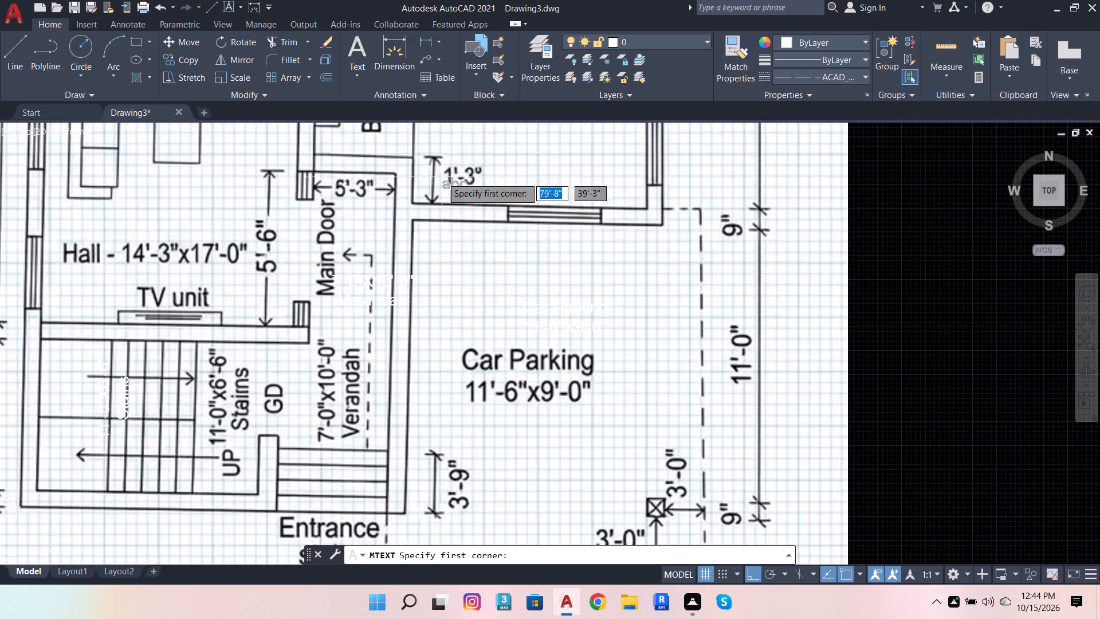
scroll(473, 252, up, 2)
click(443, 218)
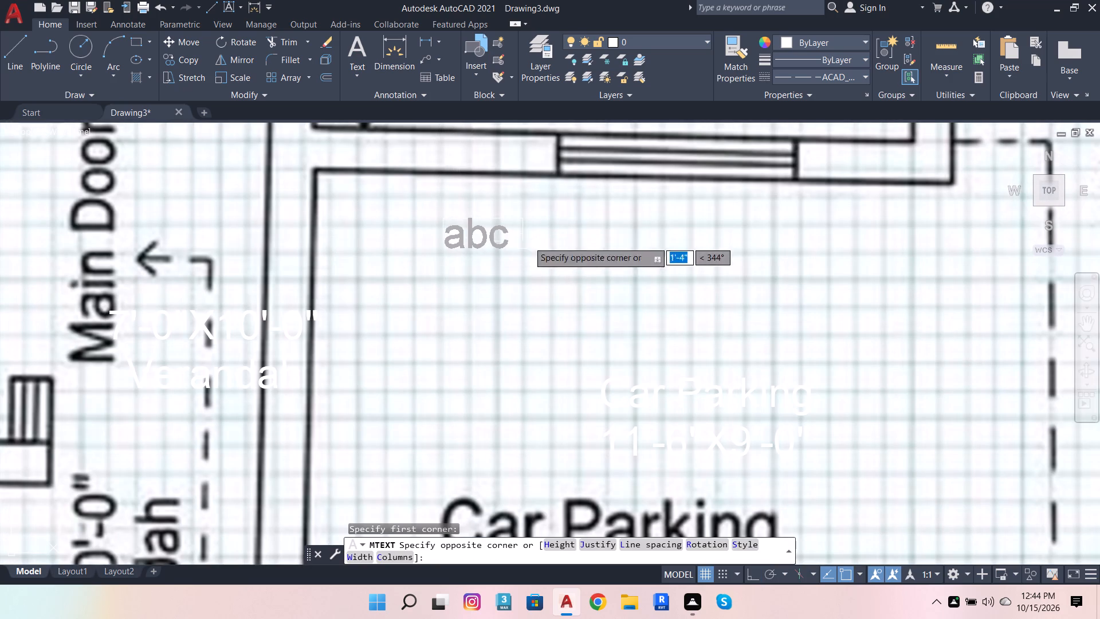
click(760, 279)
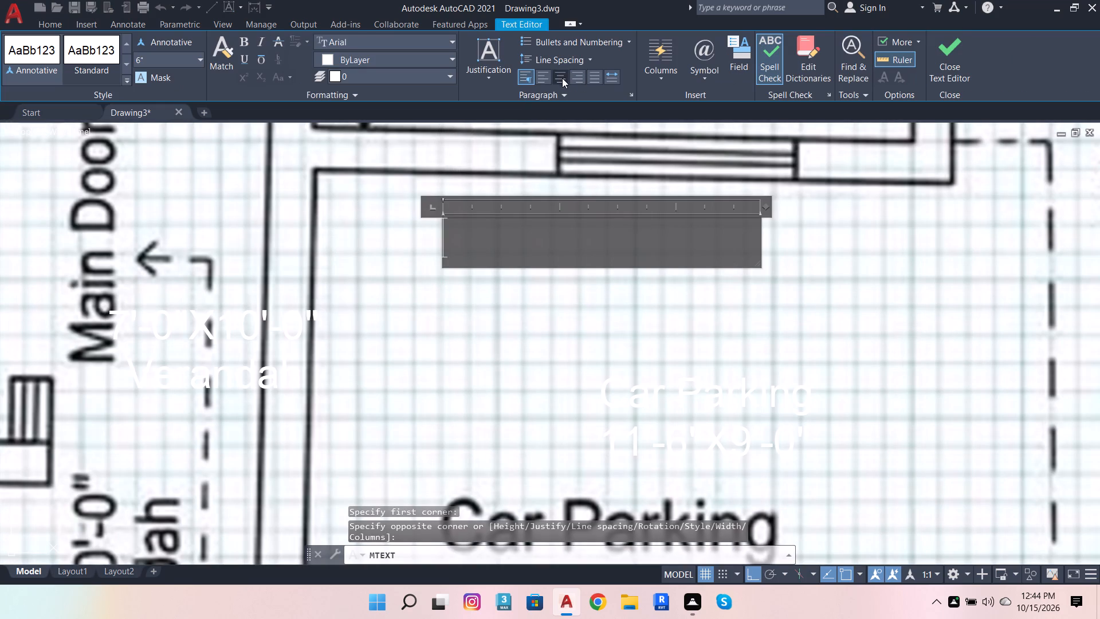
click(562, 78)
click(587, 238)
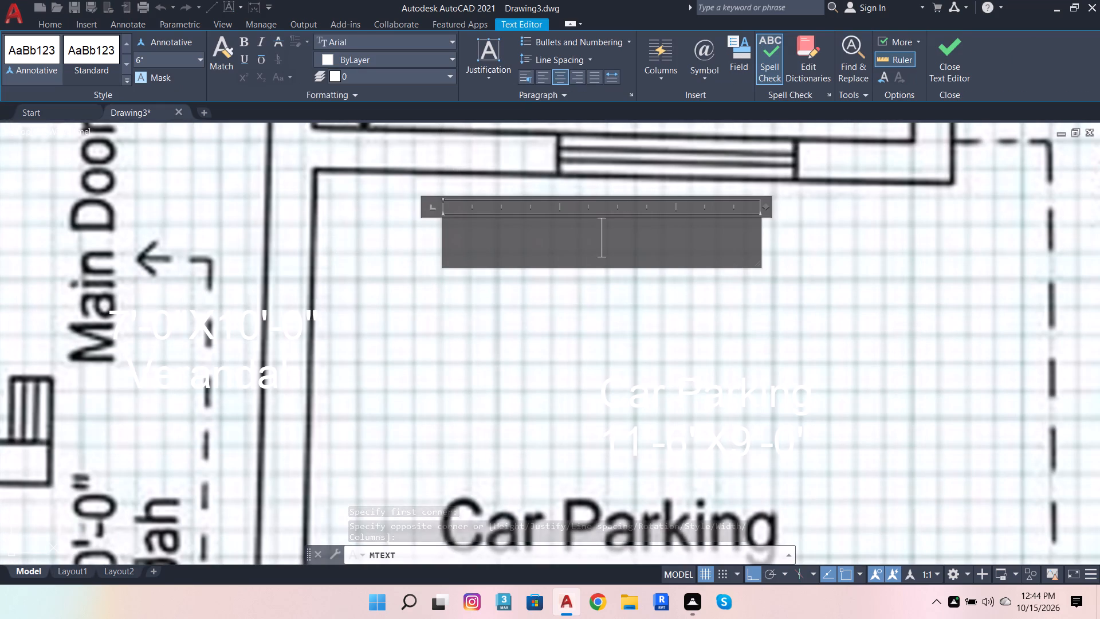
text(ma)
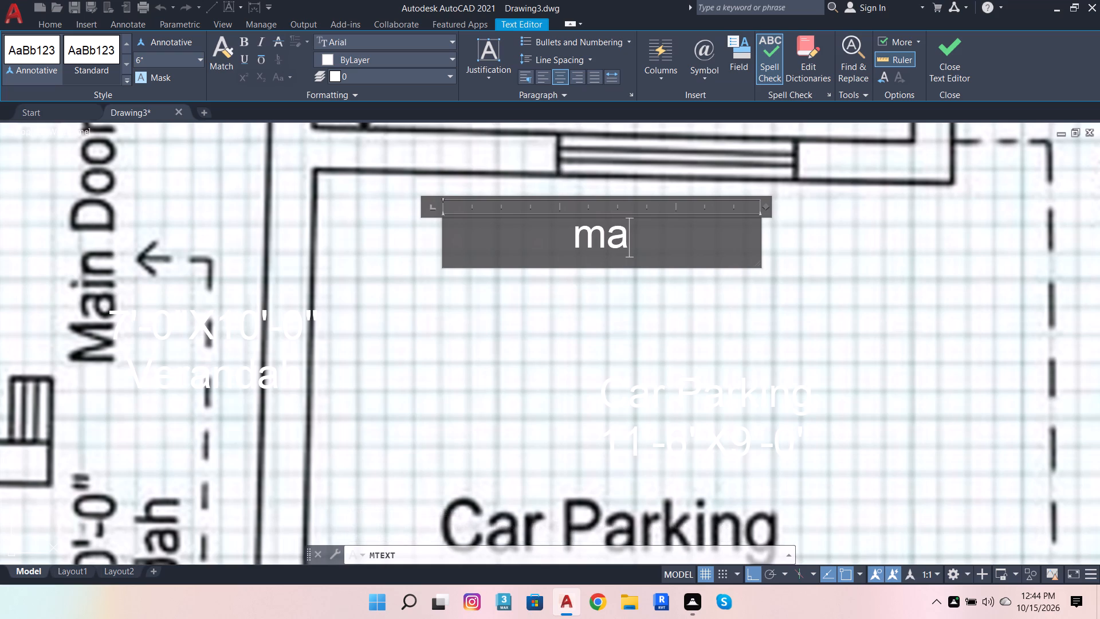
key(BackSpace)
key(BackSpace)
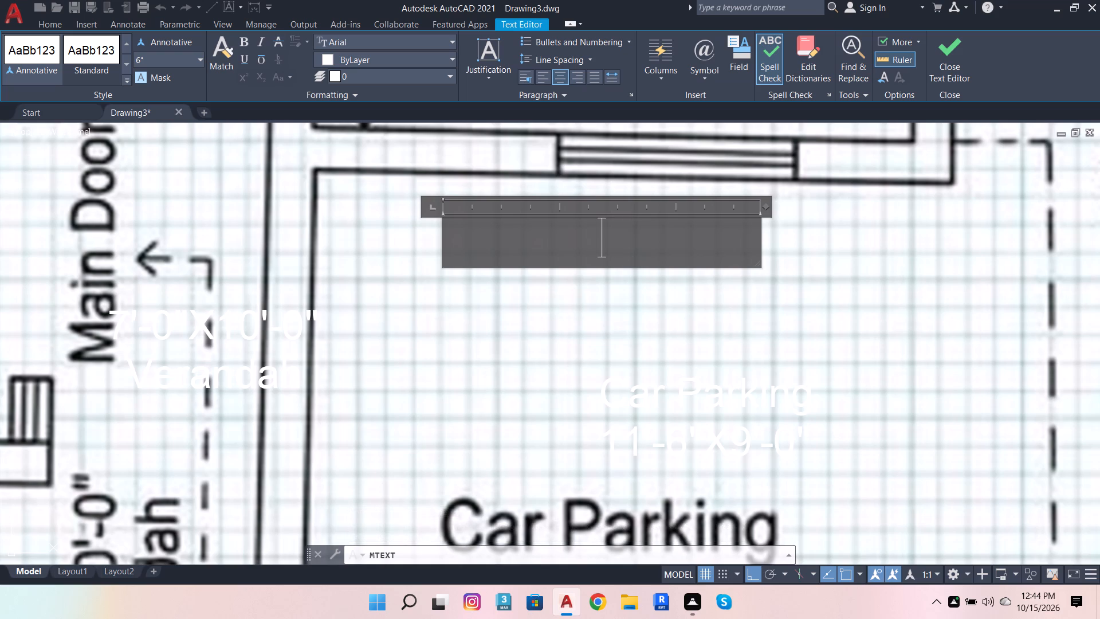
key(shift+m)
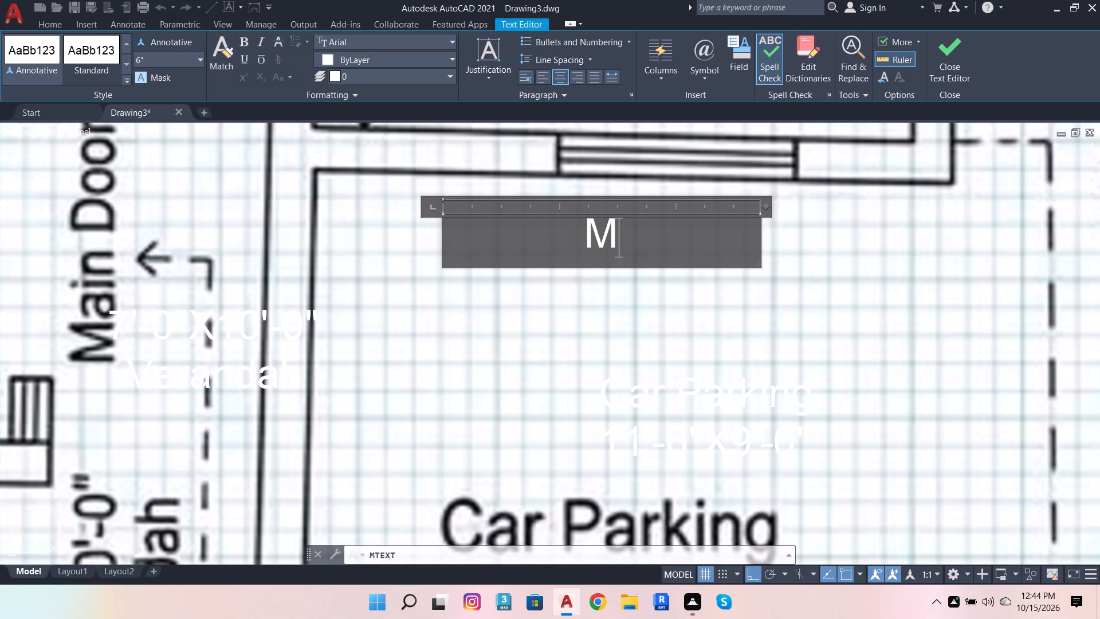
text(ain)
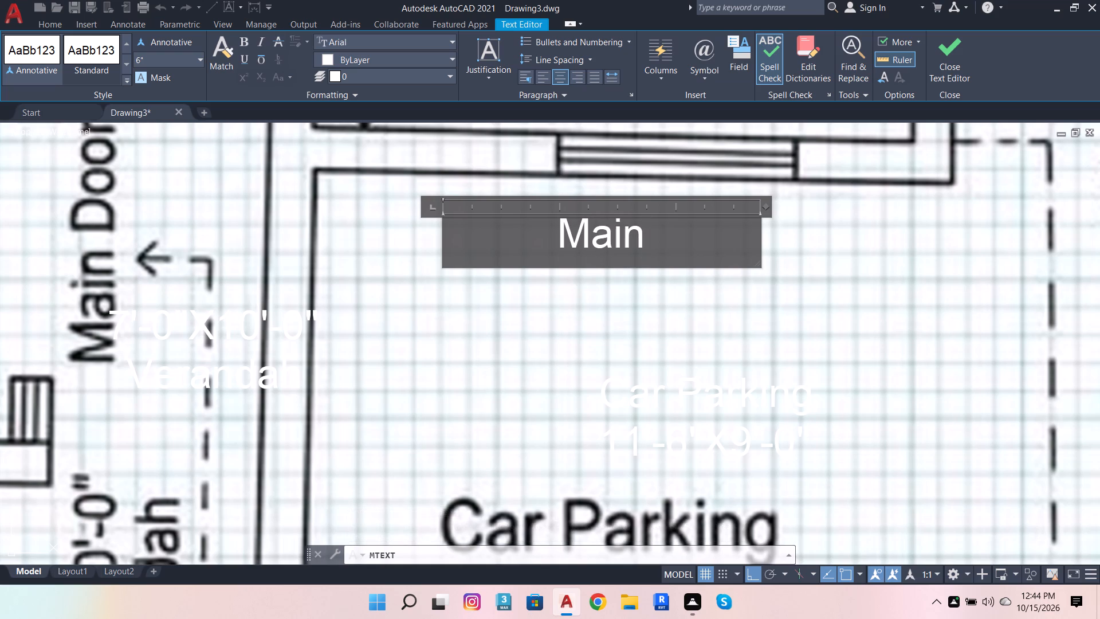
key(space)
key(shift+d)
text(oor)
click(808, 279)
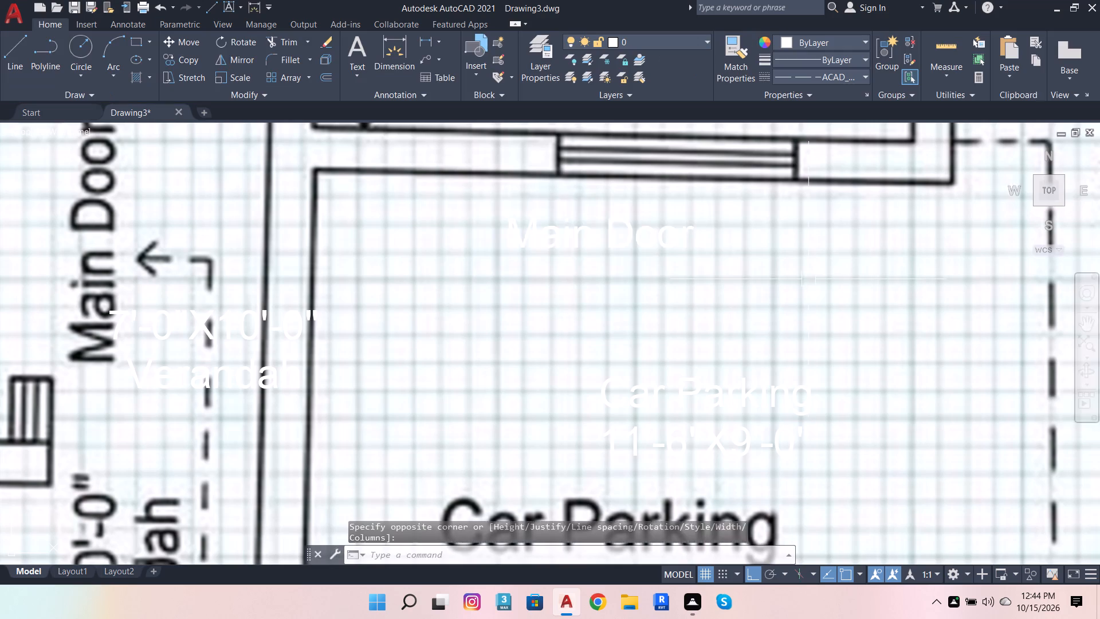
Add a centred multiline text reading TV unit between the reference's Hall and TV unit labels.
scroll(808, 279, down, 4)
scroll(749, 273, up, 3)
scroll(775, 245, down, 1)
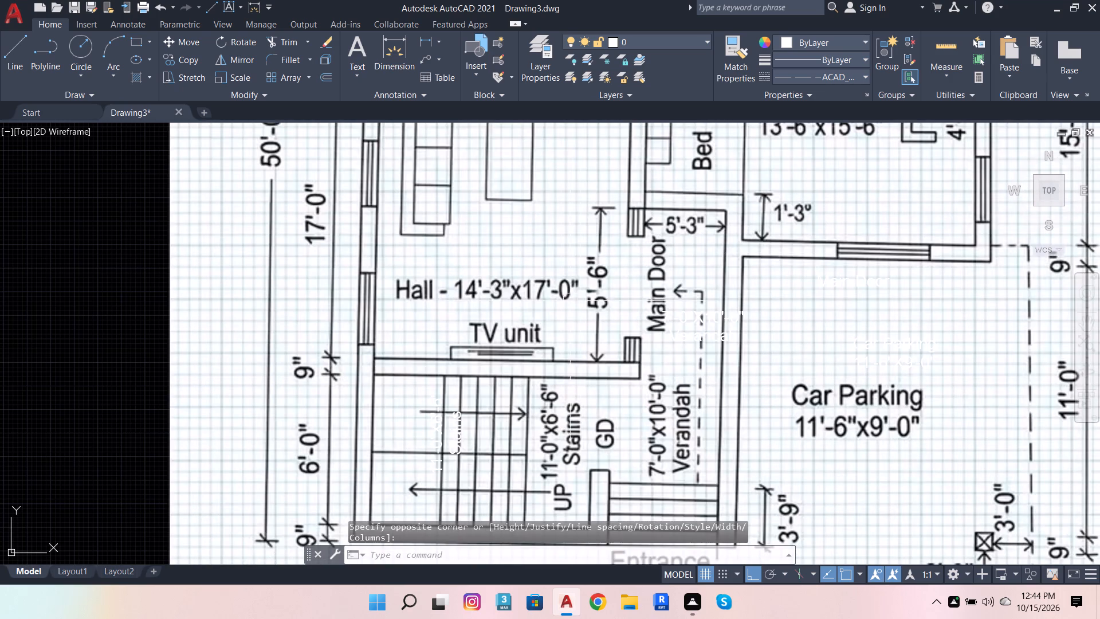
scroll(439, 252, up, 1)
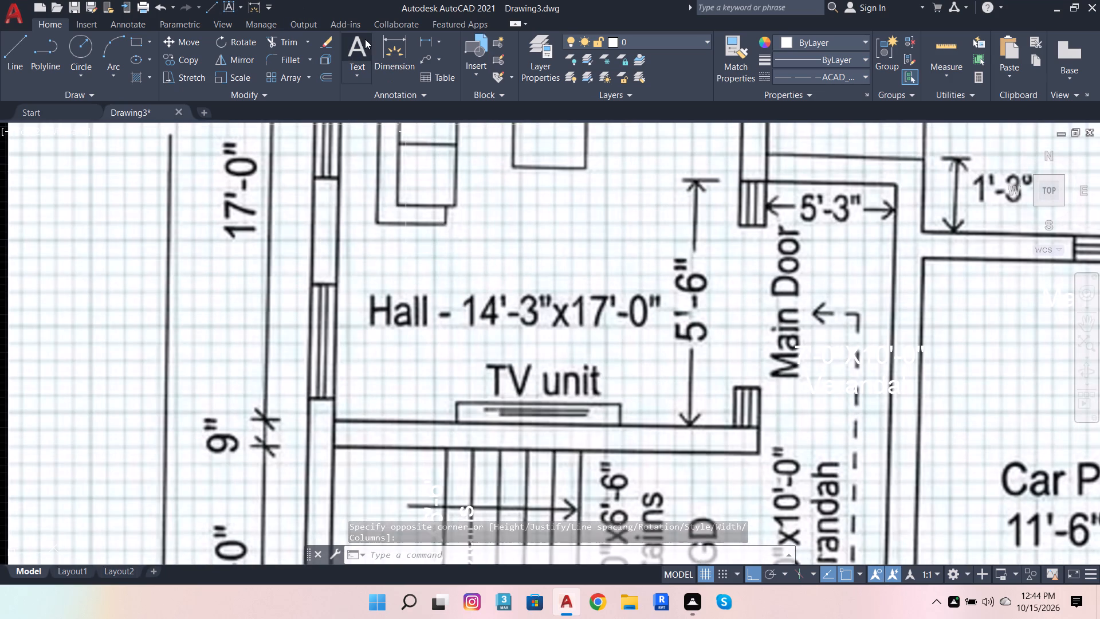
click(366, 40)
click(478, 346)
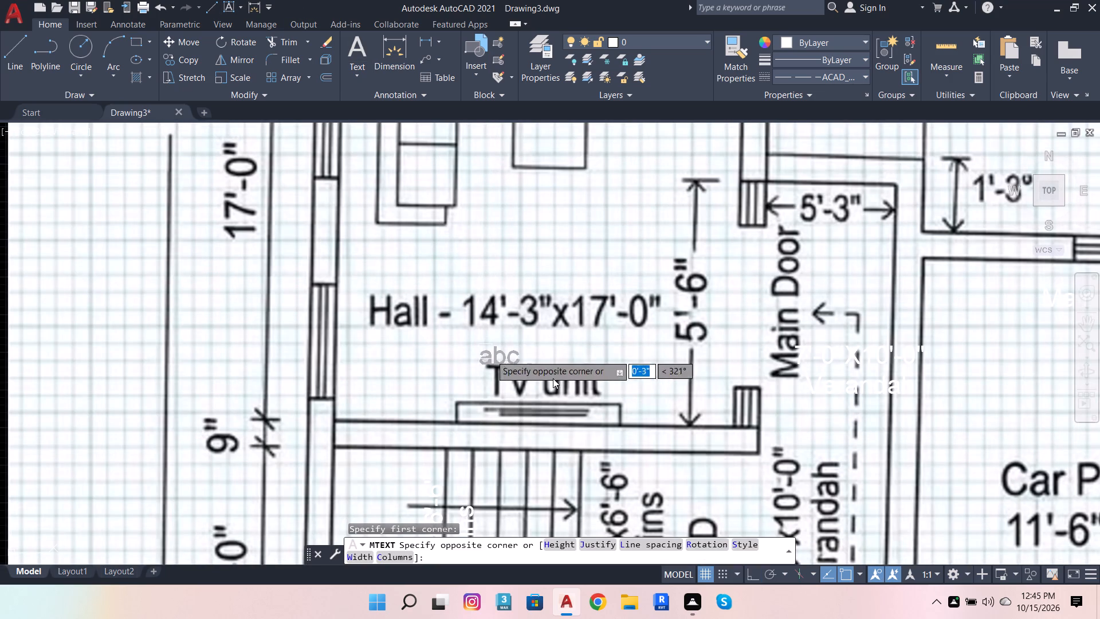
click(631, 382)
scroll(527, 373, up, 1)
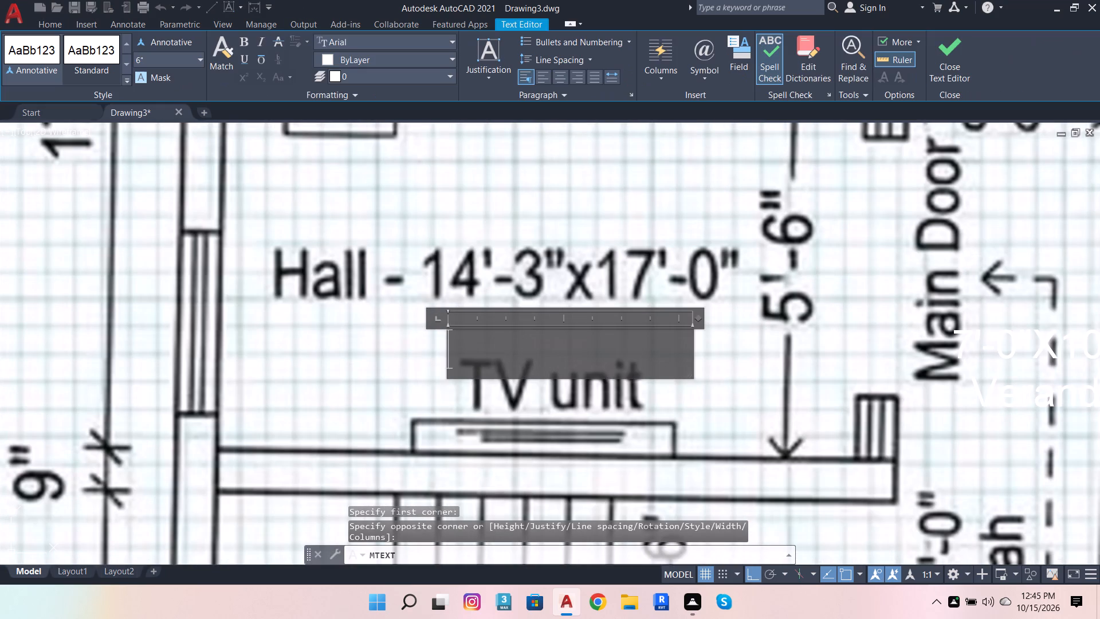
click(564, 75)
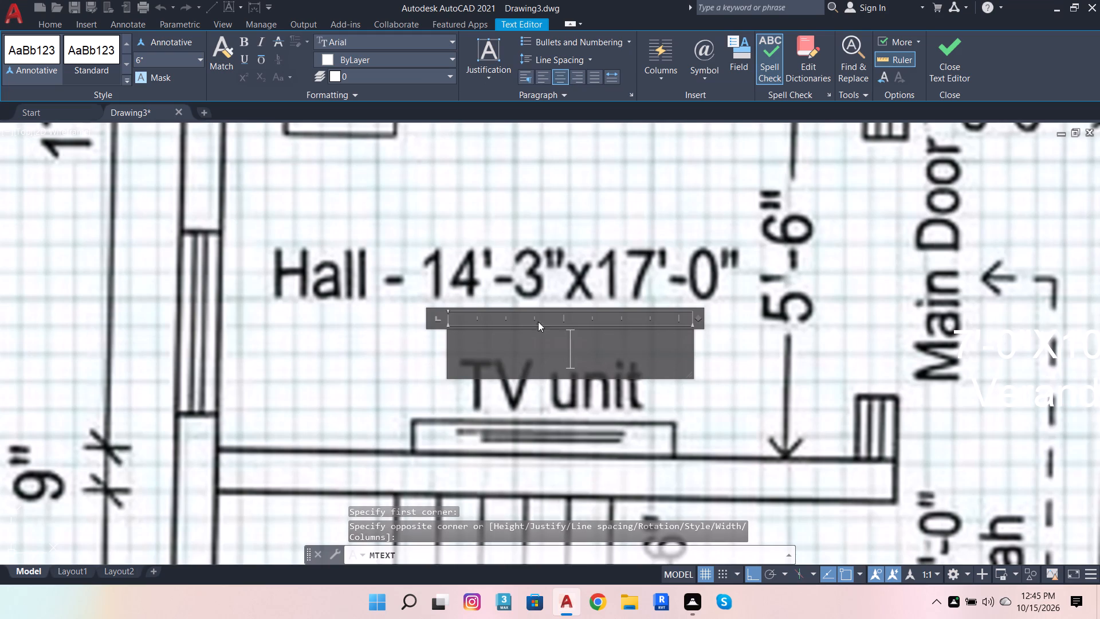
click(547, 350)
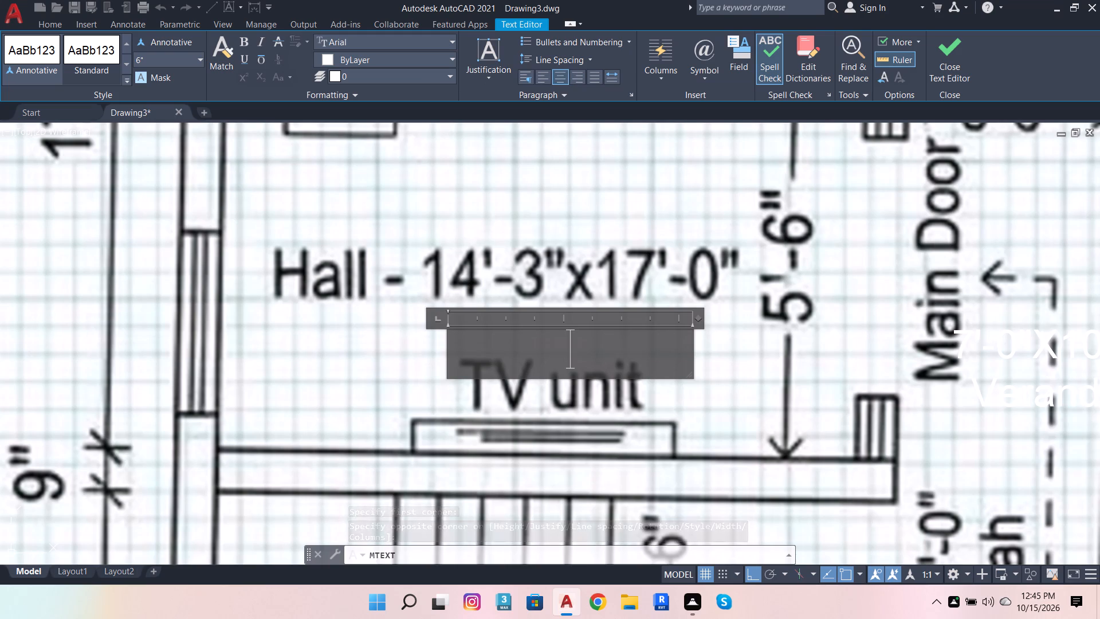
text(TV)
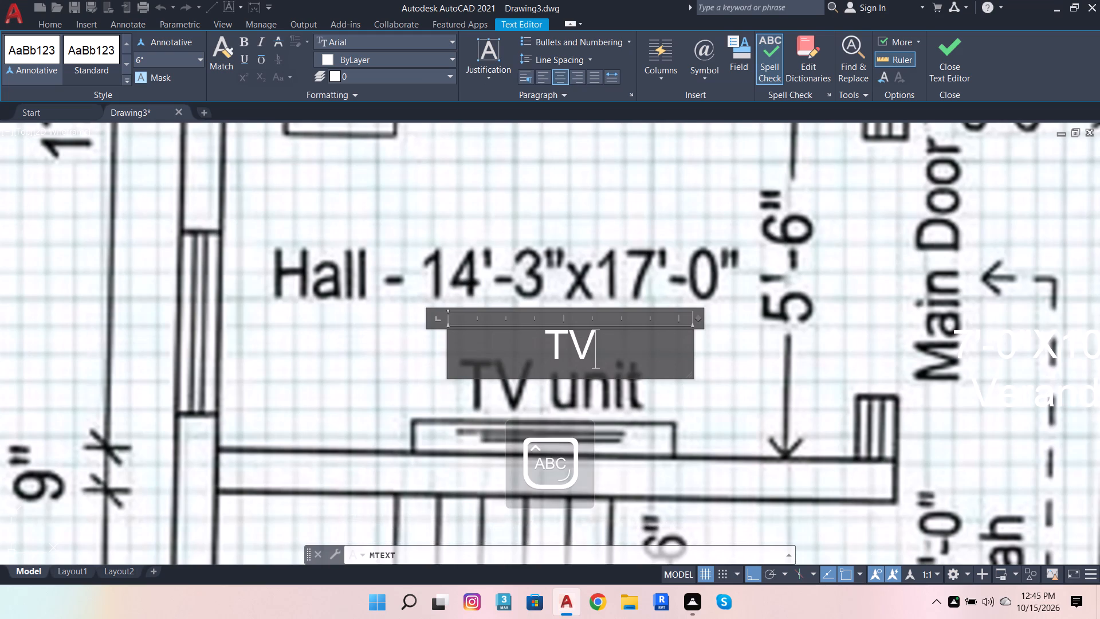
key(space)
text(uni)
key(t)
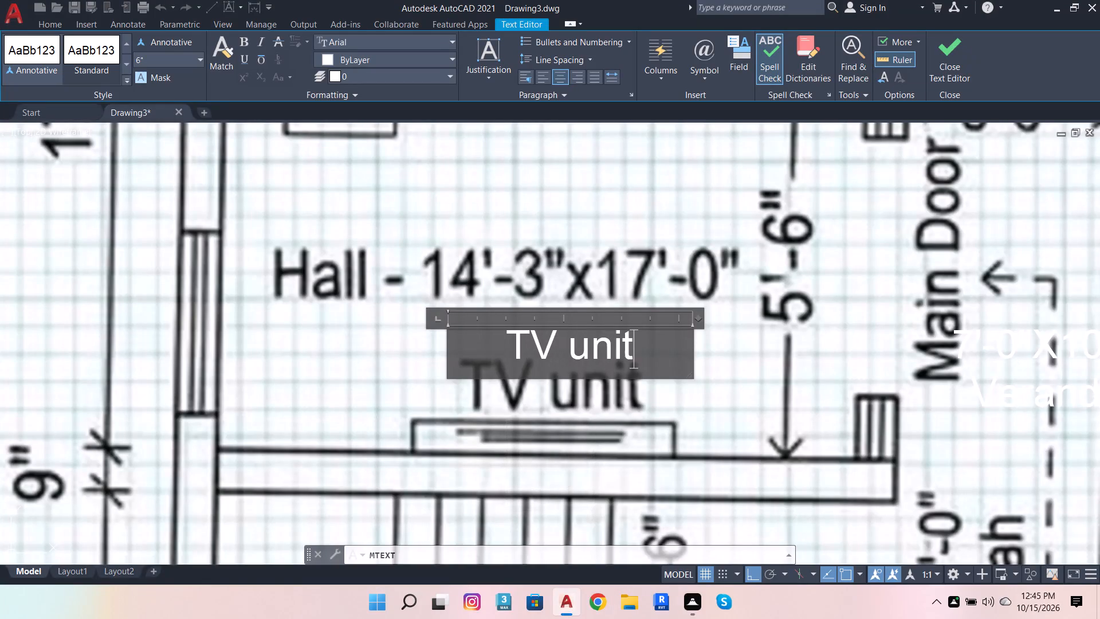
click(702, 401)
Add a centred multiline text reading Hall - 14'-3" X 17'-0" just above the reference's Hall label.
scroll(701, 451, down, 1)
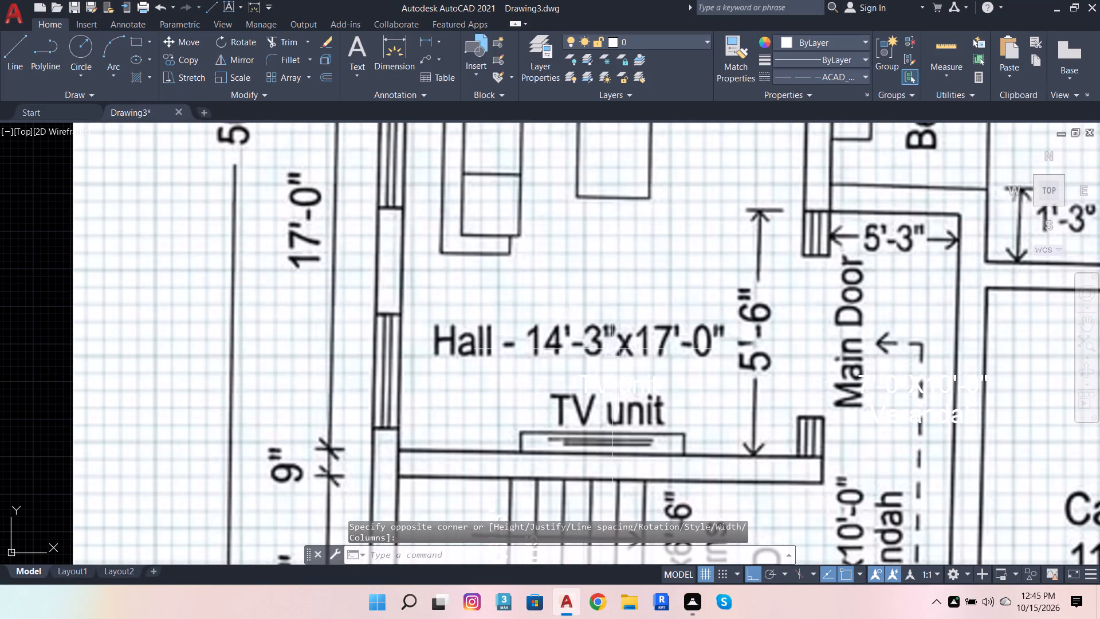
click(351, 45)
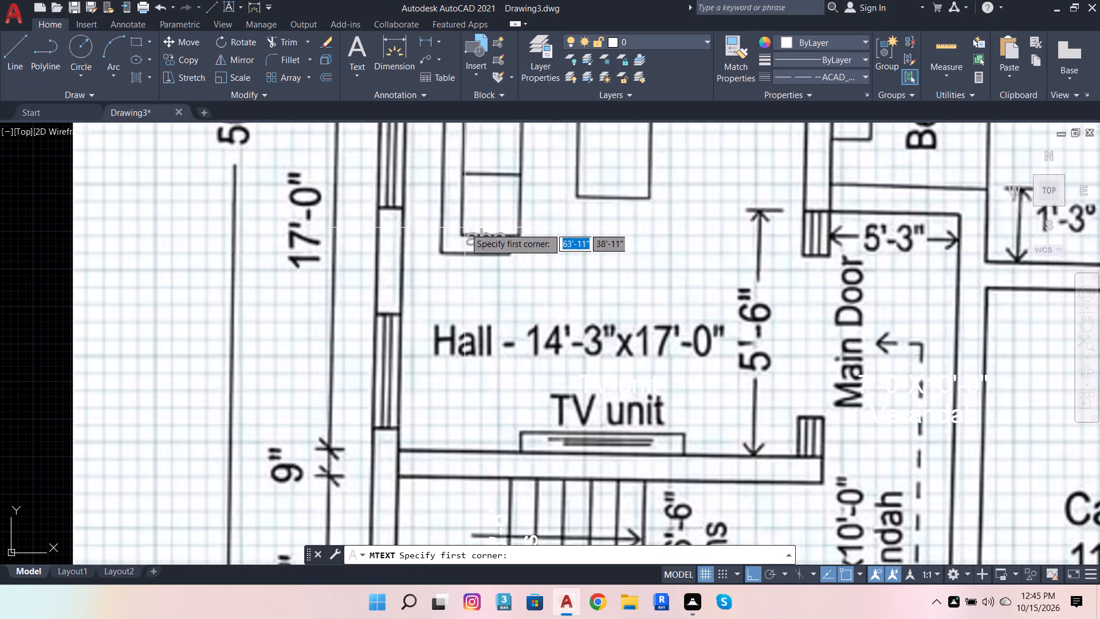
click(439, 266)
click(708, 295)
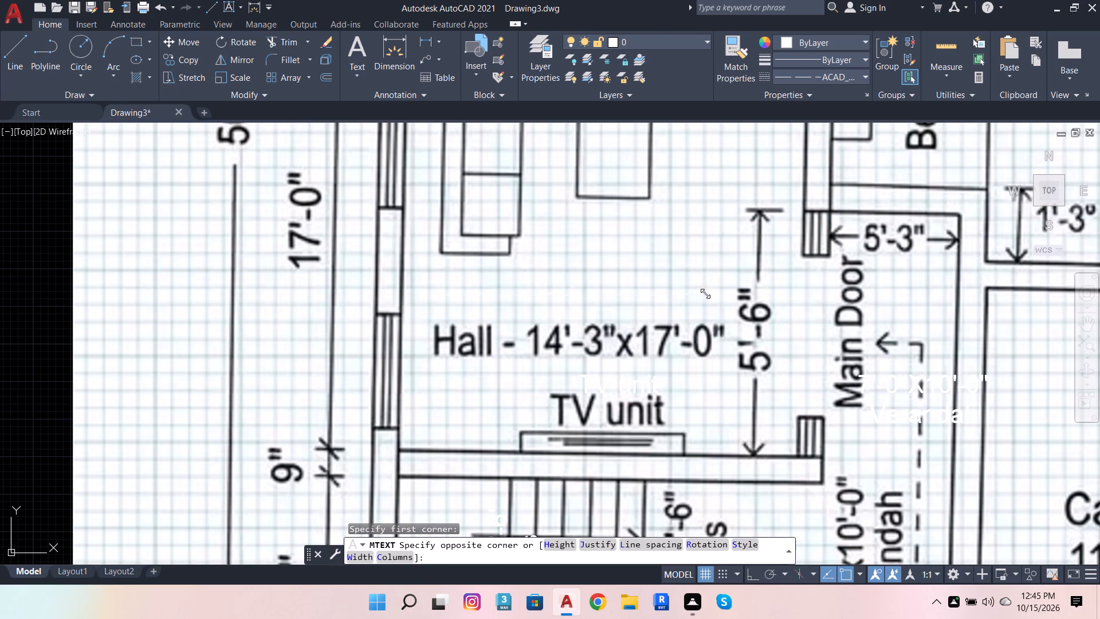
click(561, 78)
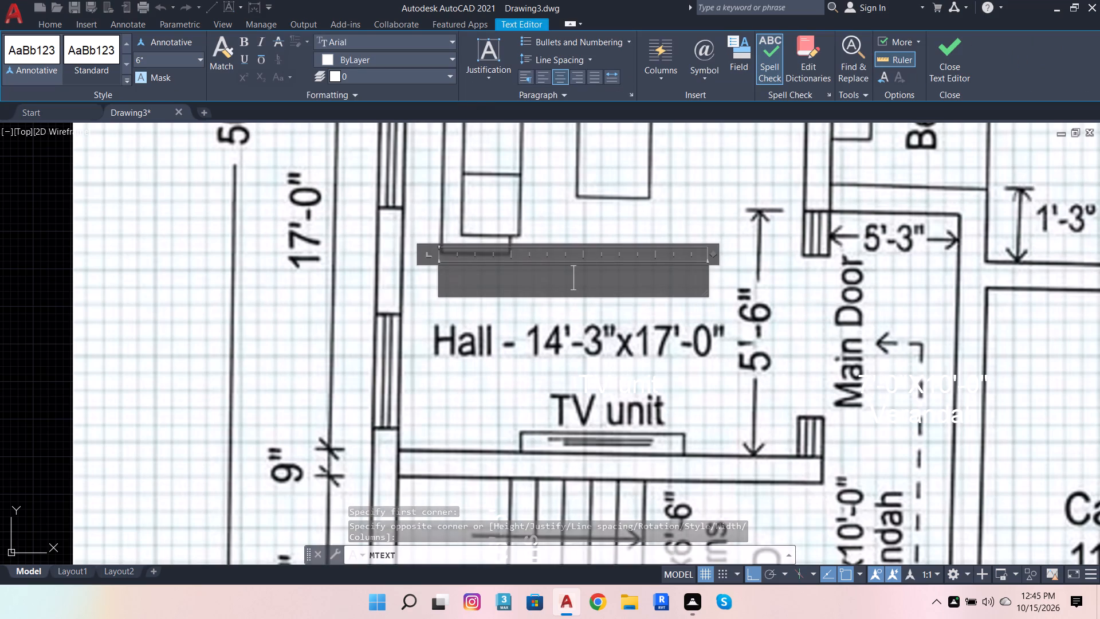
key(h)
key(BackSpace)
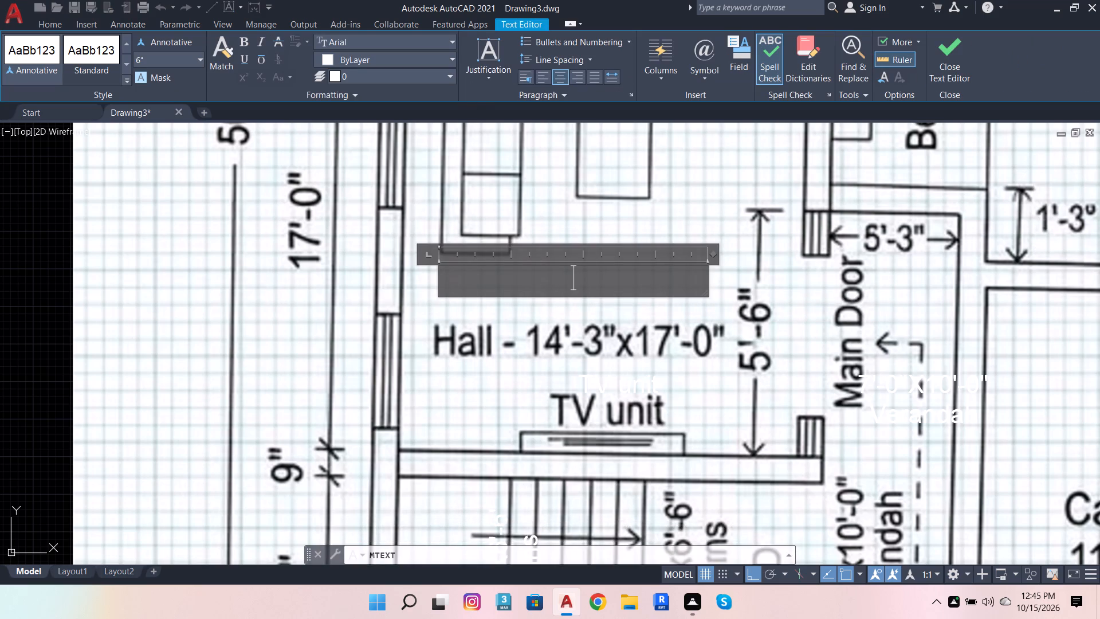
key(shift+h)
text(all)
key(space)
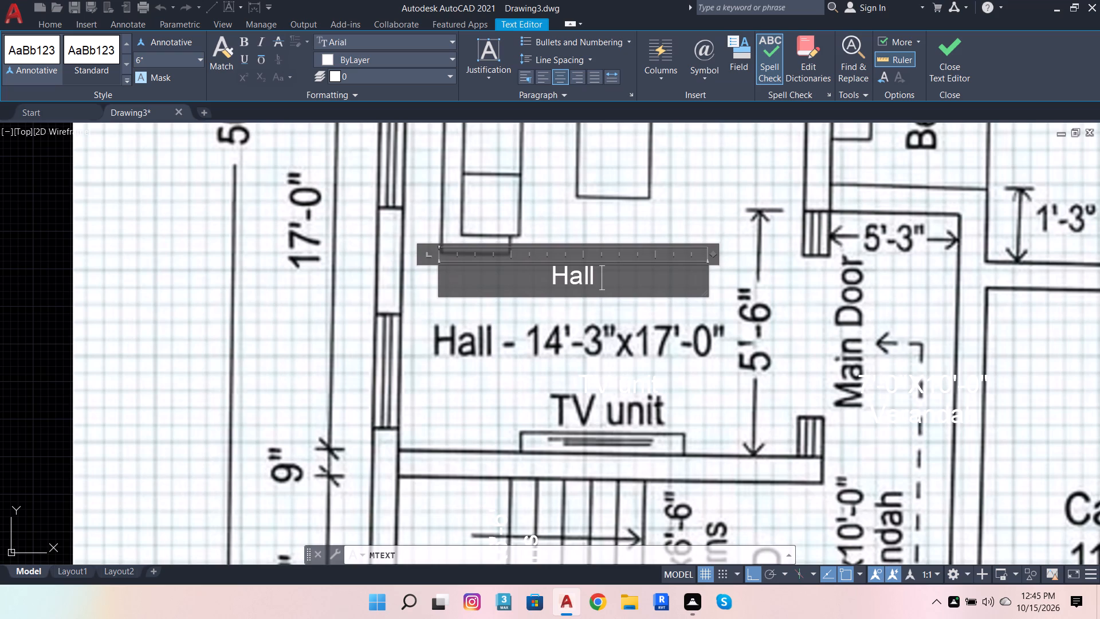
text(-)
key(space)
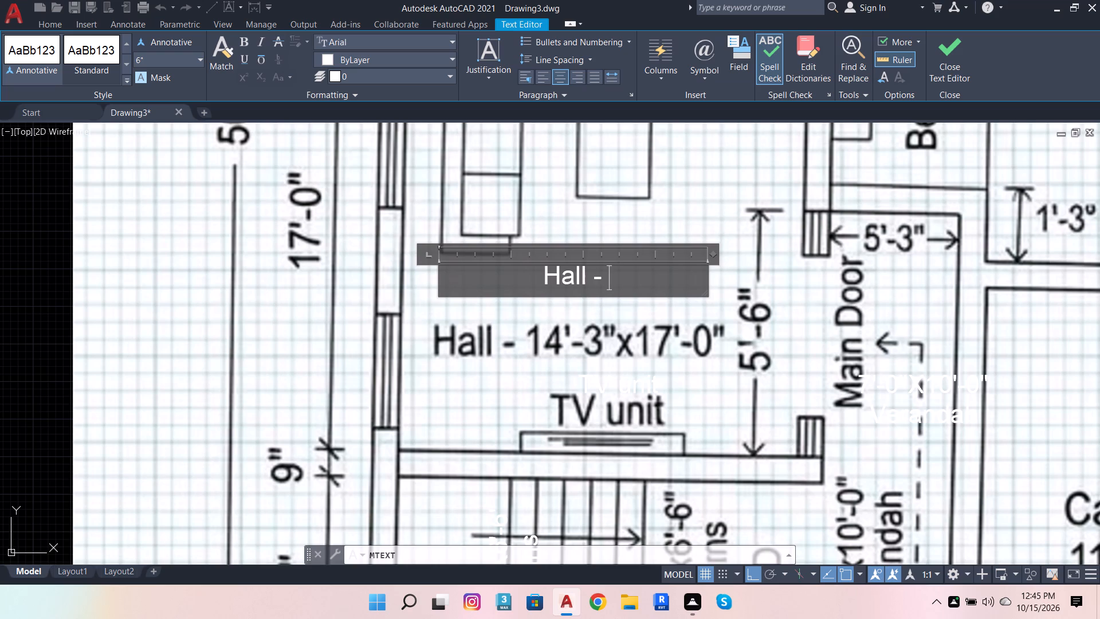
text(14')
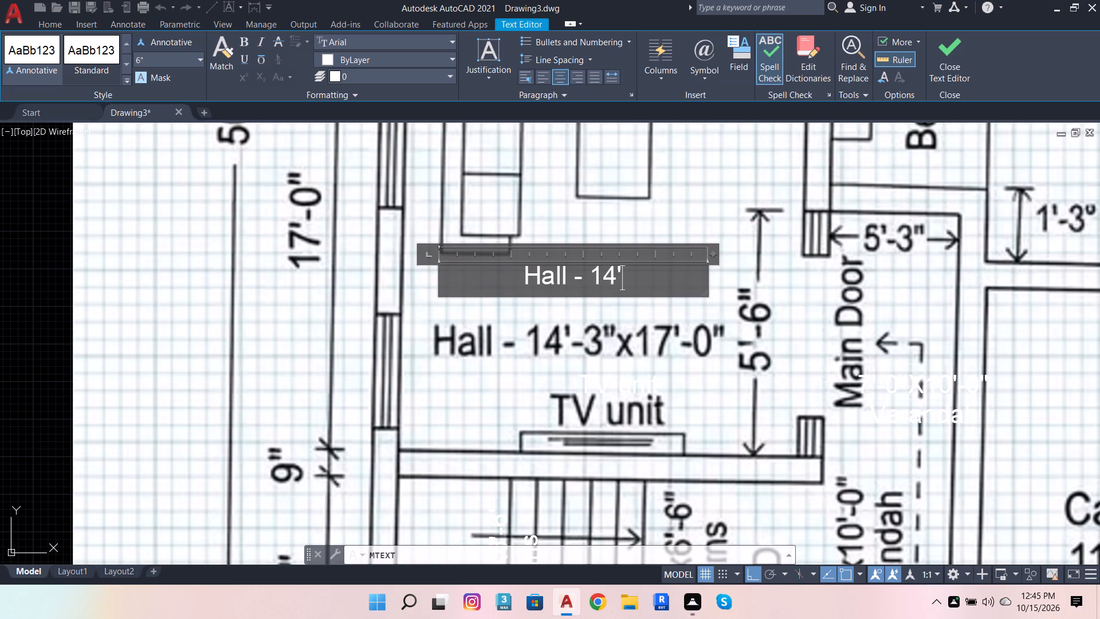
key(minus)
text(3")
key(space)
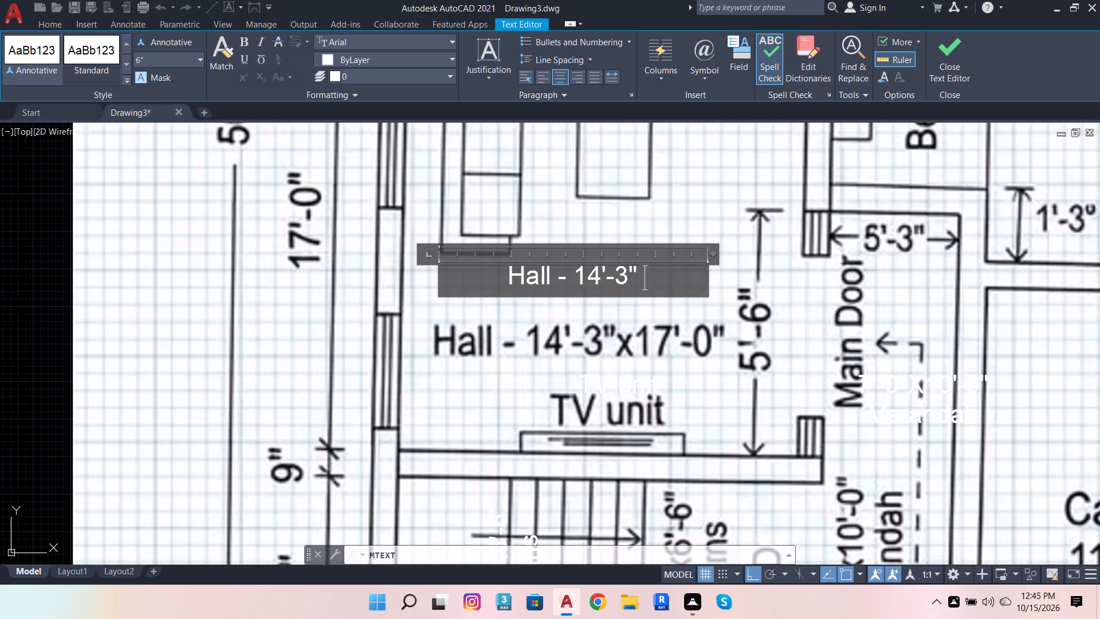
key(shift+x)
key(space)
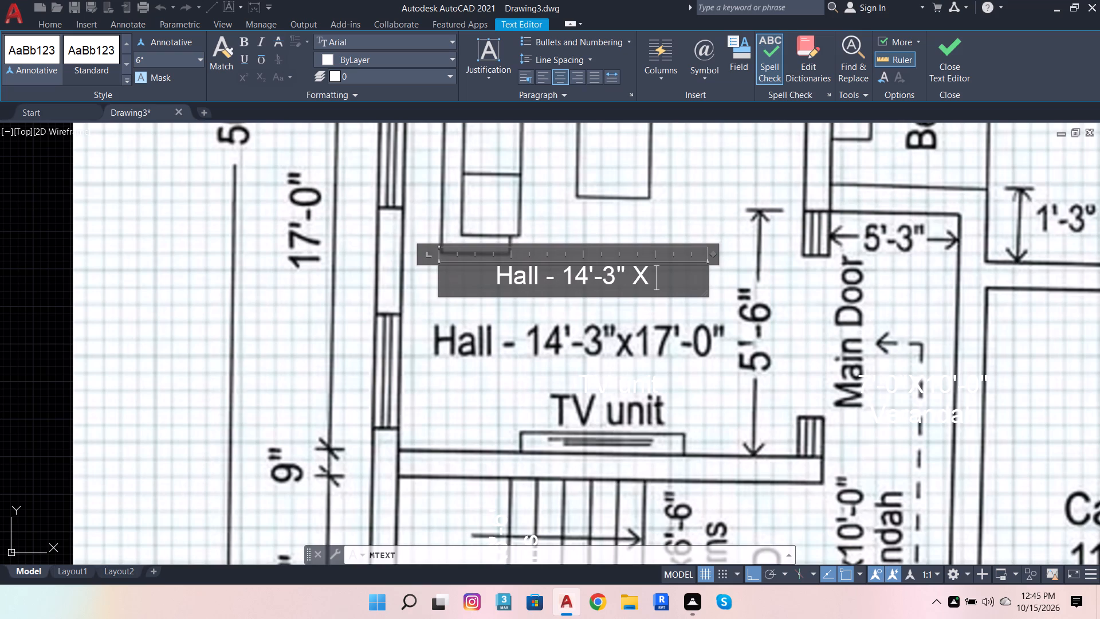
text(17')
text(-0)
key(shift+quotedbl)
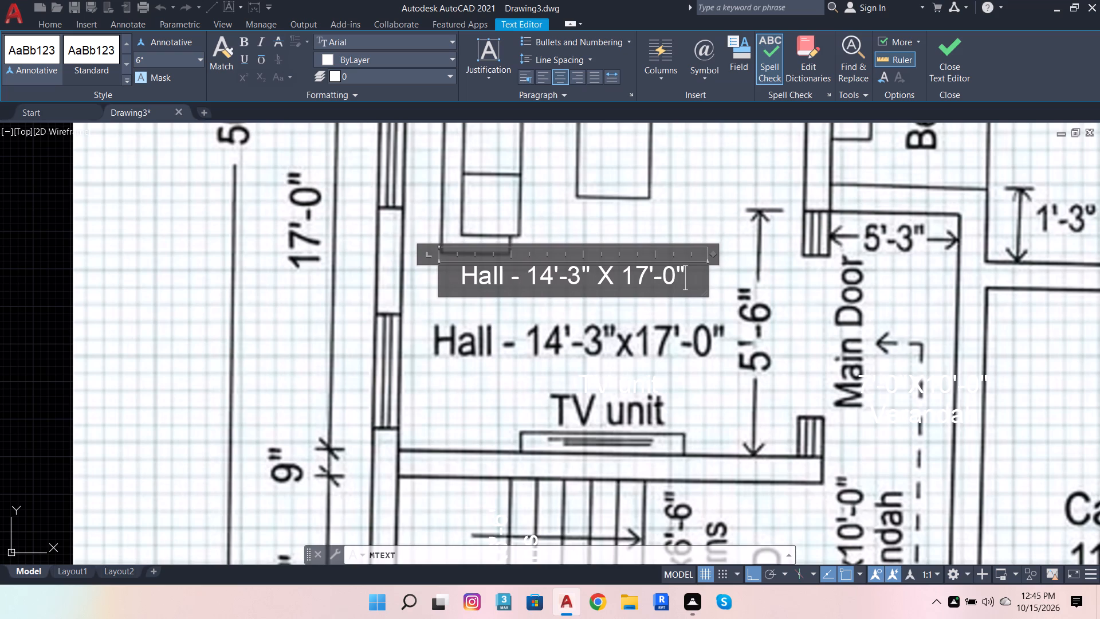
click(690, 354)
Add a centred multiline text reading Puja Room with 7'-0" X 4'-0" on the second line, just above the reference's Puja Room label.
scroll(634, 390, down, 3)
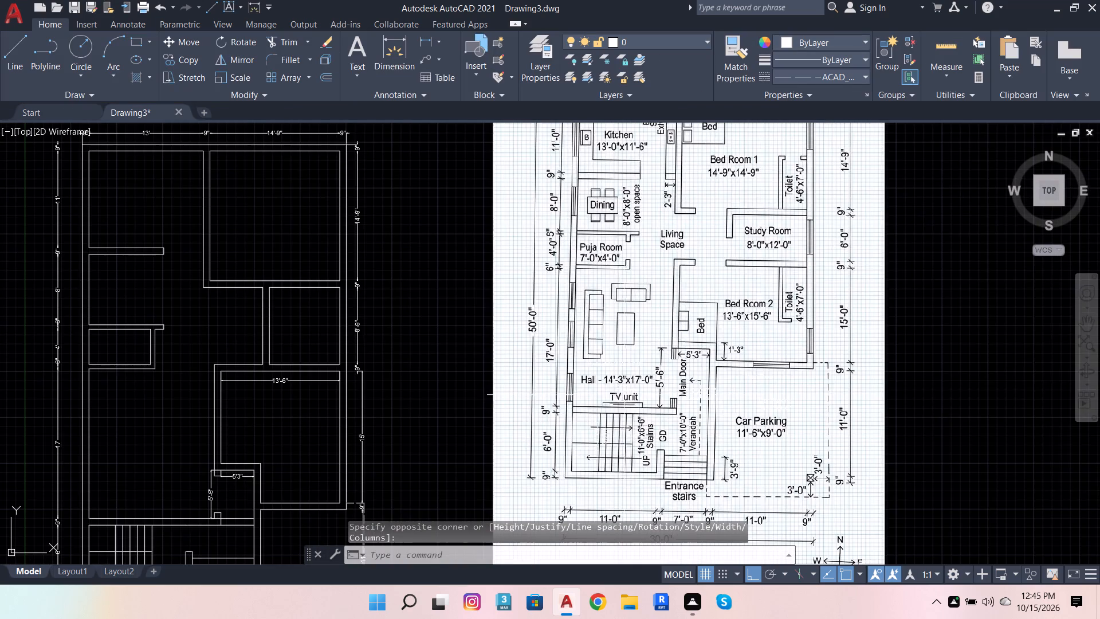
scroll(687, 204, up, 1)
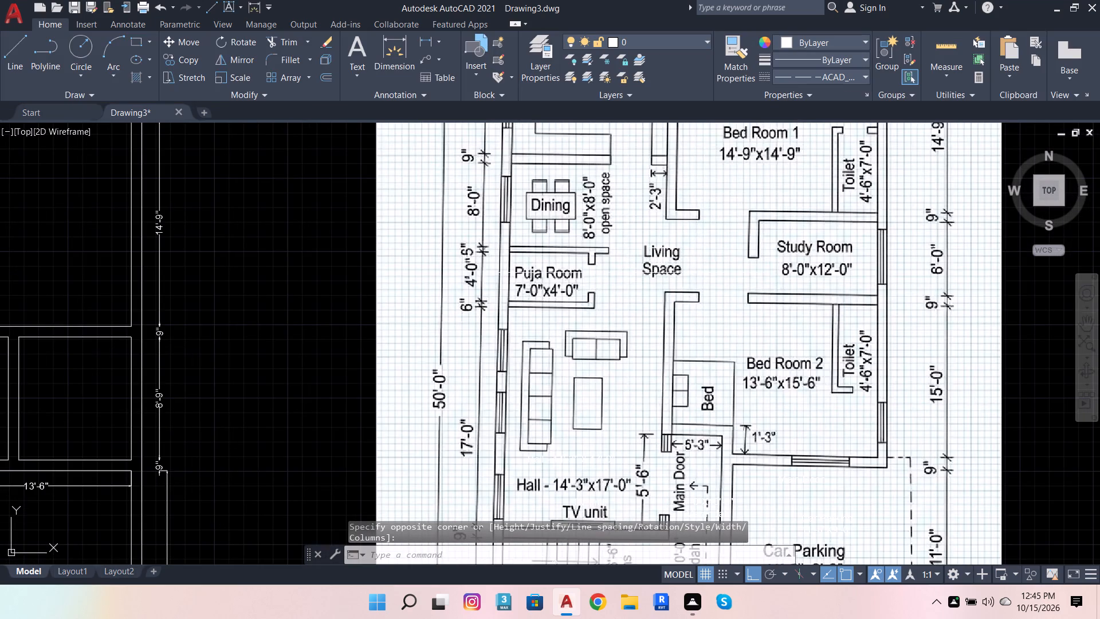
scroll(628, 273, up, 2)
click(366, 43)
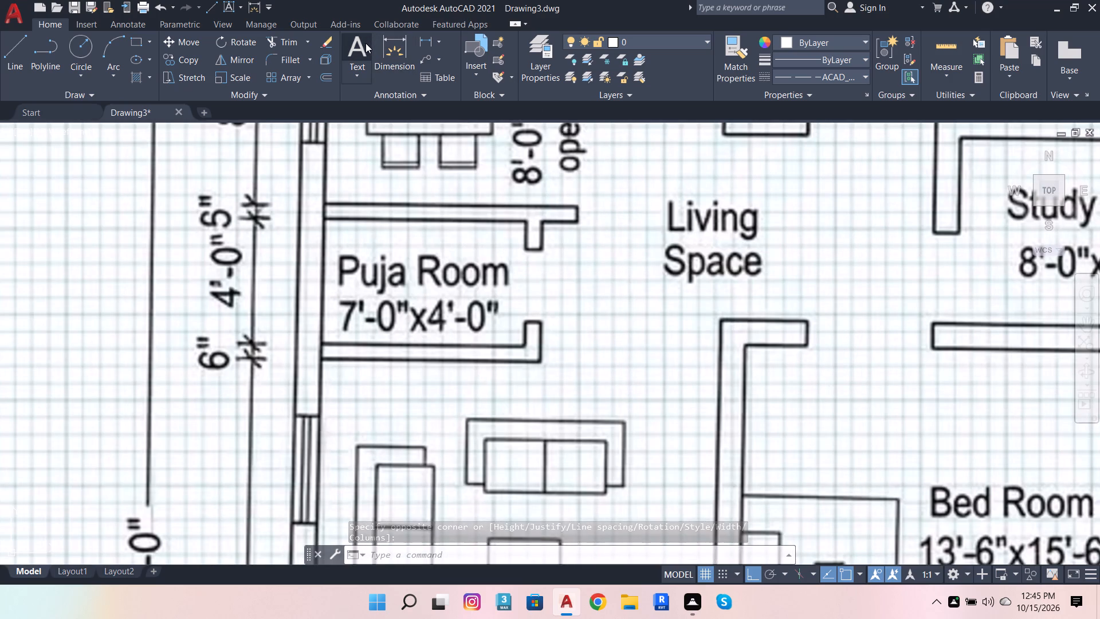
click(324, 160)
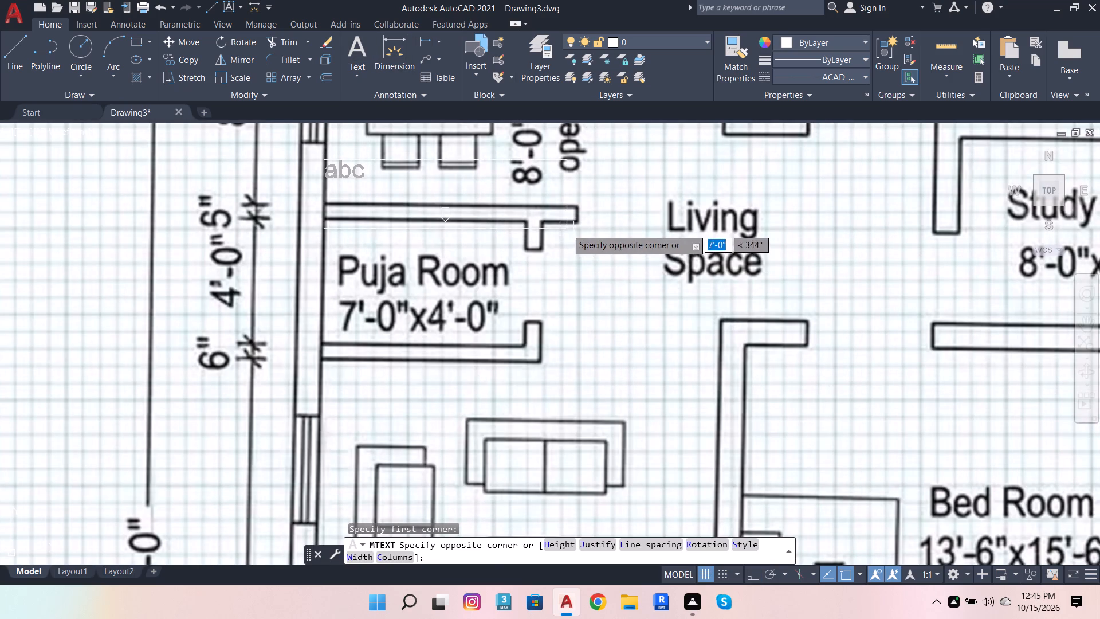
click(566, 229)
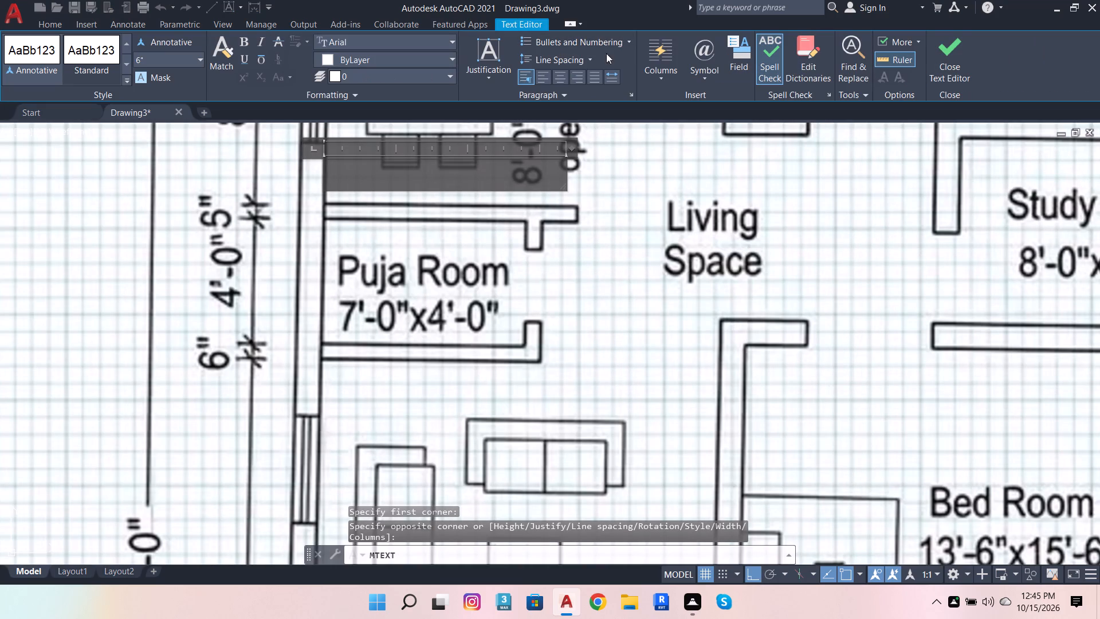
click(561, 76)
click(426, 183)
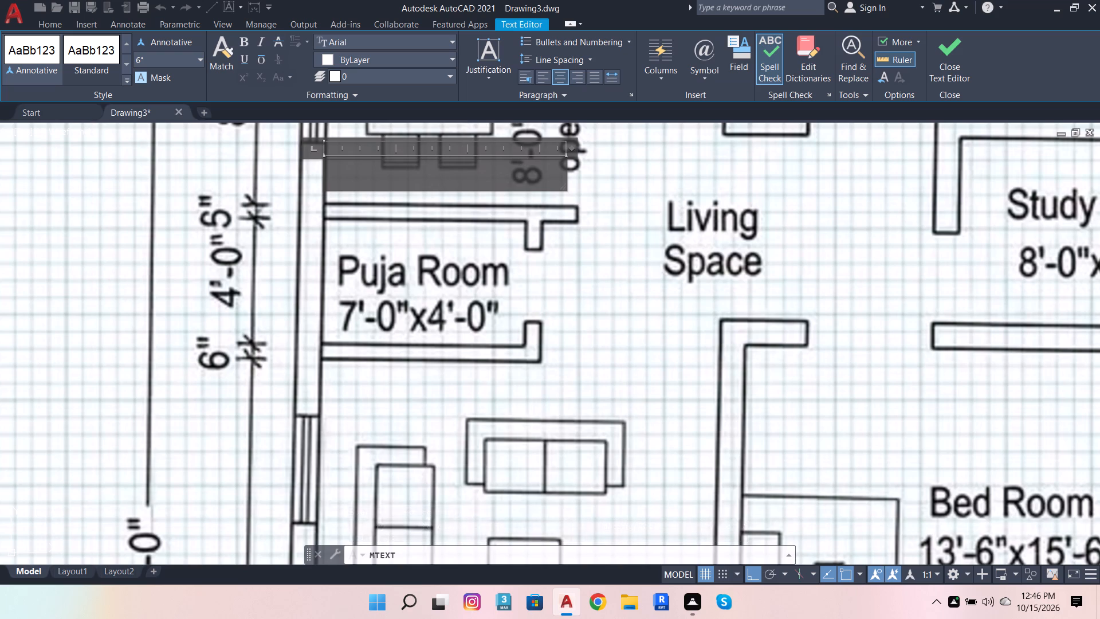
text(Puja)
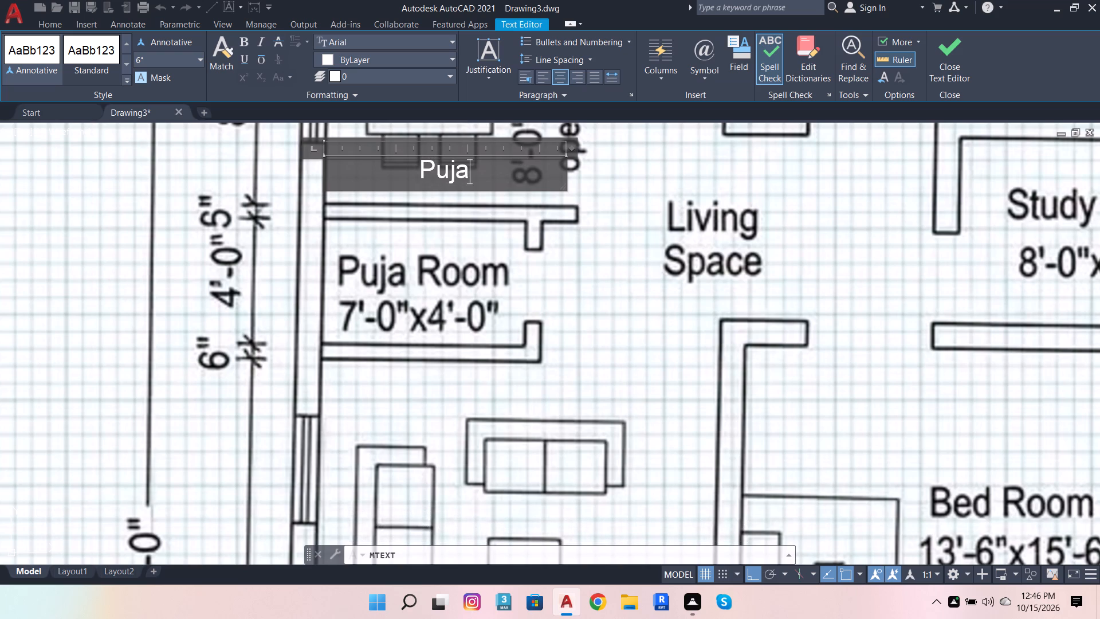
key(space)
text(Rom)
key(BackSpace)
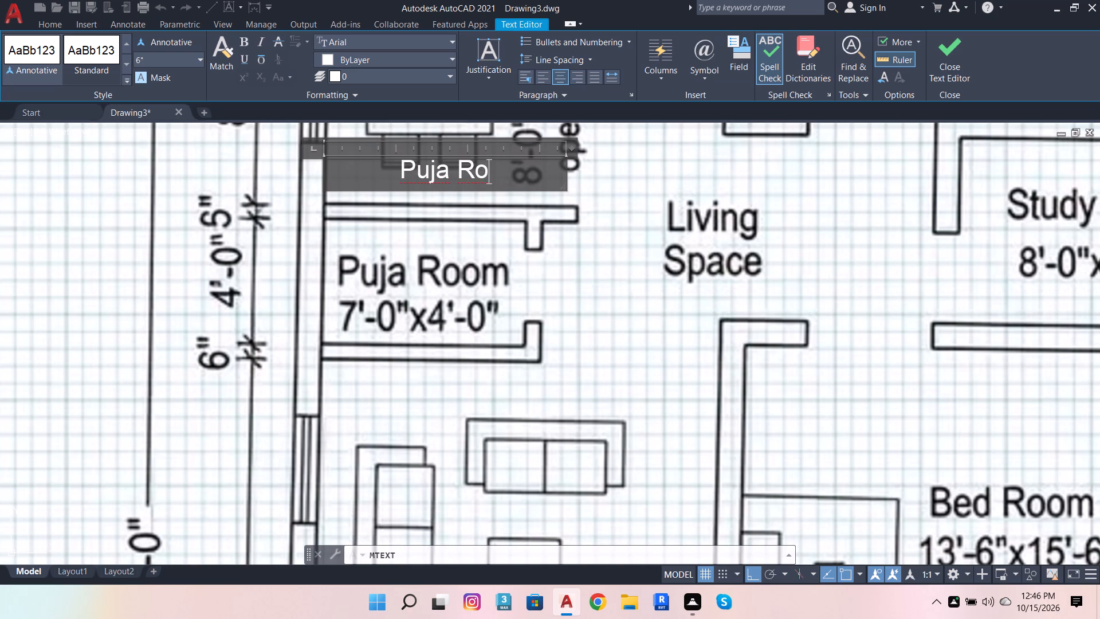
text(om)
key(Return)
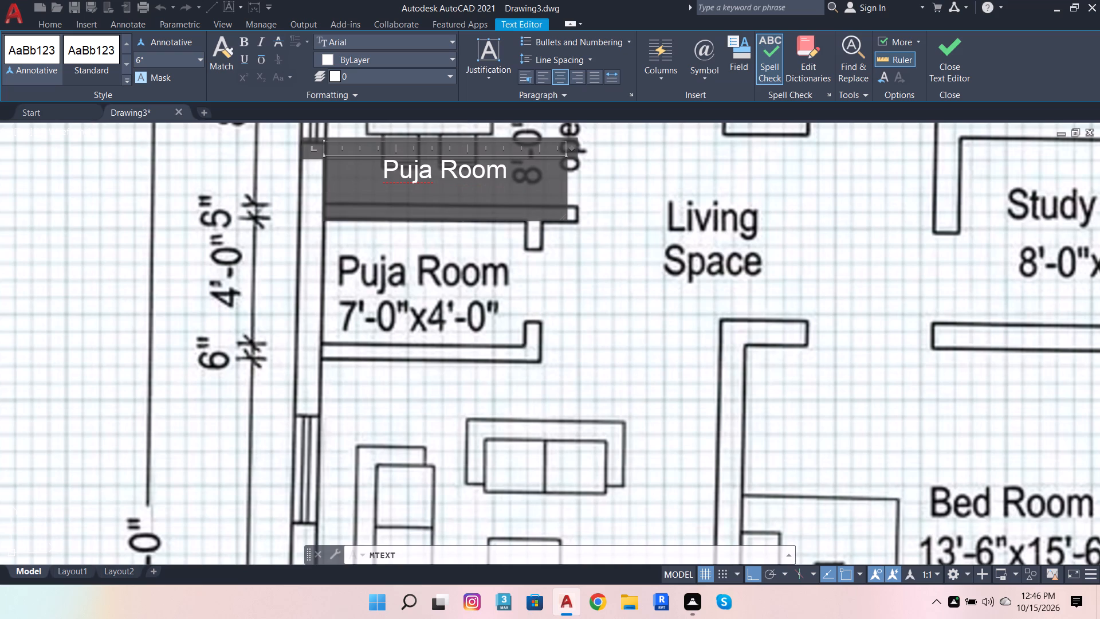
key(7)
key(apostrophe)
key(minus)
key(0)
key(shift+quotedbl)
key(space)
key(shift+x)
key(space)
text(4')
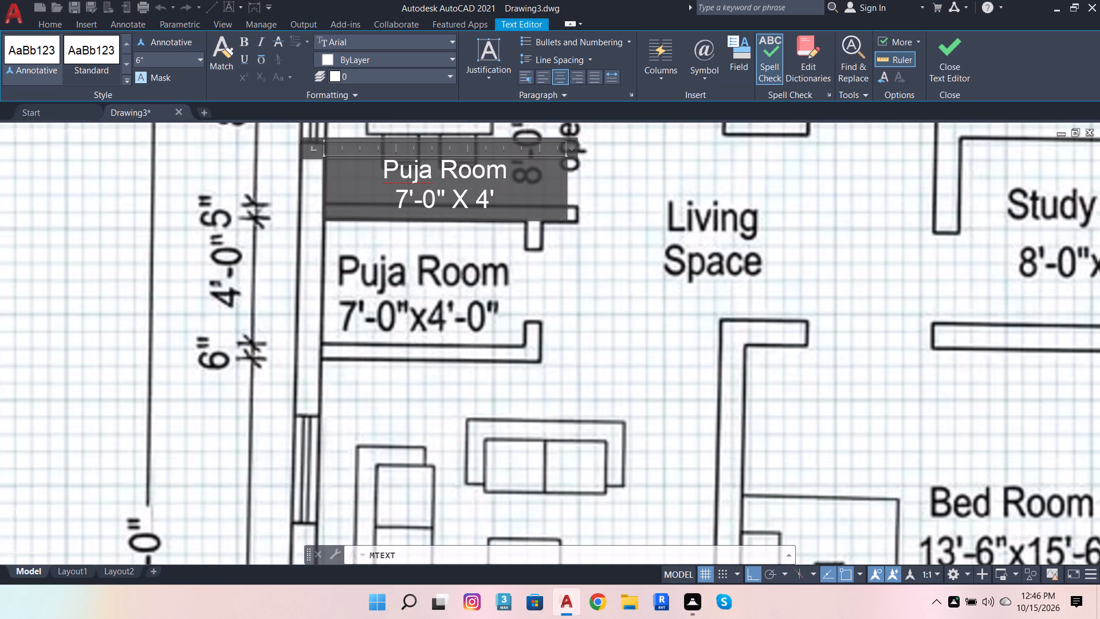
key(minus)
text(0")
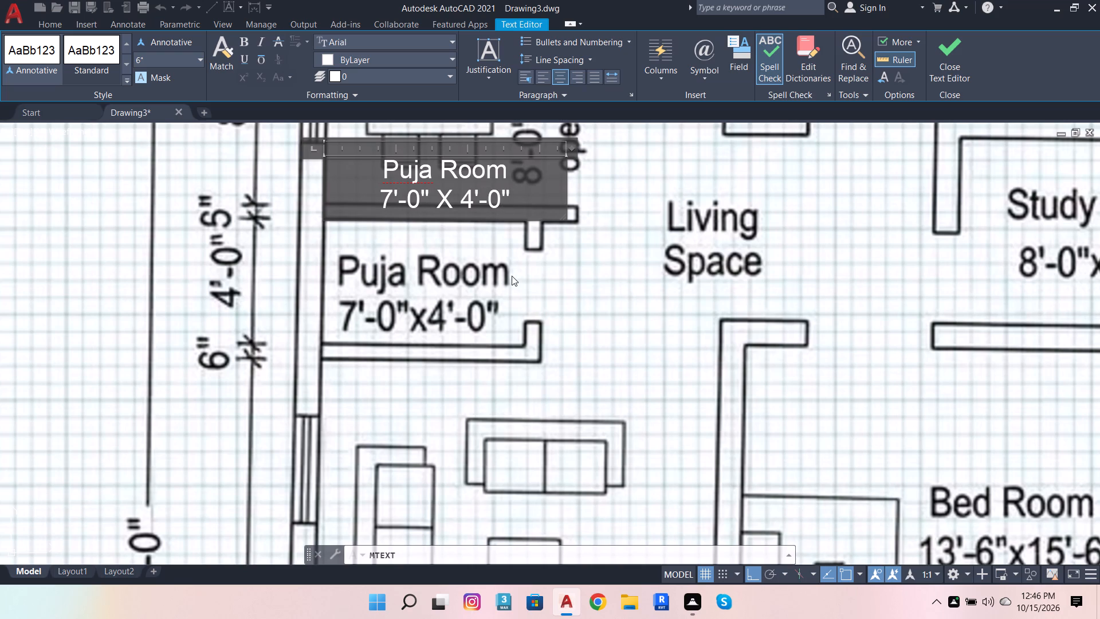
click(512, 276)
Add a centred multiline text reading Living with Space on the second line, just above the reference's Living Space label.
scroll(488, 295, down, 1)
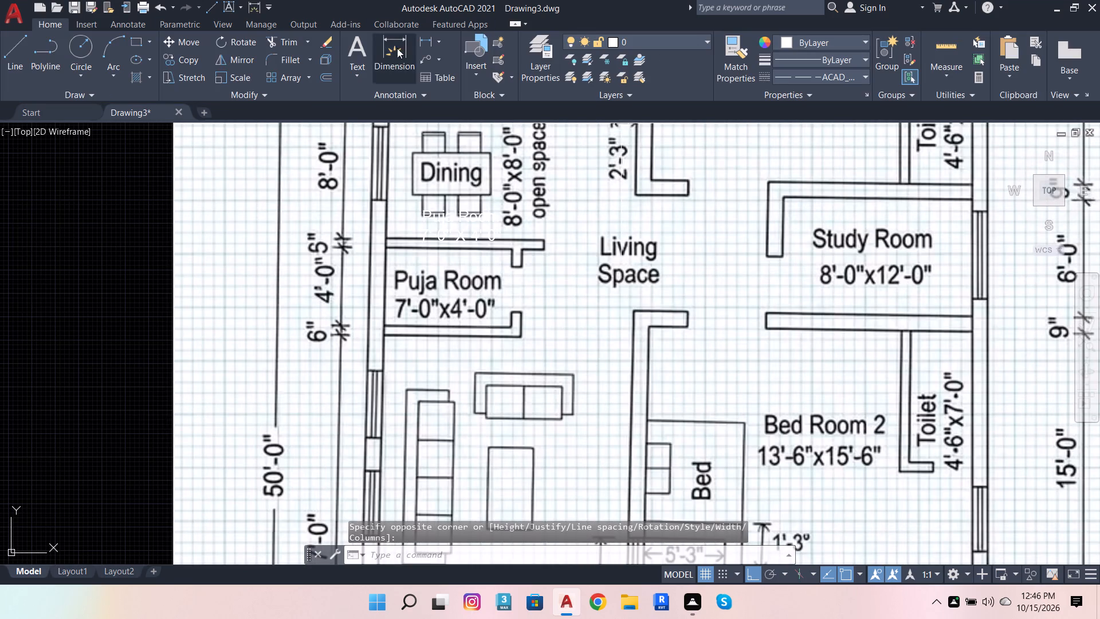
click(357, 44)
scroll(628, 183, up, 1)
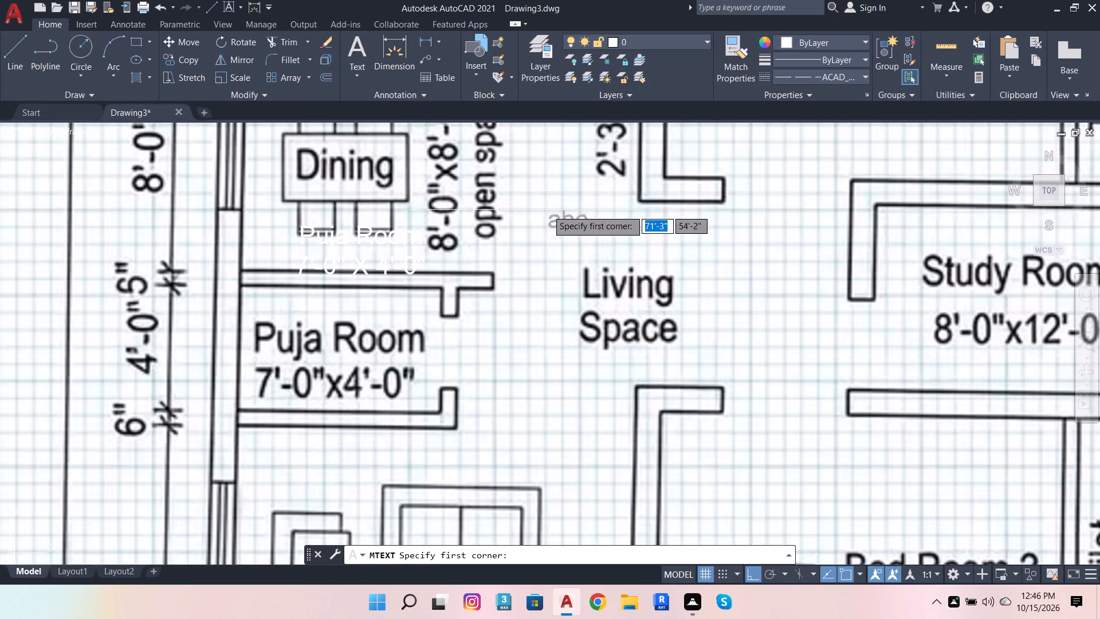
click(560, 194)
click(731, 241)
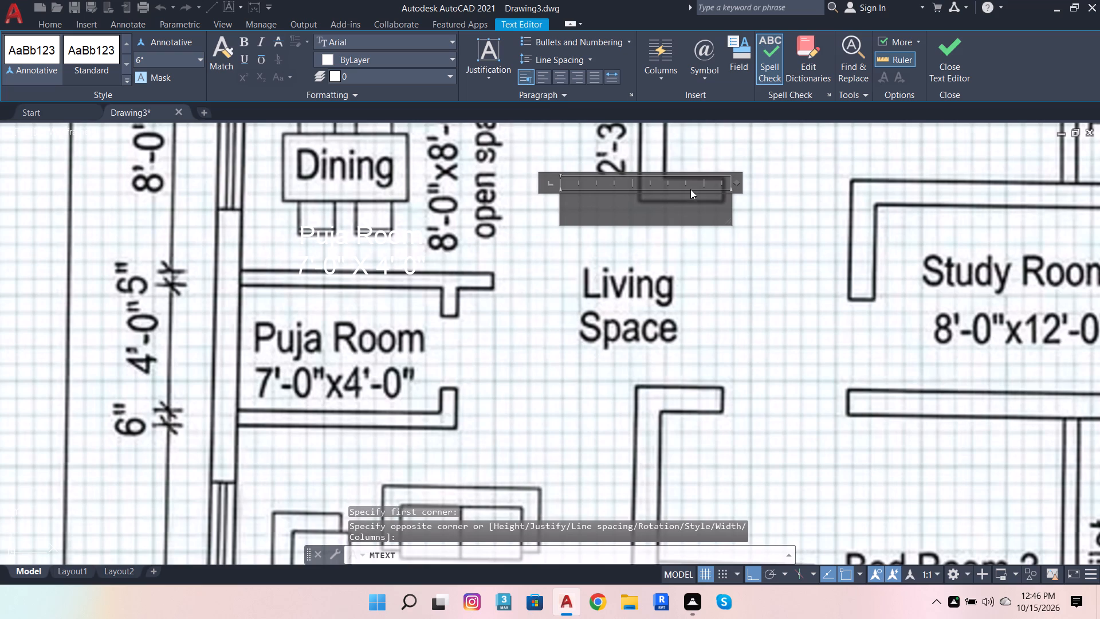
click(560, 78)
click(651, 214)
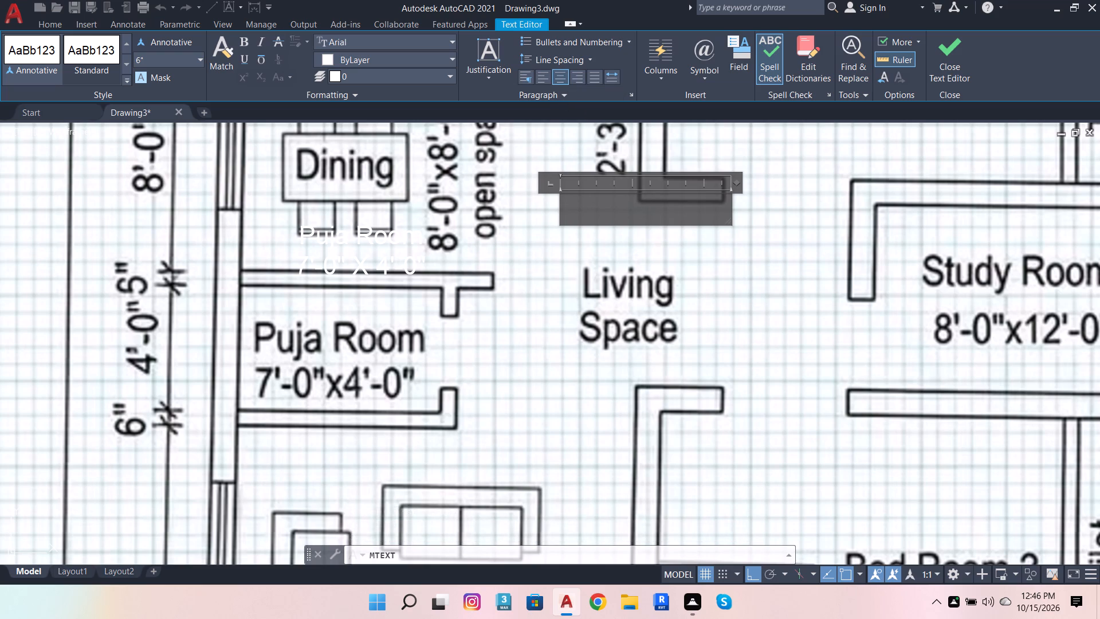
key(shift+l)
text(iving)
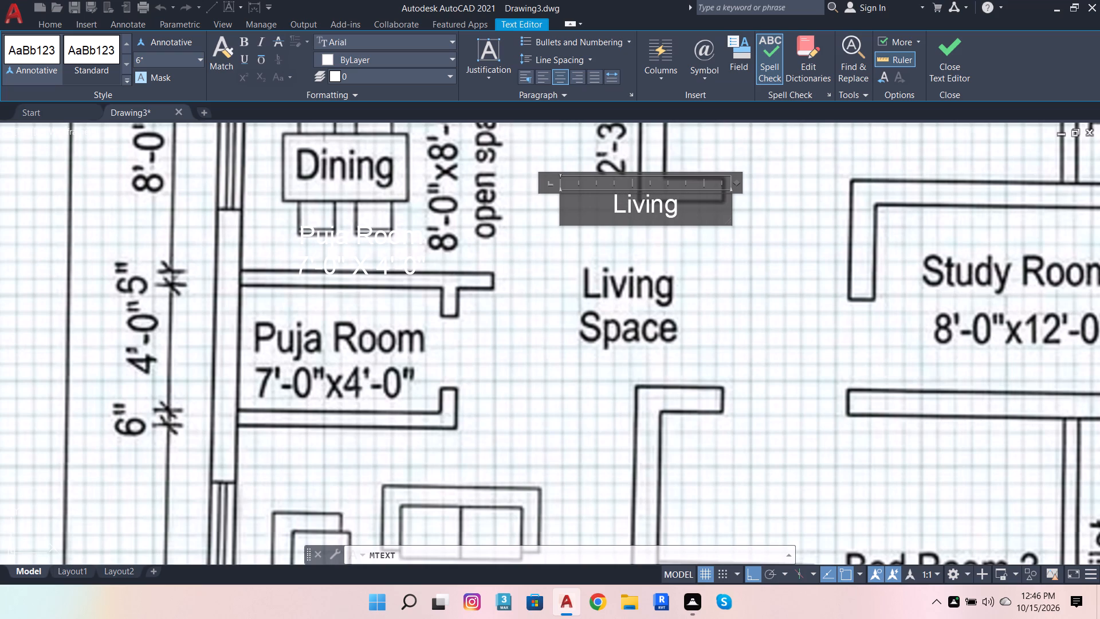
key(Return)
key(shift+s)
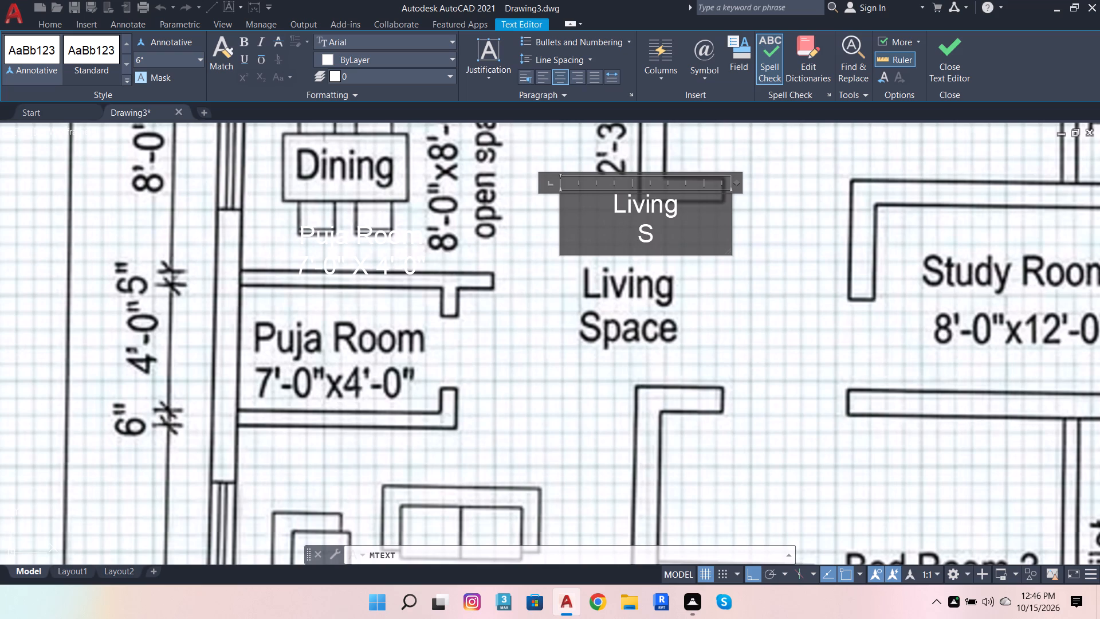
key(p)
text(ace)
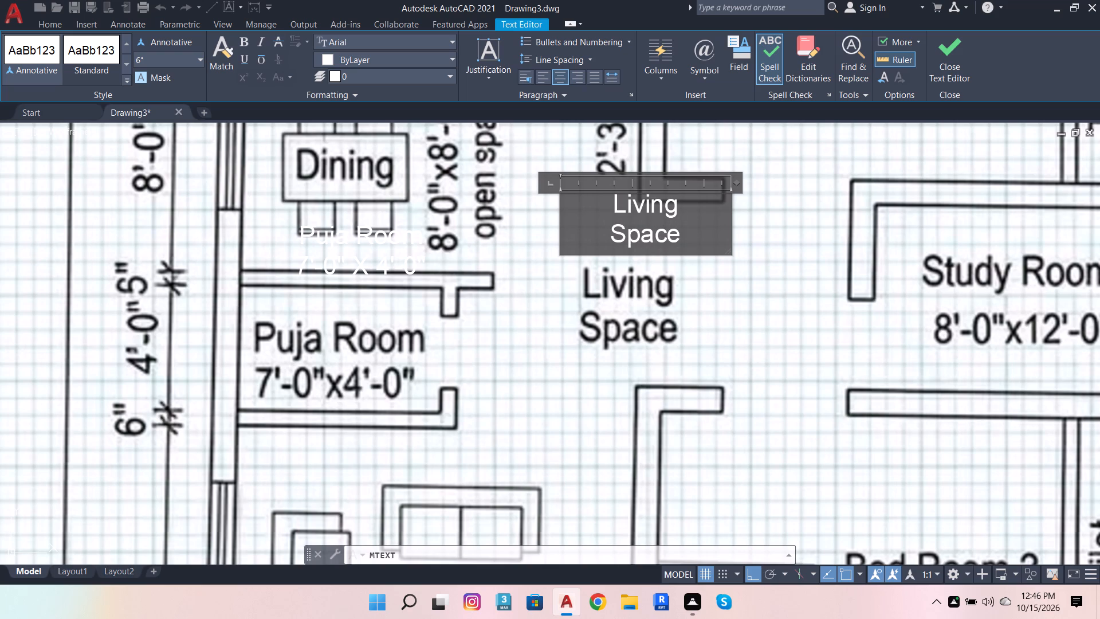
click(712, 297)
Add a centred multiline text reading 8'-0" X 8'-0" with open space on the second line, above the new Living Space text.
scroll(708, 312, down, 2)
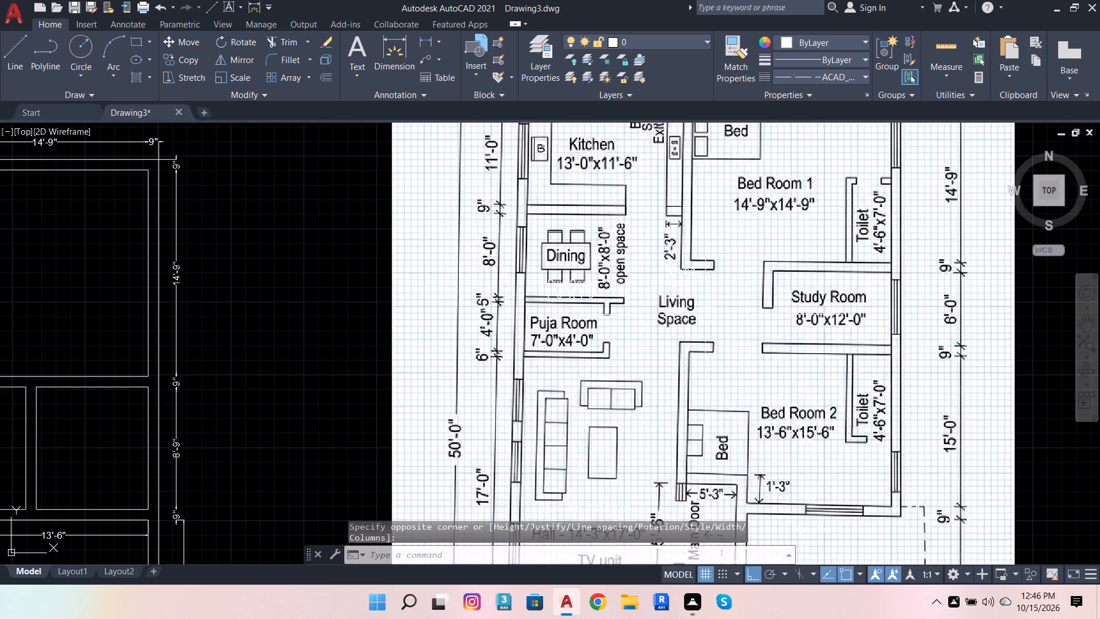
scroll(660, 275, up, 2)
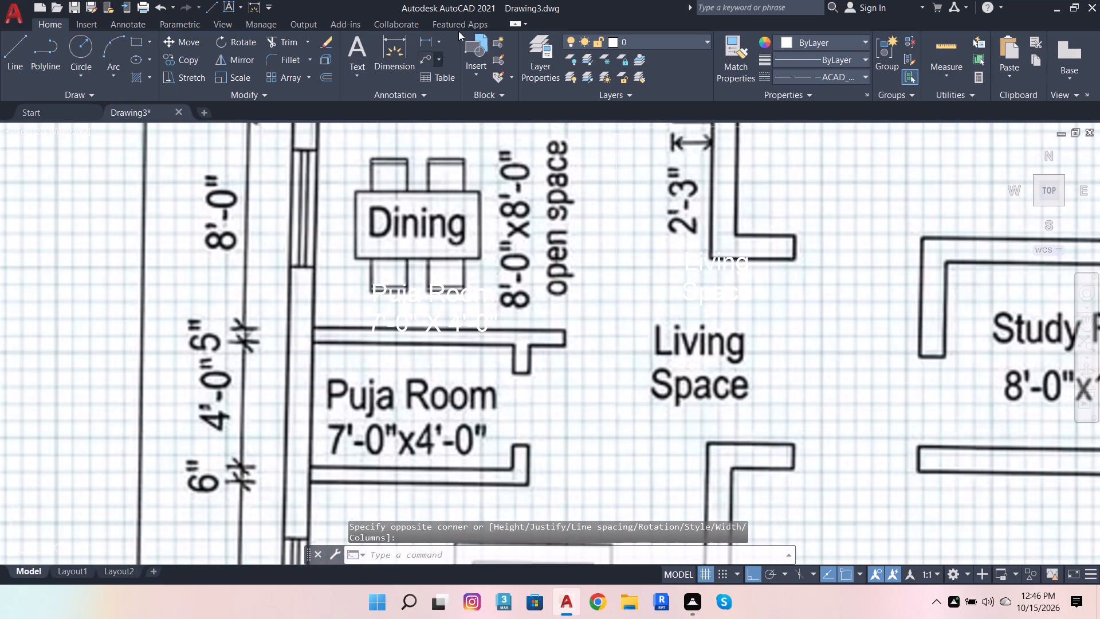
click(367, 46)
click(514, 115)
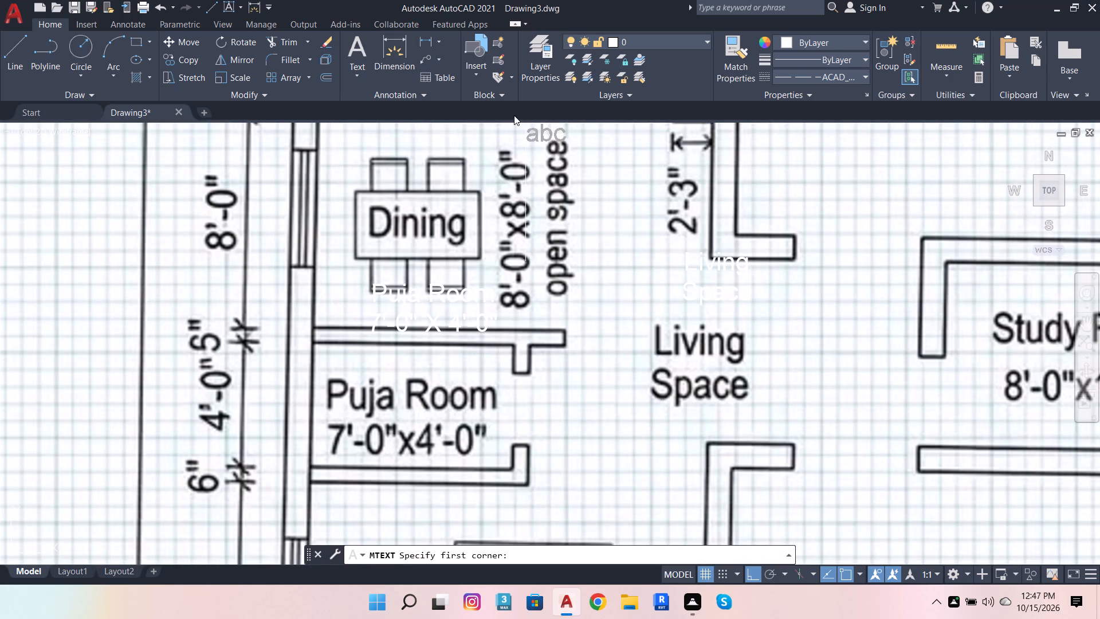
click(526, 126)
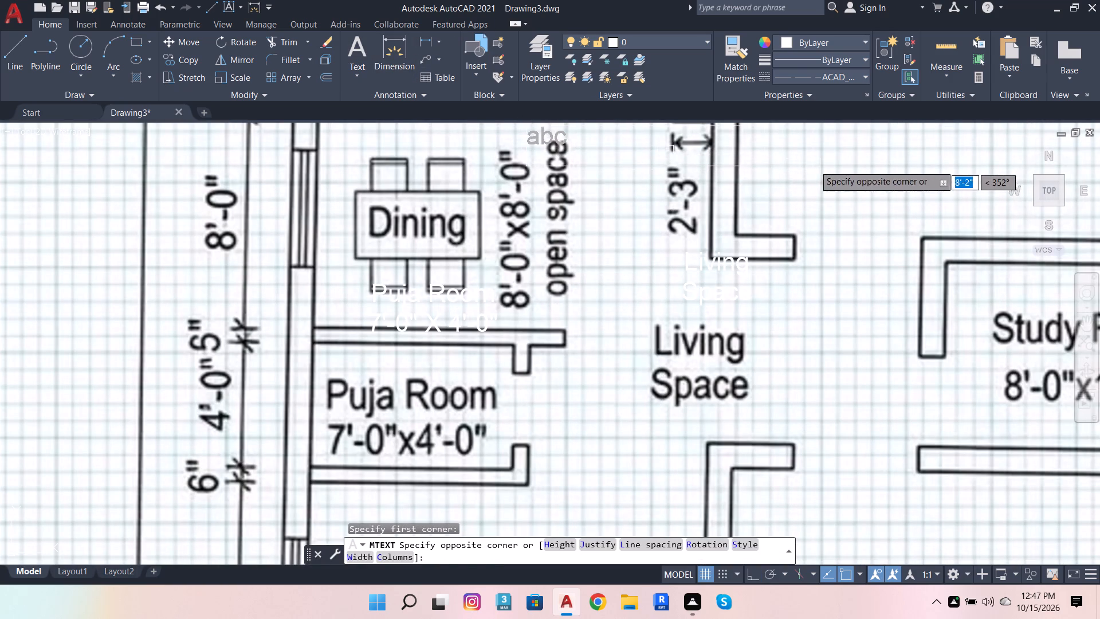
click(814, 165)
click(553, 69)
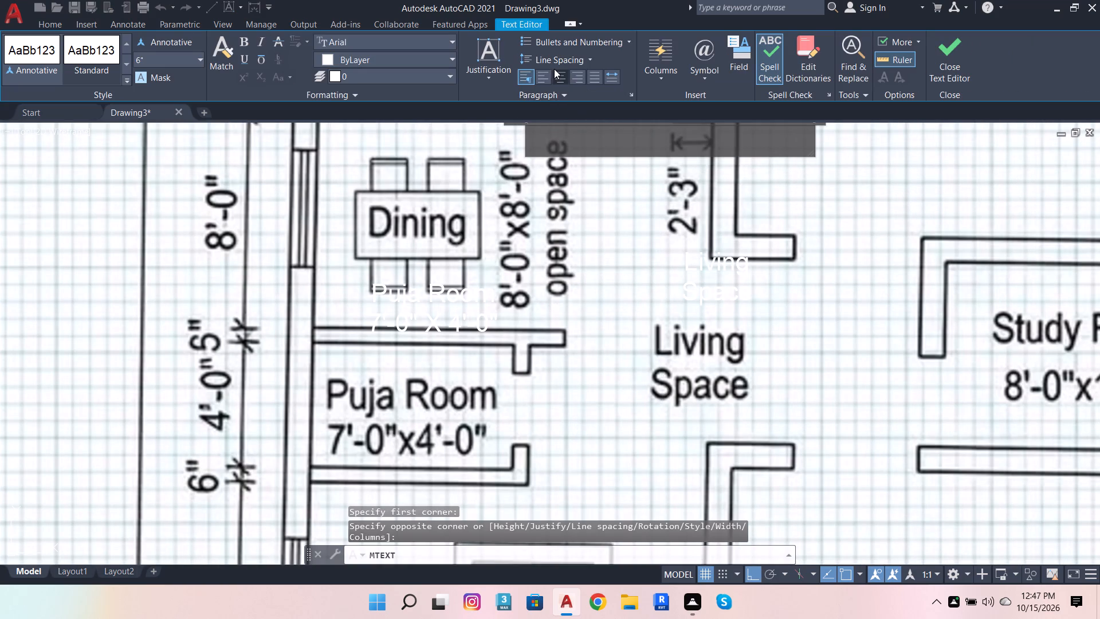
click(563, 77)
click(619, 147)
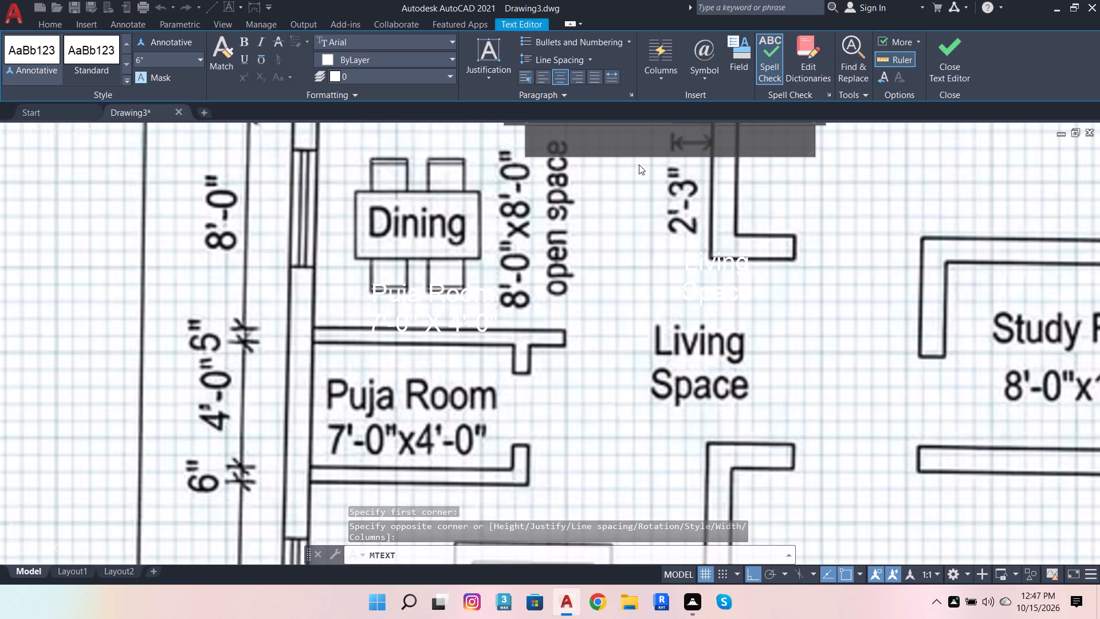
text(8'-)
text(0")
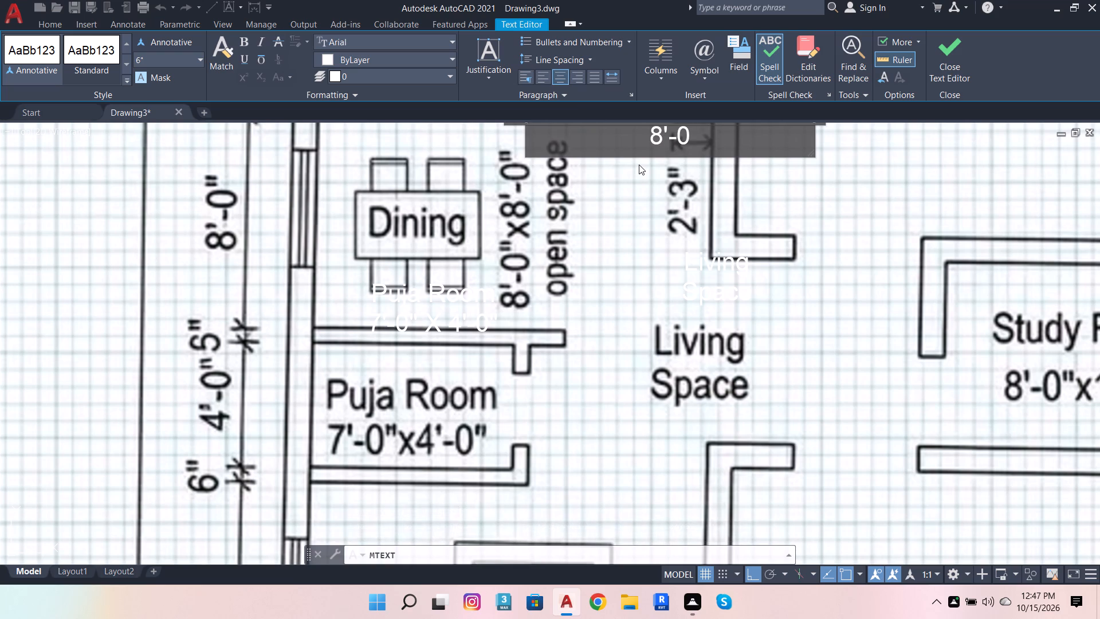
key(space)
text(X)
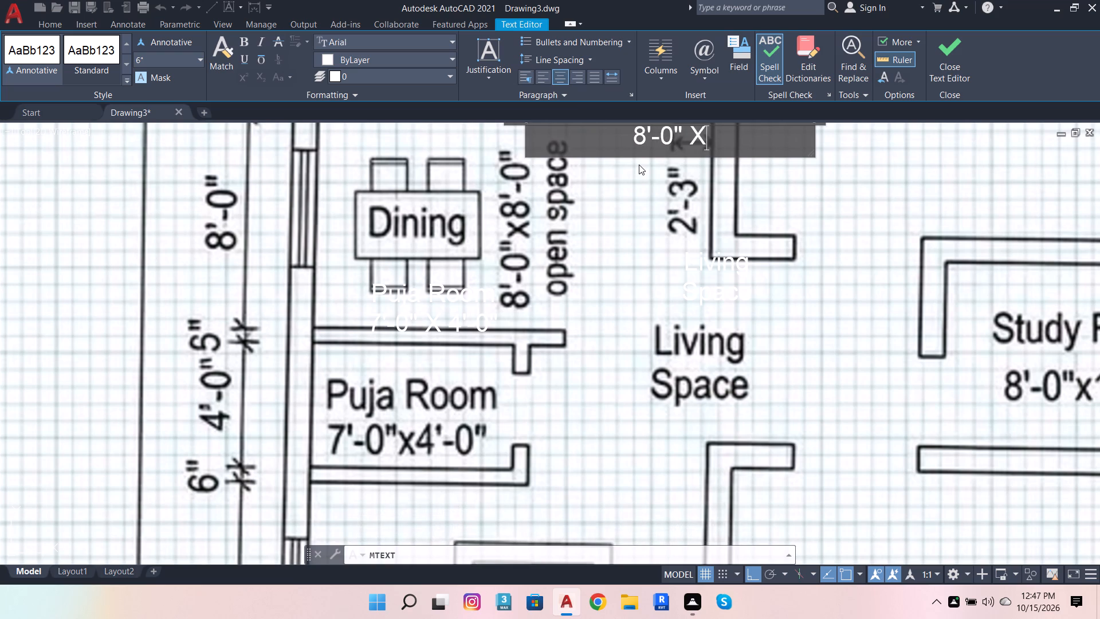
key(space)
key(8)
key(apostrophe)
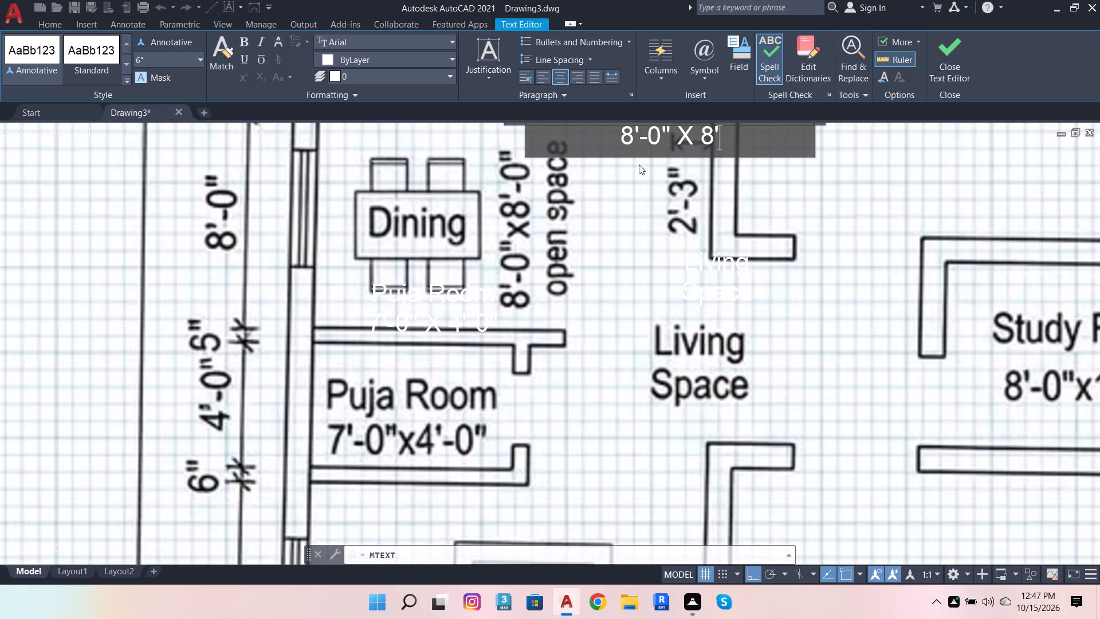
text(-0)
key(shift+quotedbl)
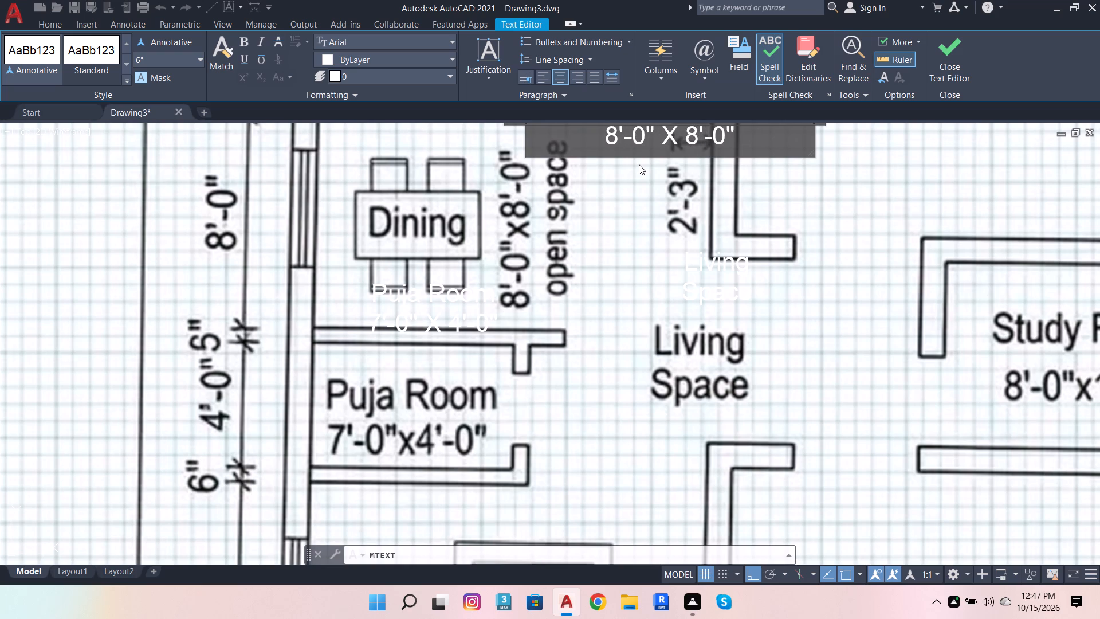
key(Return)
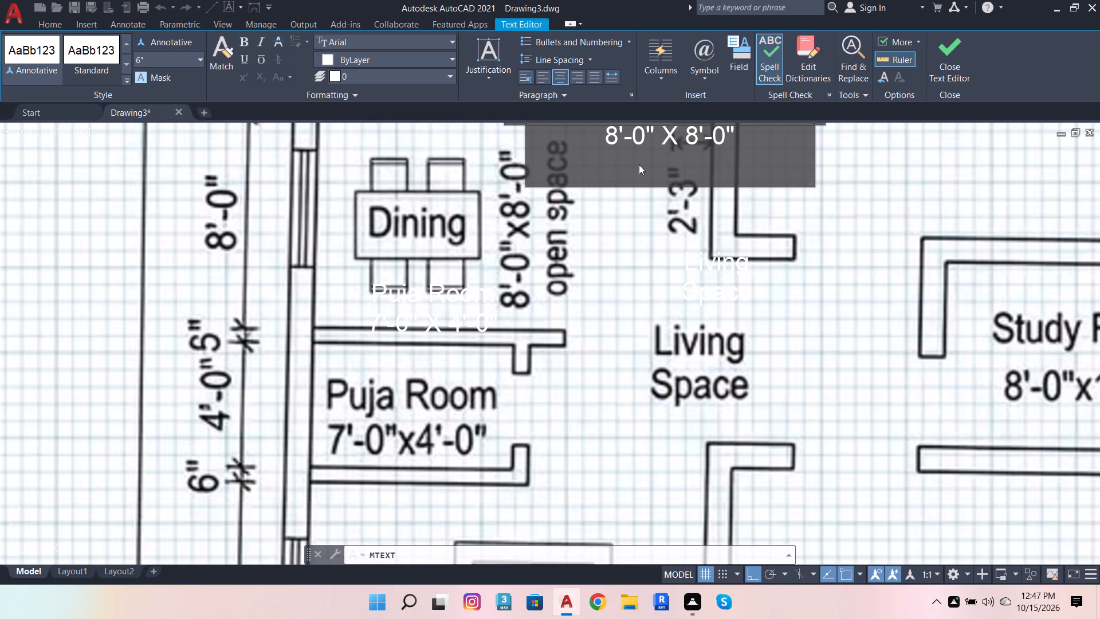
text(open spa)
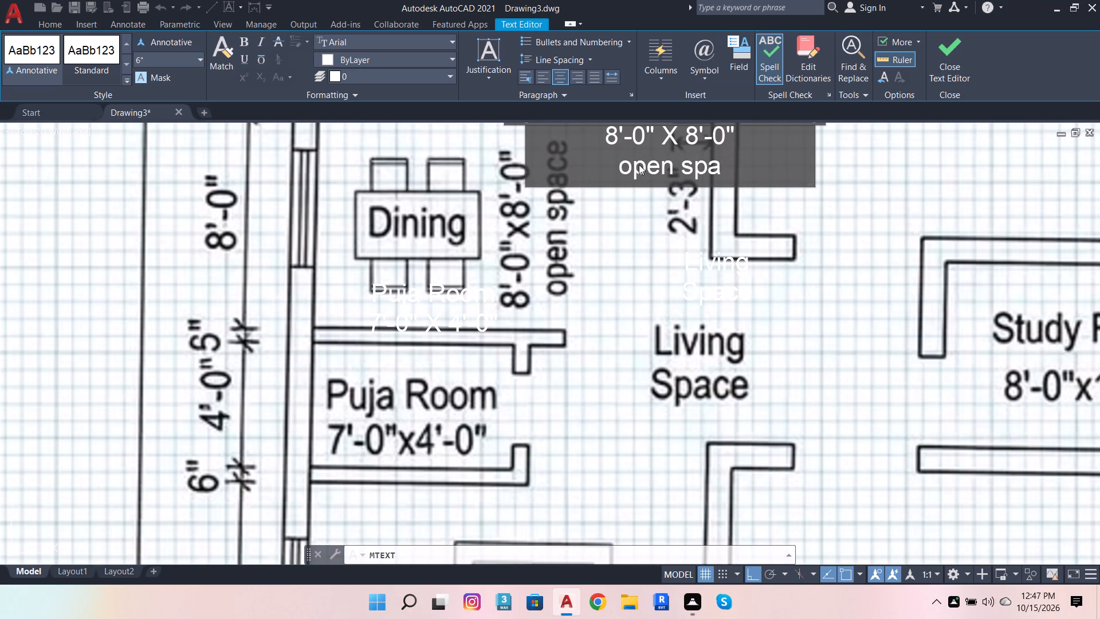
text(ce)
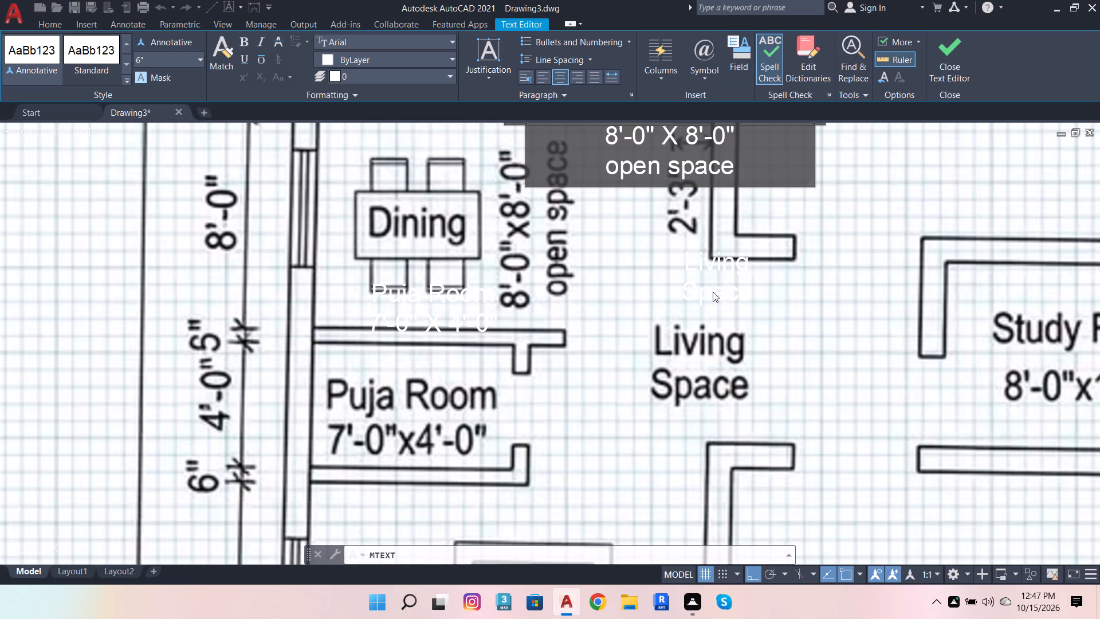
click(694, 242)
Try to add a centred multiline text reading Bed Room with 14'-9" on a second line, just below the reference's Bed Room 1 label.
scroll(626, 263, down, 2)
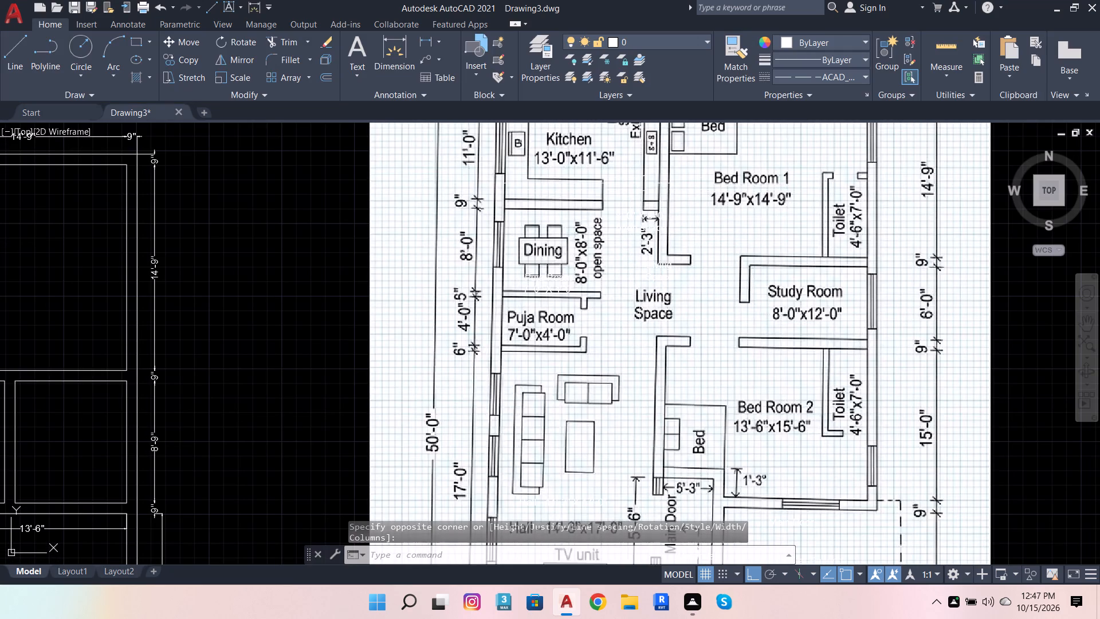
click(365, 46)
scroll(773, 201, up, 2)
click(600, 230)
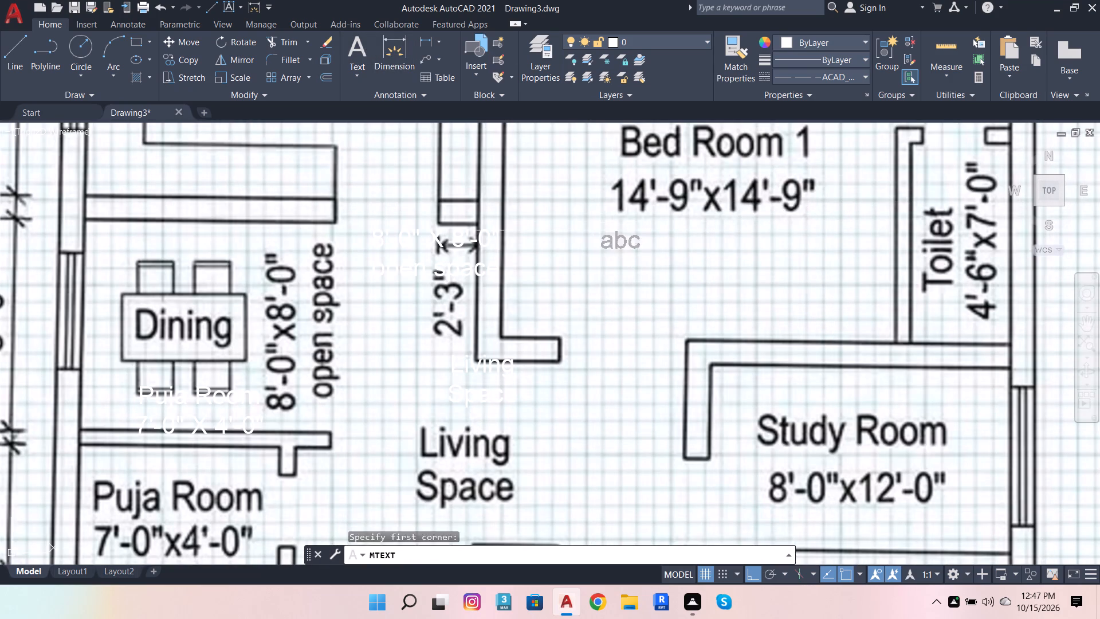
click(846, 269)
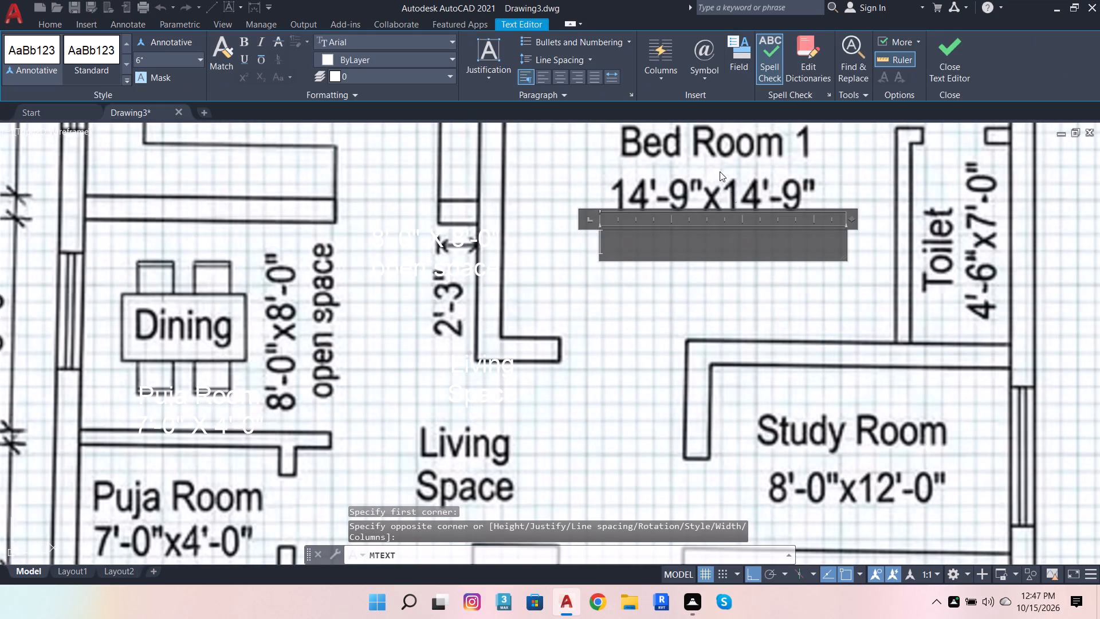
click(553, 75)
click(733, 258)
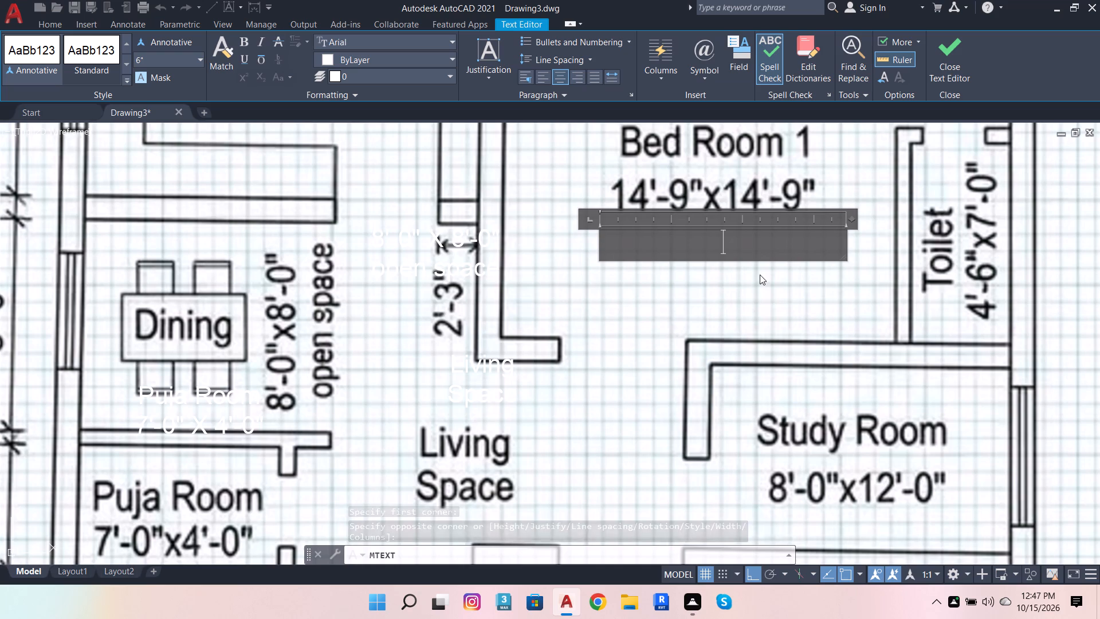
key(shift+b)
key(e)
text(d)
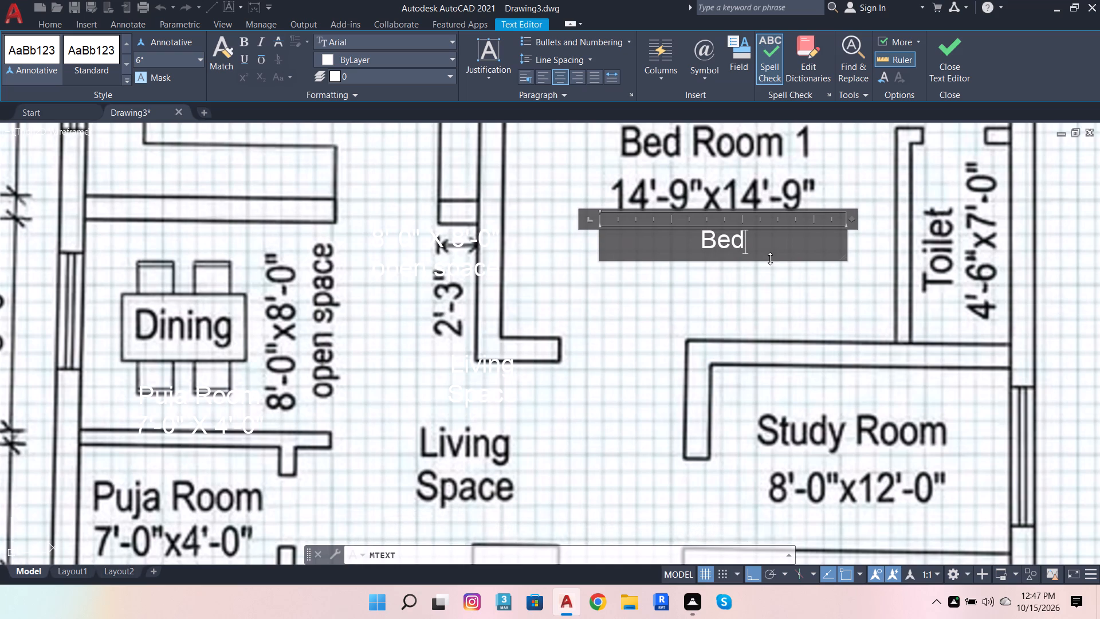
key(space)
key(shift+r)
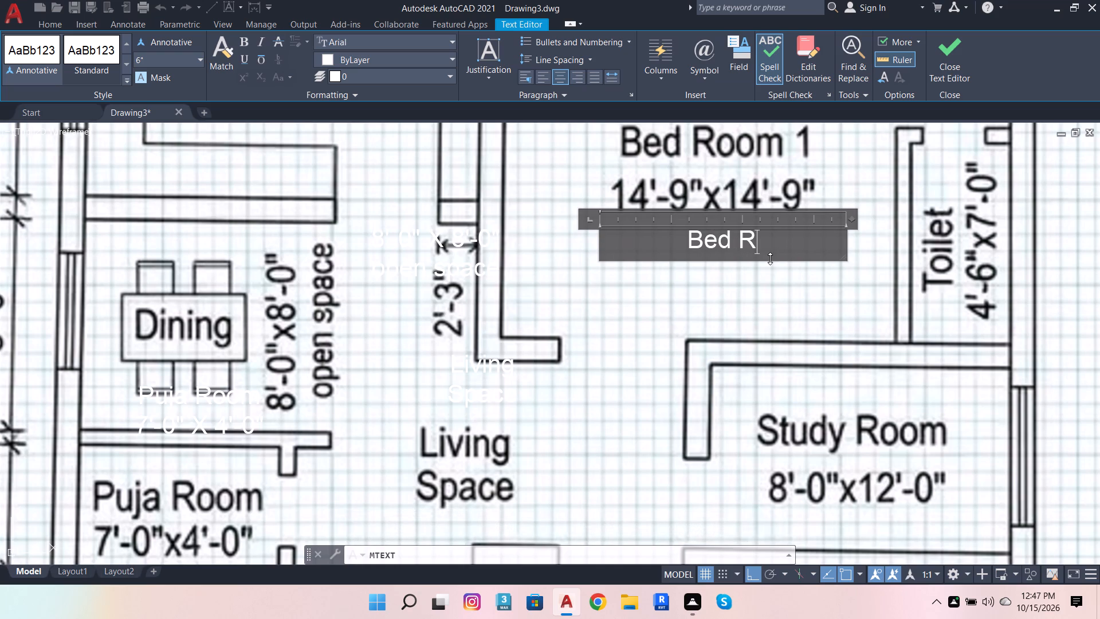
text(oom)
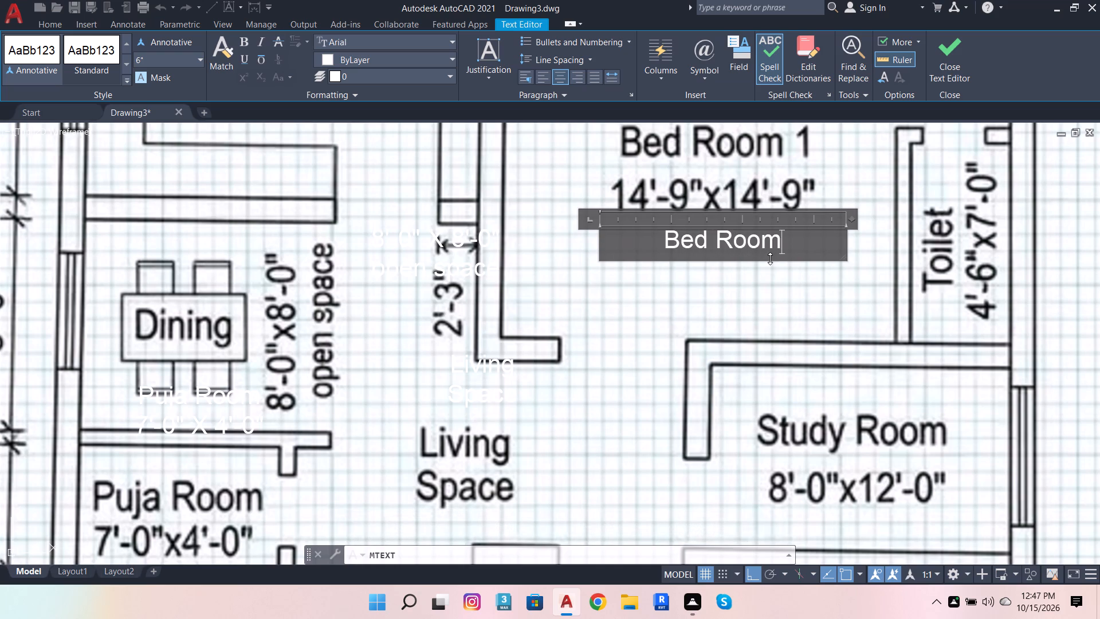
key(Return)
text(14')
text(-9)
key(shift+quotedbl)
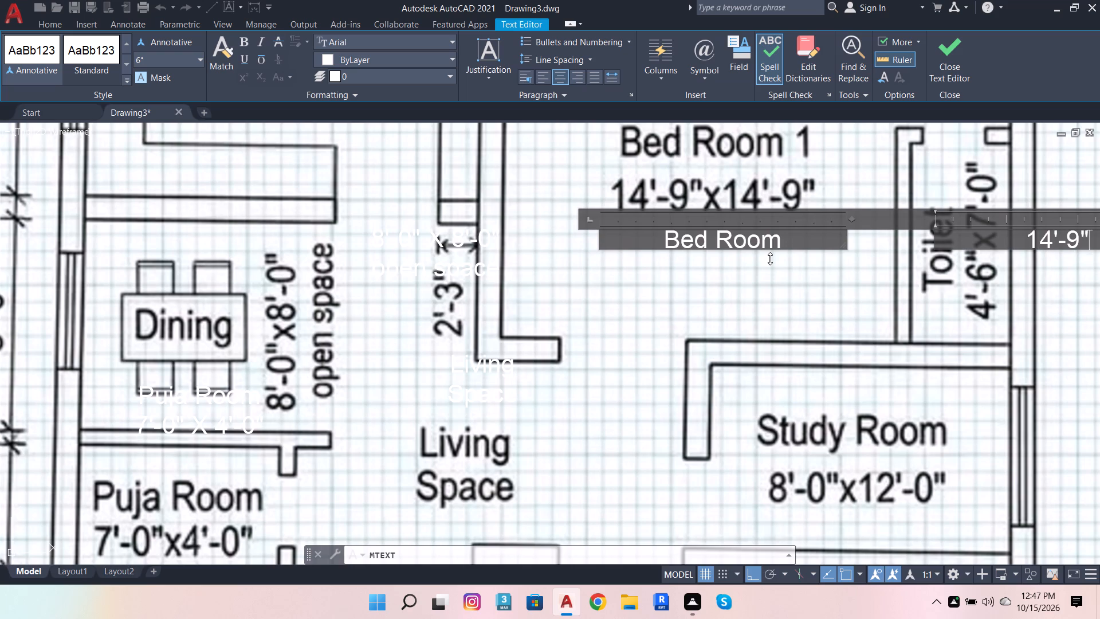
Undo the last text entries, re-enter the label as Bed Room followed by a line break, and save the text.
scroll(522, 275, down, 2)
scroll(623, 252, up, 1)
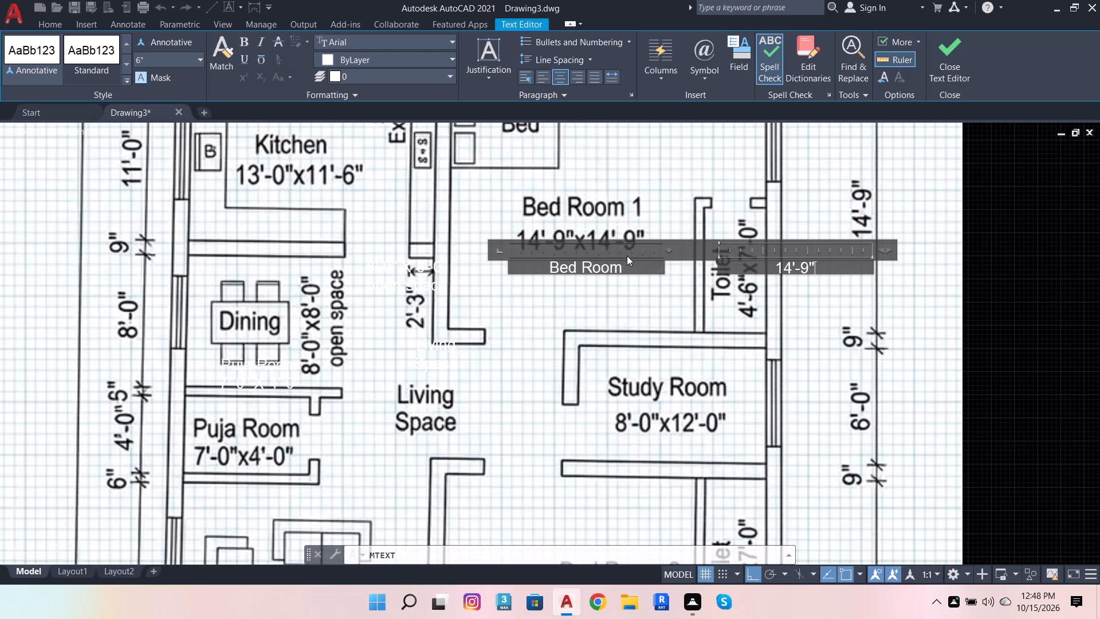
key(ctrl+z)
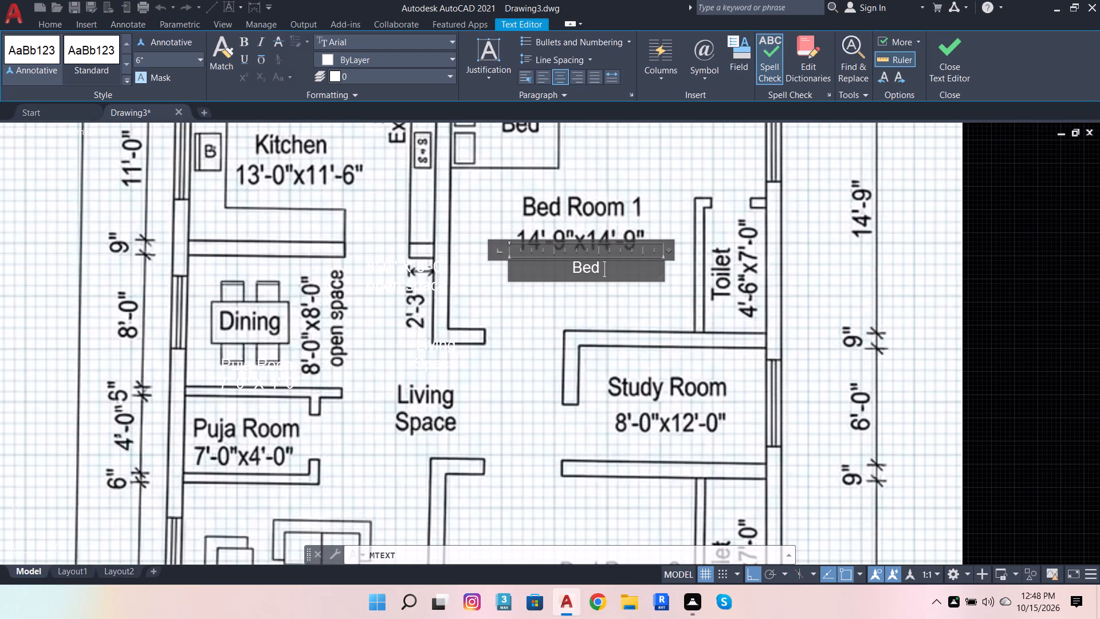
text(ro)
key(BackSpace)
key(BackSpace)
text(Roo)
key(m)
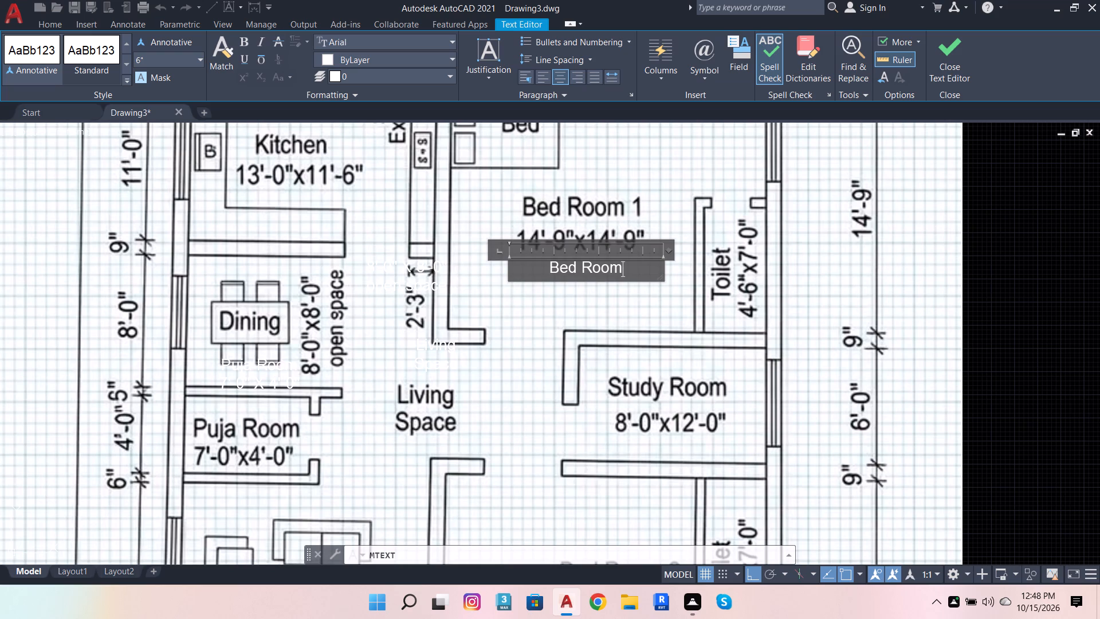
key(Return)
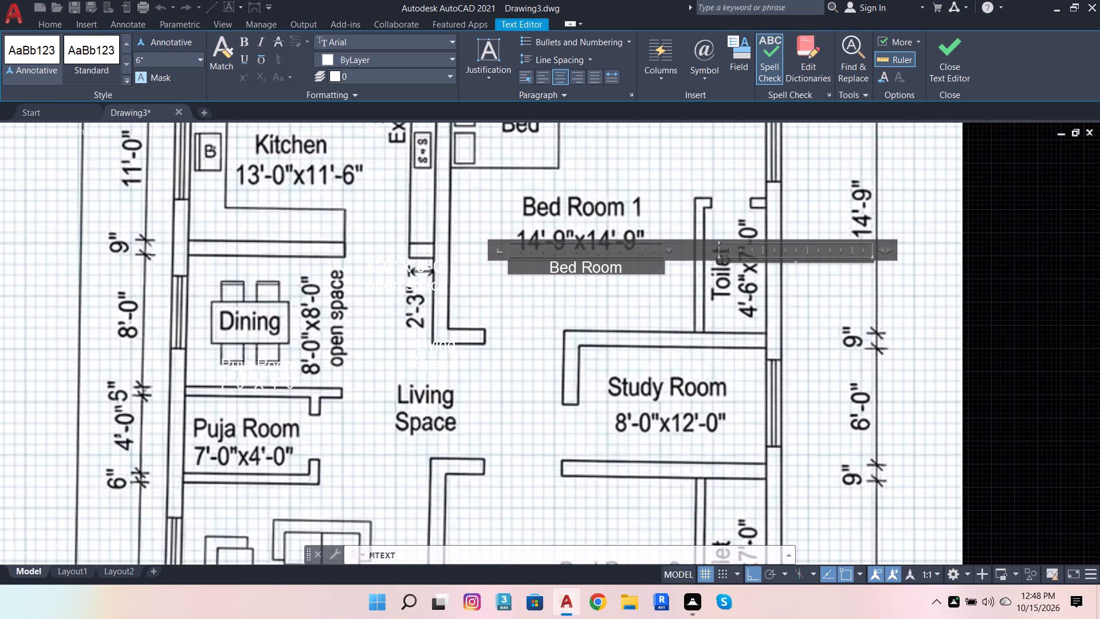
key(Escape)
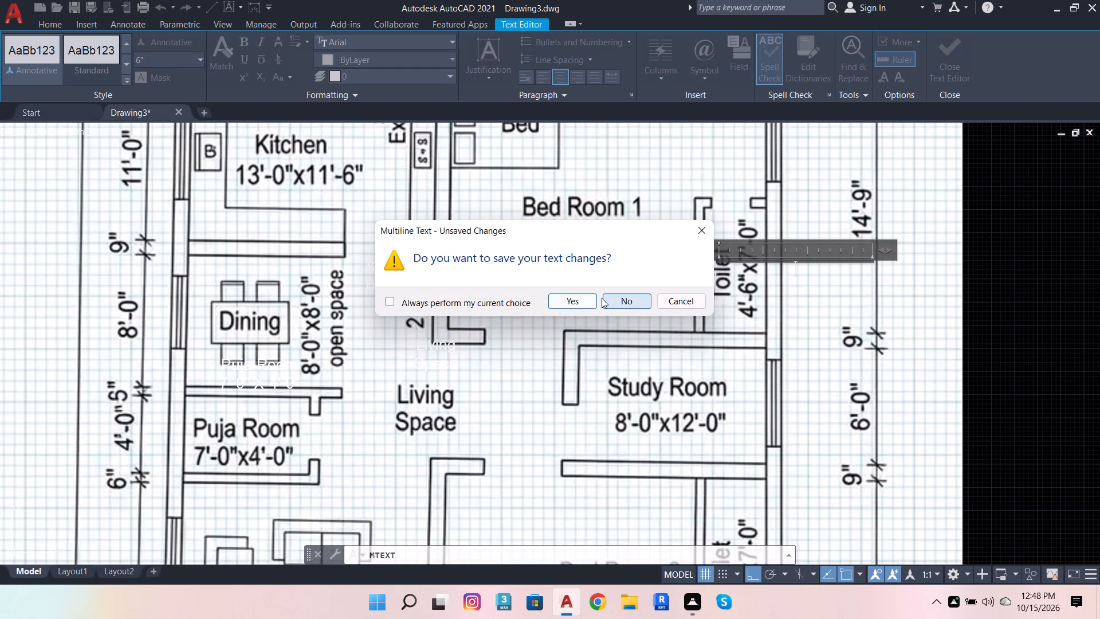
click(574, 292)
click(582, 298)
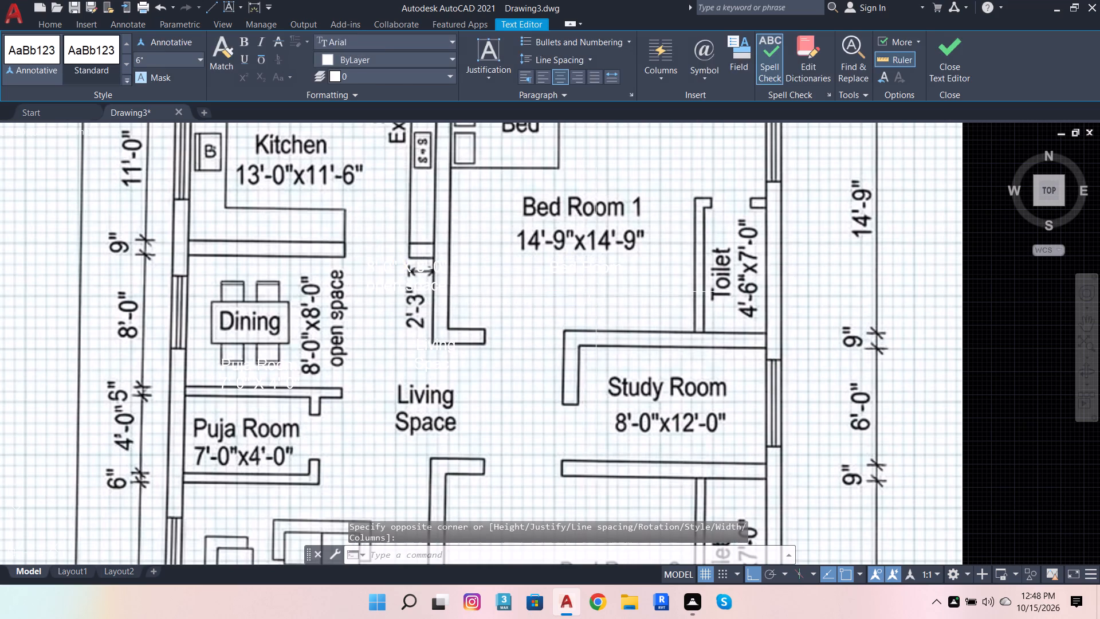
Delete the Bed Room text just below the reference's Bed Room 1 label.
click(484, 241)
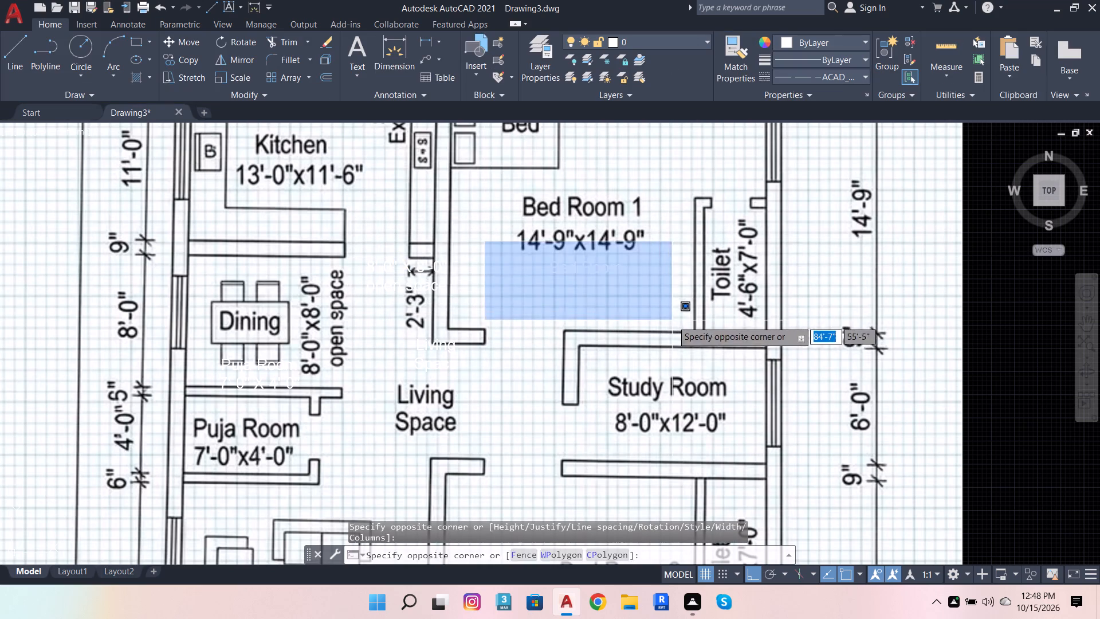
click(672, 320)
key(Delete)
Add a centred multiline text reading Bed Room with 14'-9" X 14'-9" on the second line, along the reference's Bed Room 1 top wall.
scroll(319, 363, down, 3)
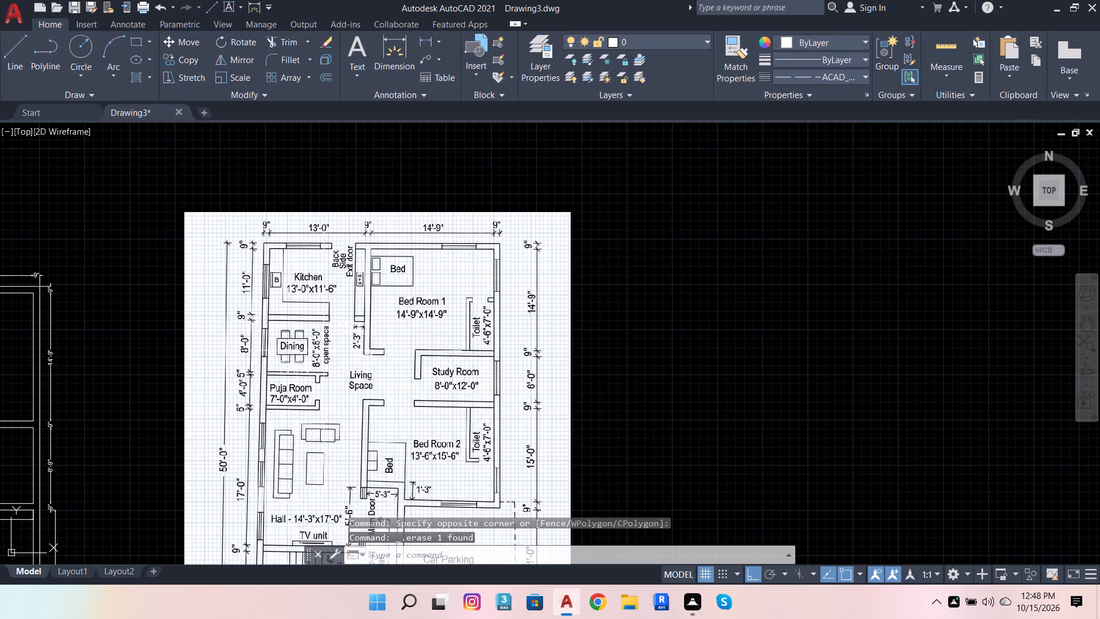
click(356, 50)
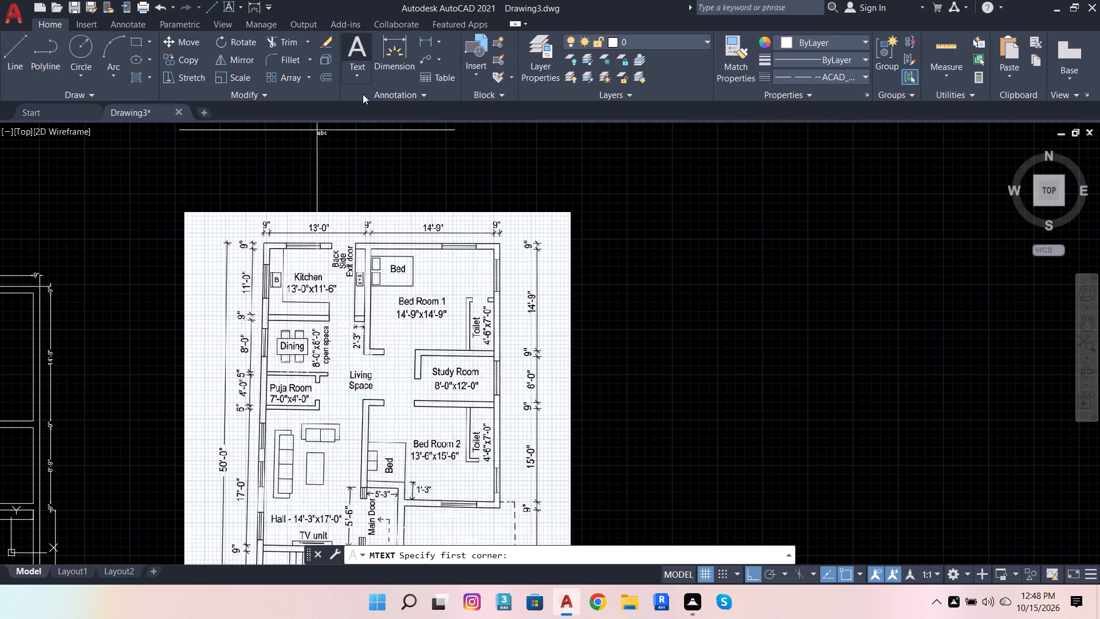
click(395, 237)
click(512, 276)
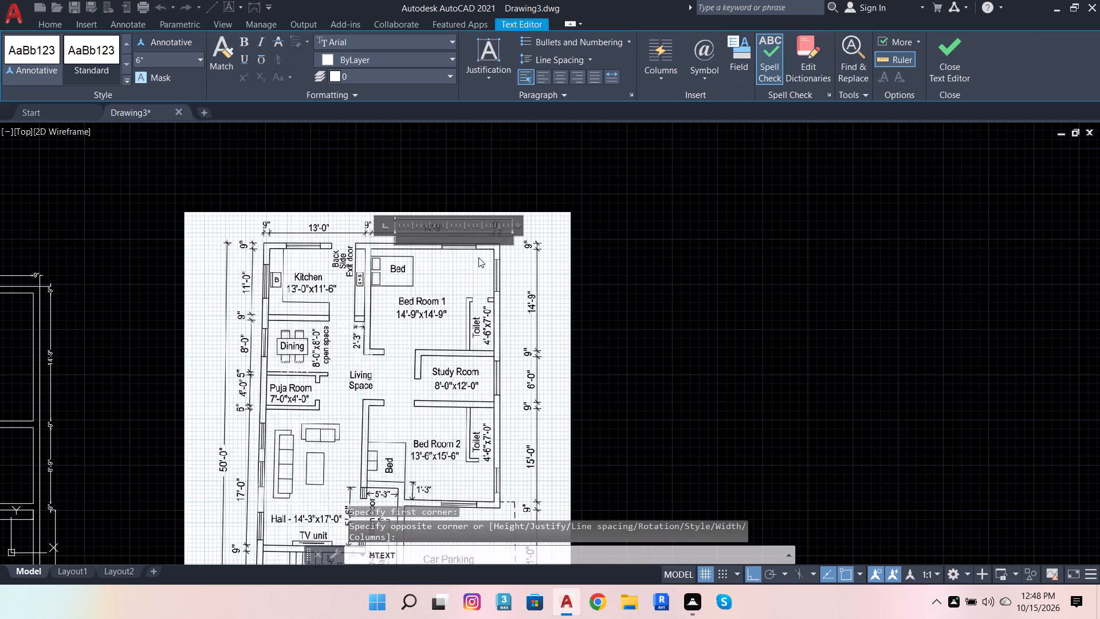
scroll(468, 236, up, 2)
scroll(482, 224, down, 1)
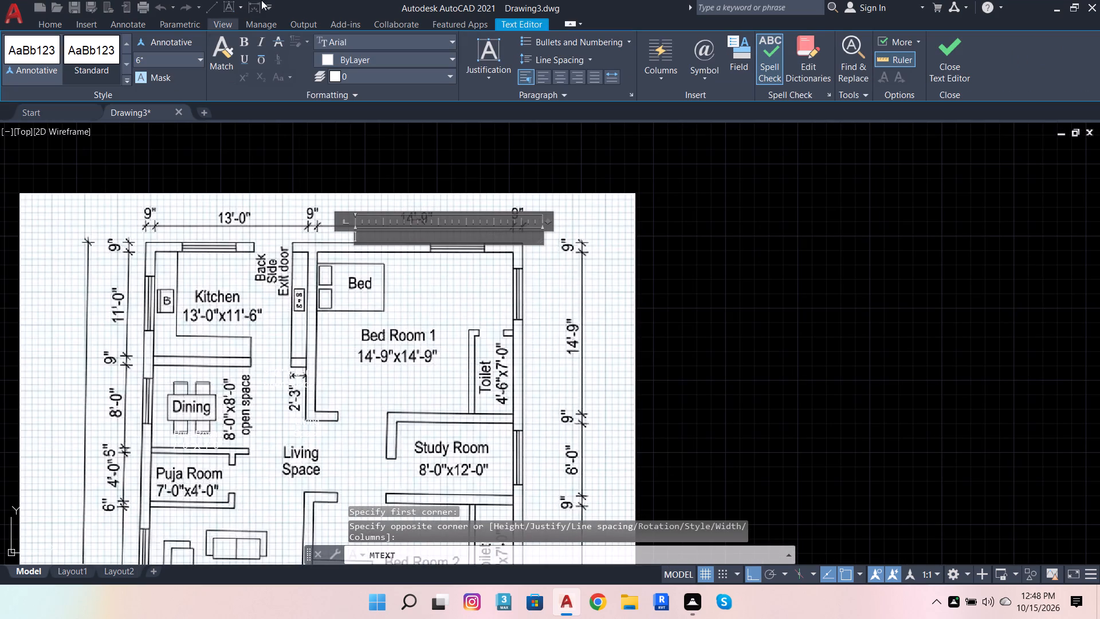
click(561, 77)
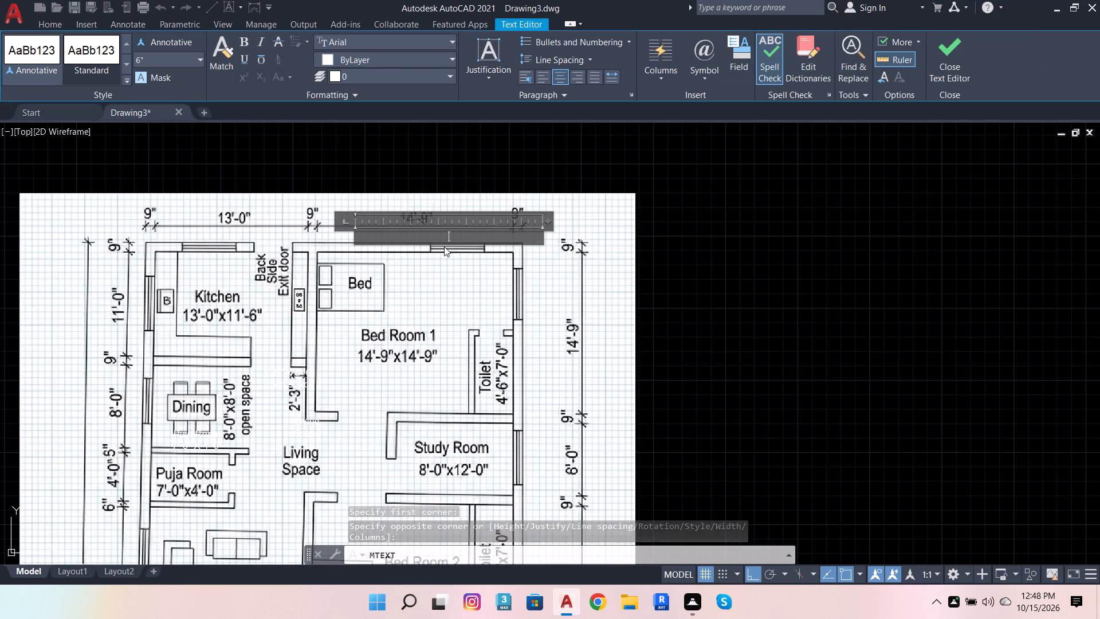
click(448, 231)
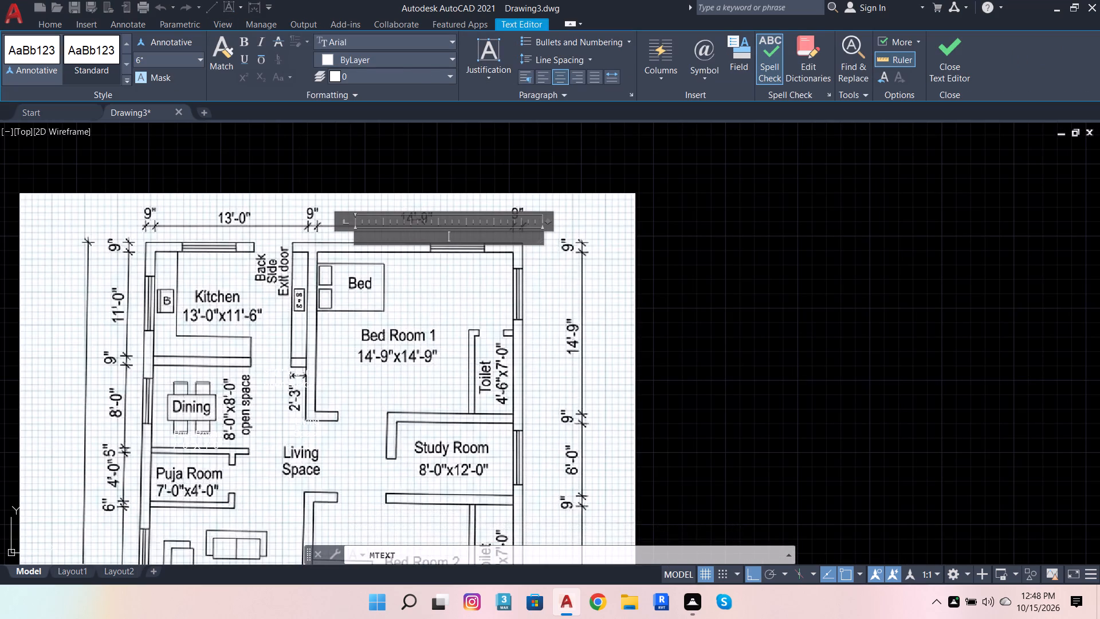
text(Bed)
key(space)
key(shift+r)
text(oo)
key(m)
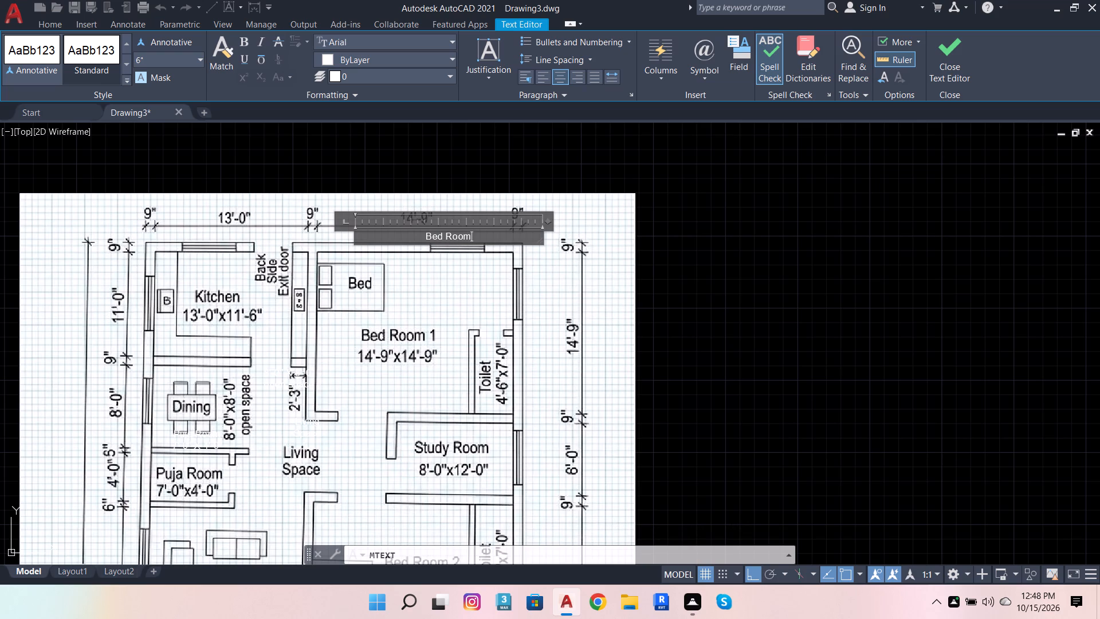
key(Return)
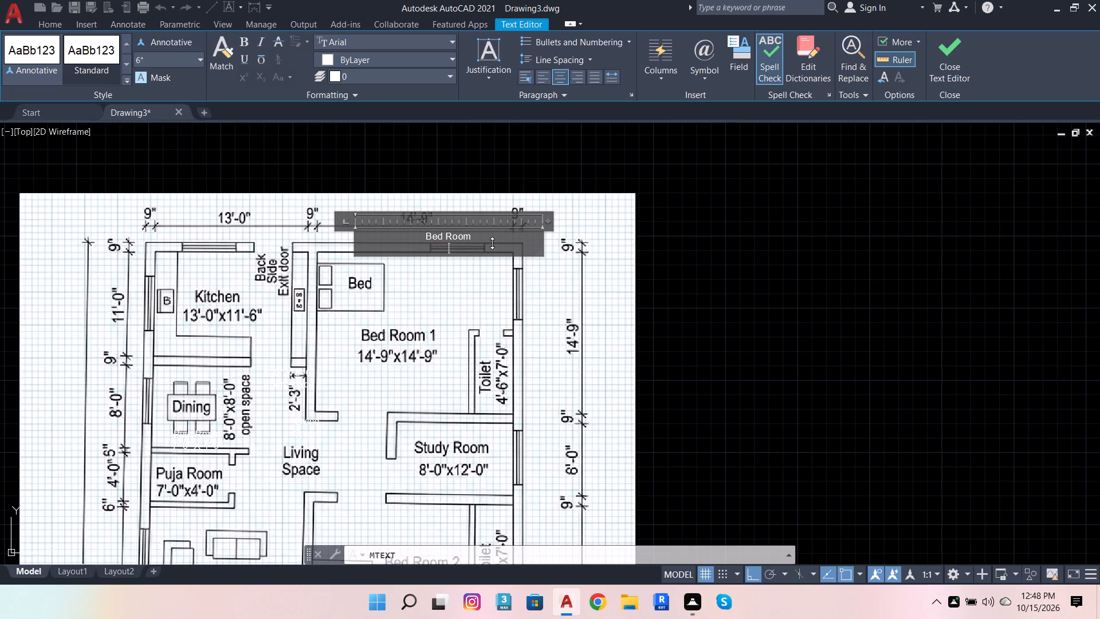
scroll(439, 260, up, 2)
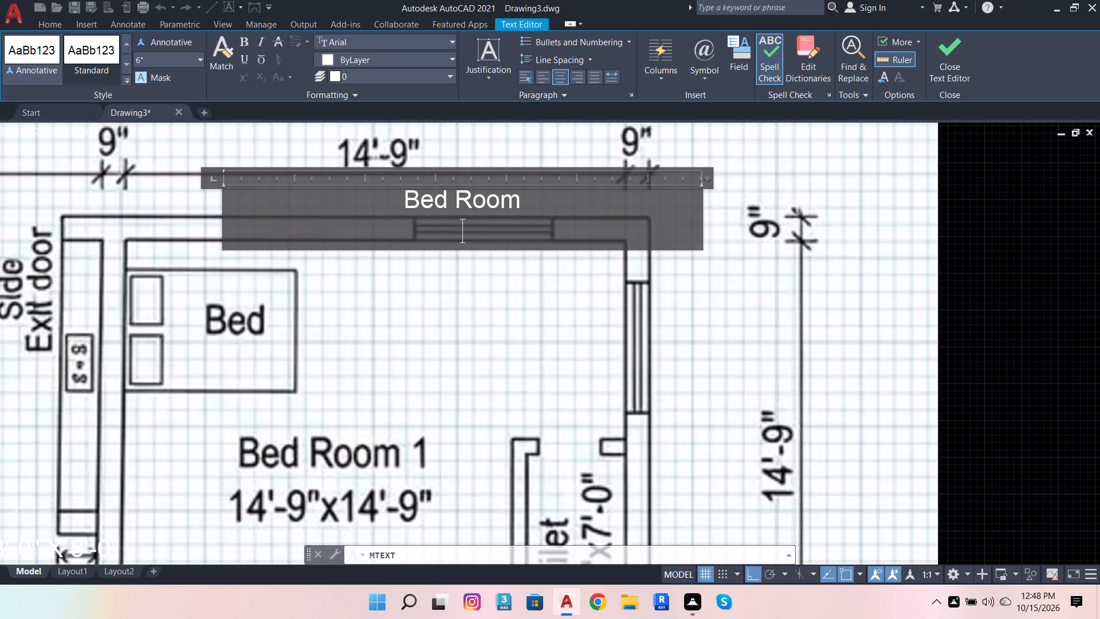
text(14')
key(minus)
key(9)
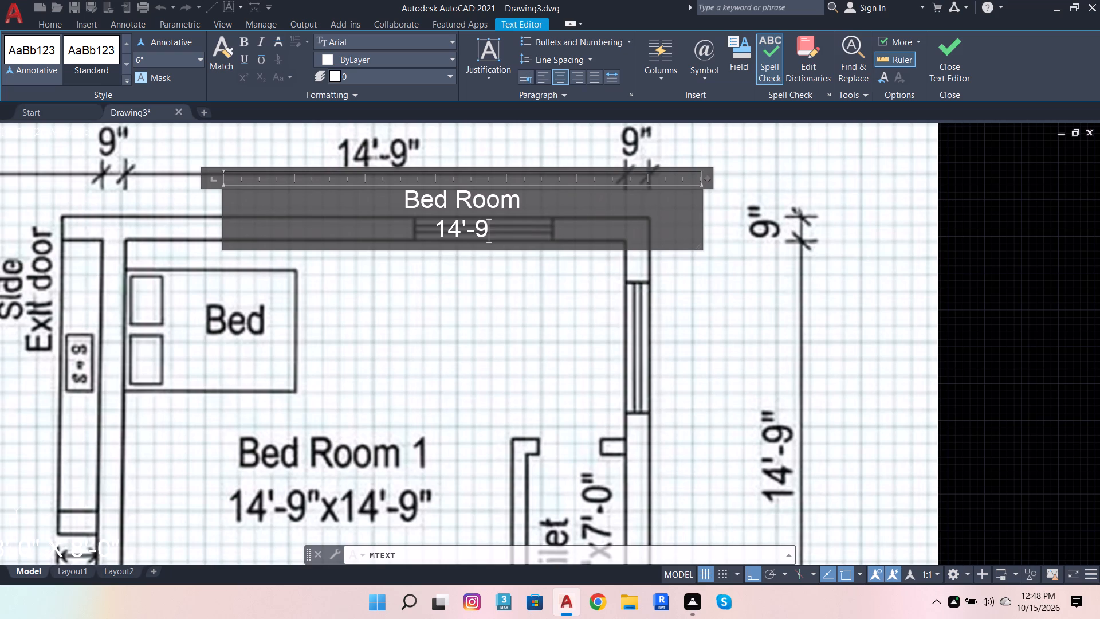
key(shift+quotedbl)
key(space)
key(shift+x)
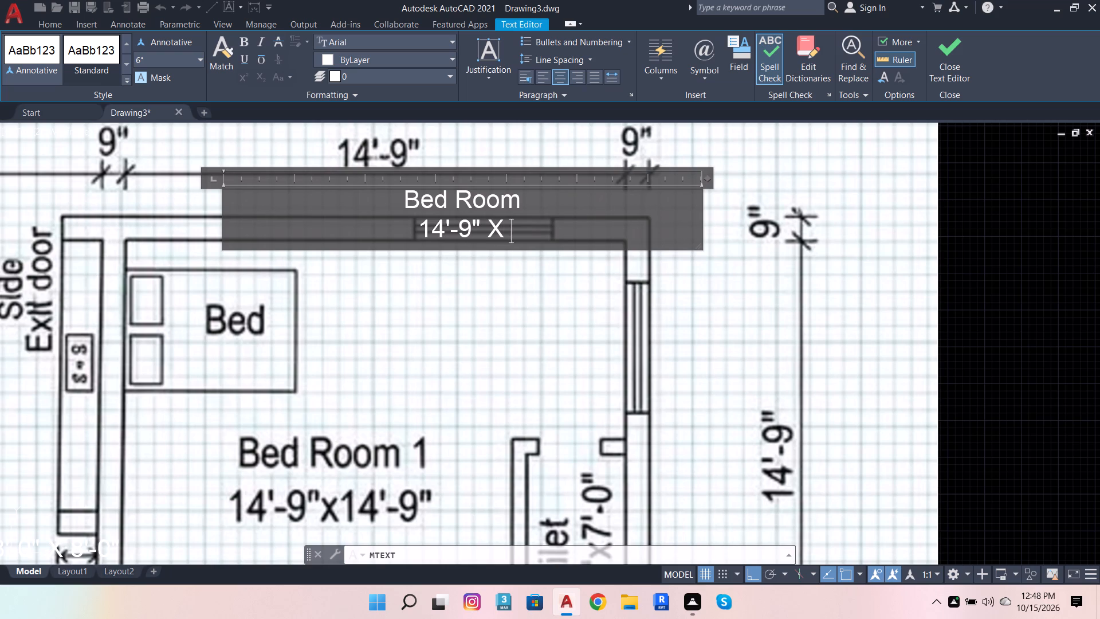
key(space)
key(1)
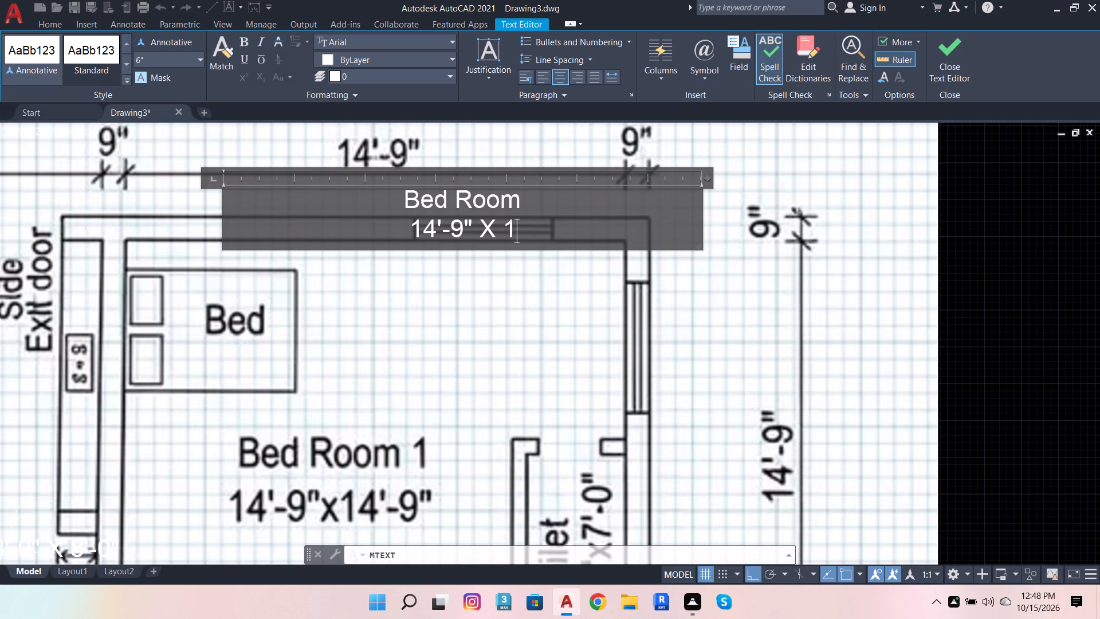
key(1)
key(BackSpace)
key(4)
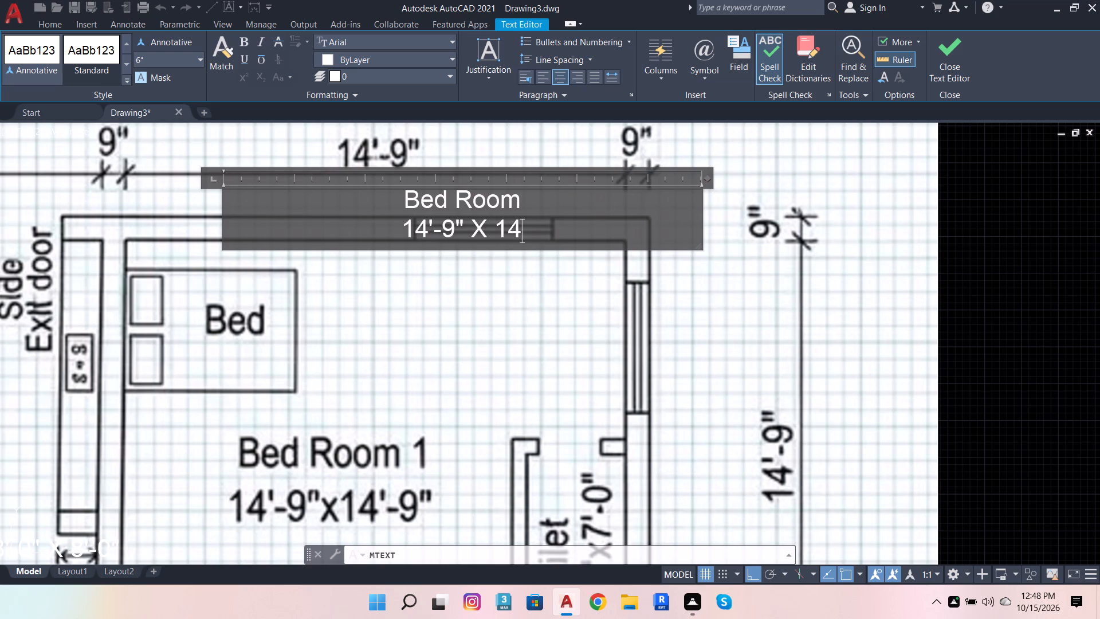
key(apostrophe)
key(minus)
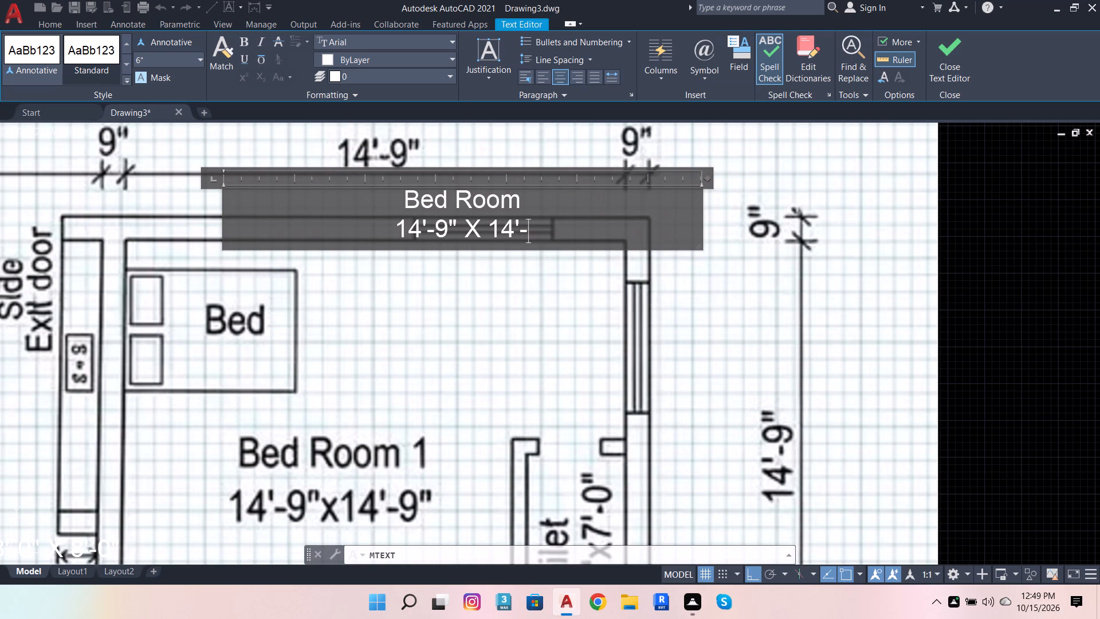
key(9)
key(shift+quotedbl)
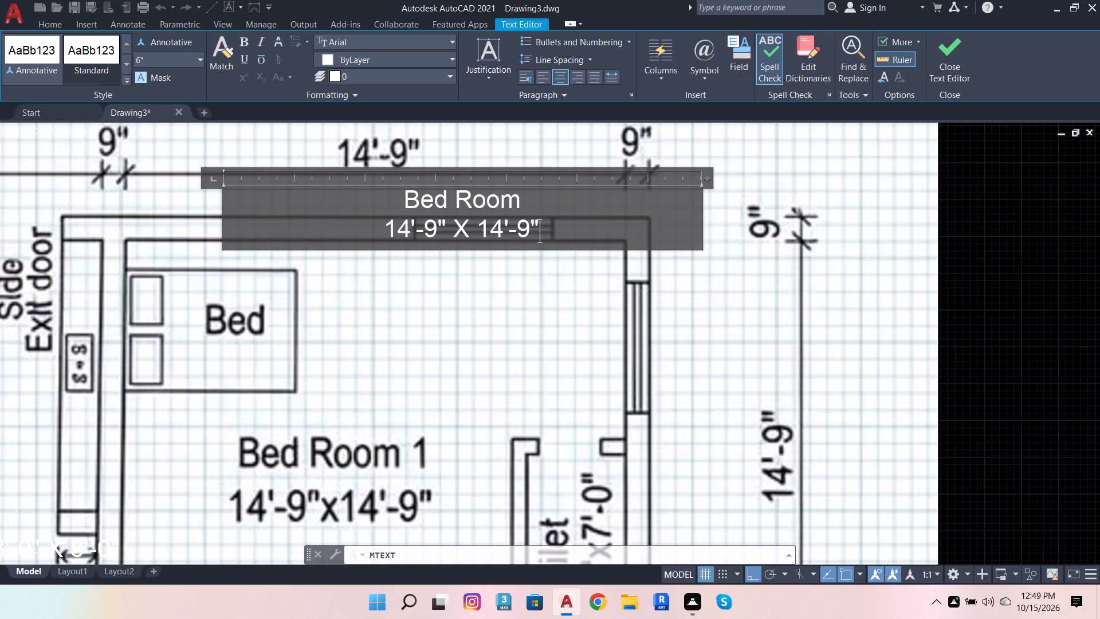
scroll(535, 250, down, 2)
click(493, 276)
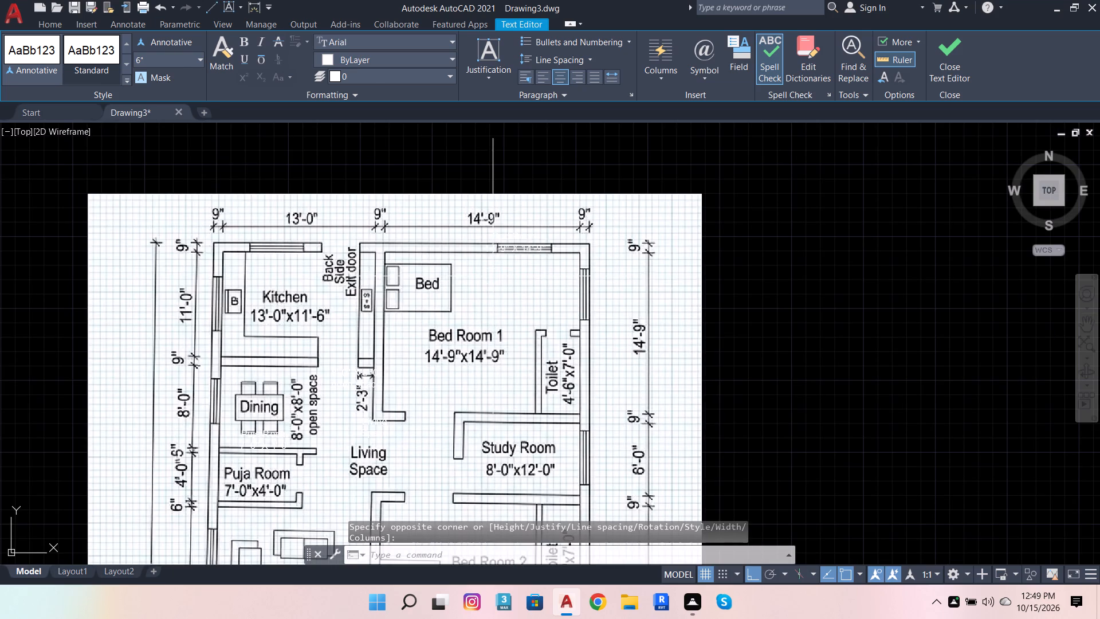
Add a centred multiline text reading Toilet with 4'-6" x 7'-0" on the second line, above the reference's Bed Room 1 toilet.
click(349, 49)
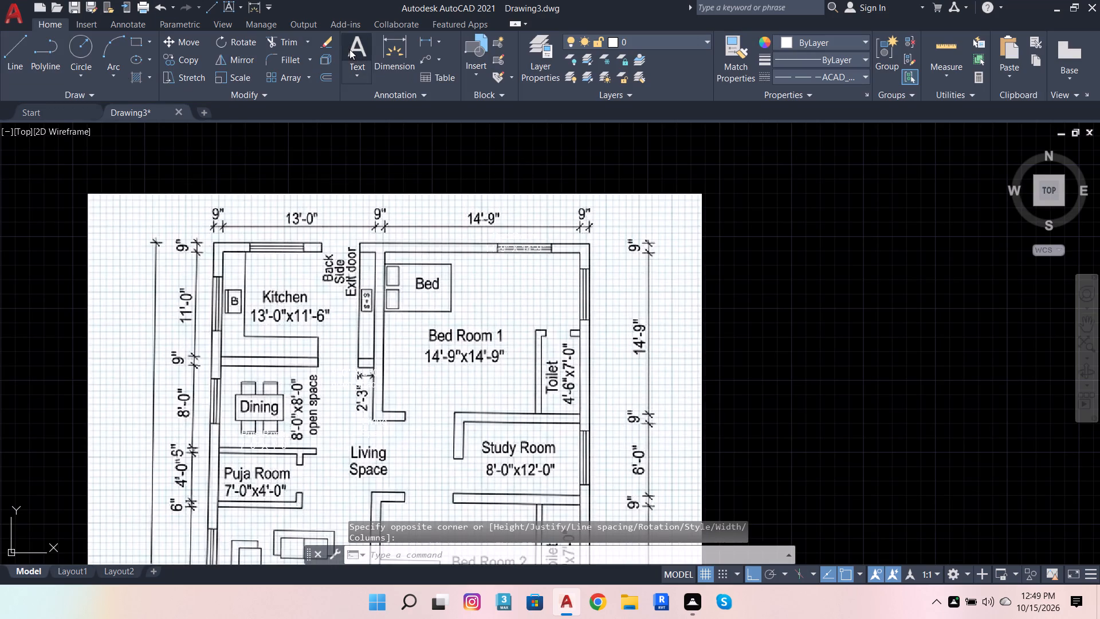
scroll(501, 289, up, 1)
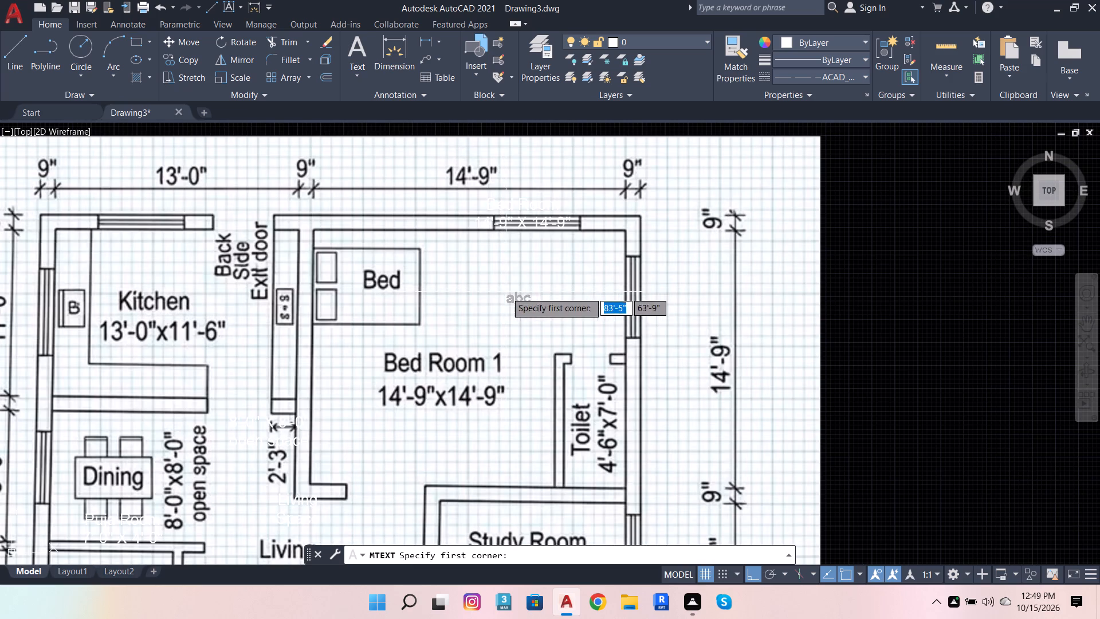
click(536, 290)
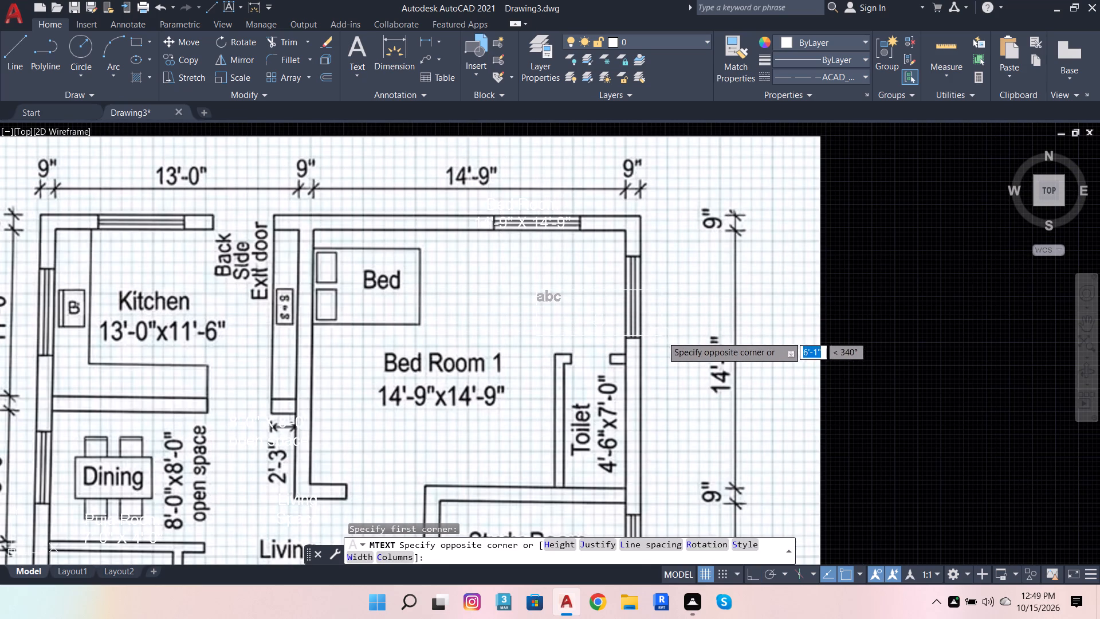
click(662, 336)
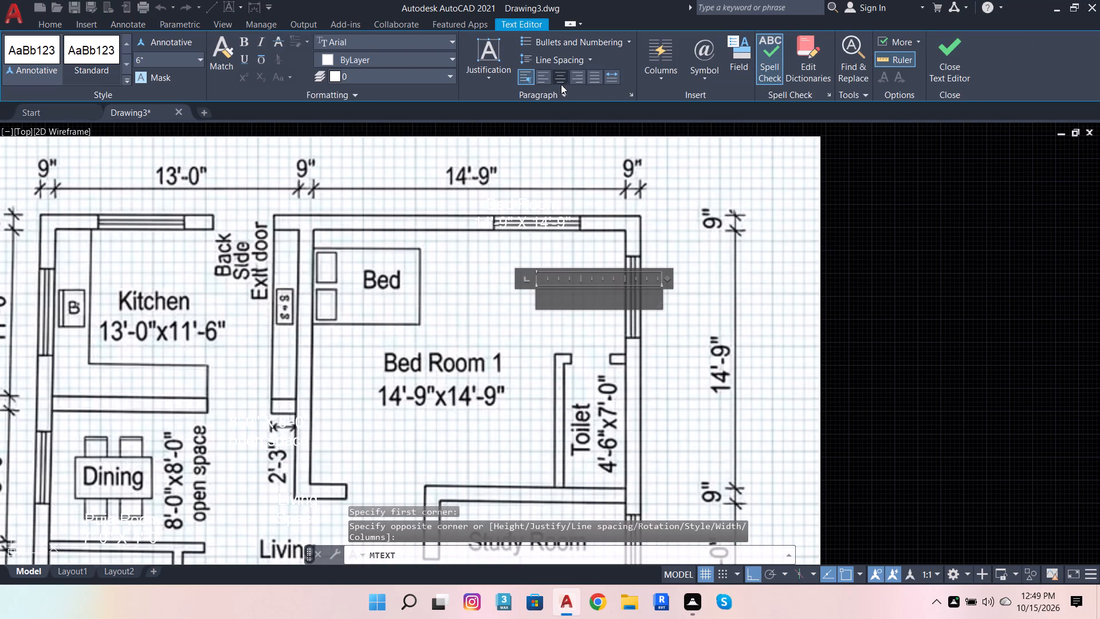
click(557, 83)
click(604, 294)
scroll(596, 328, up, 1)
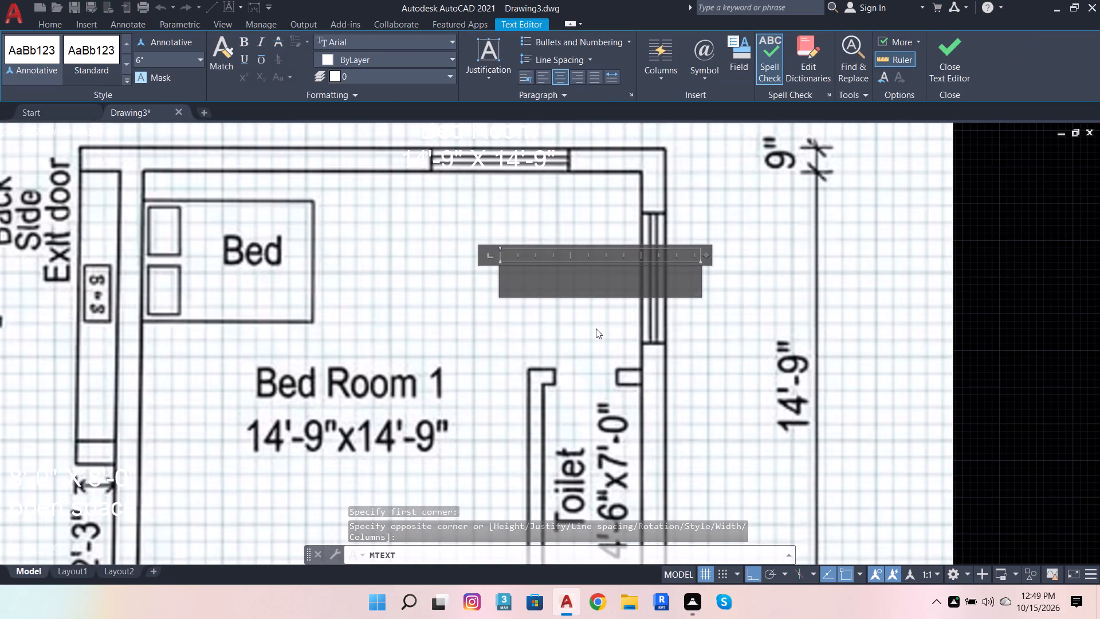
scroll(596, 328, down, 1)
text(Toil)
text(et)
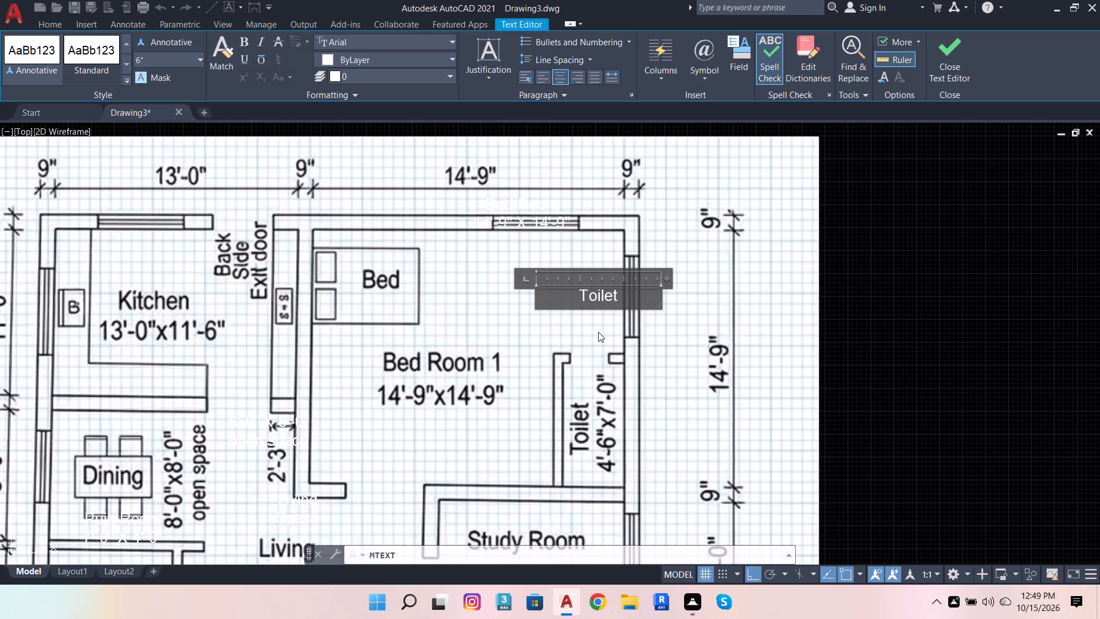
key(Return)
text(4')
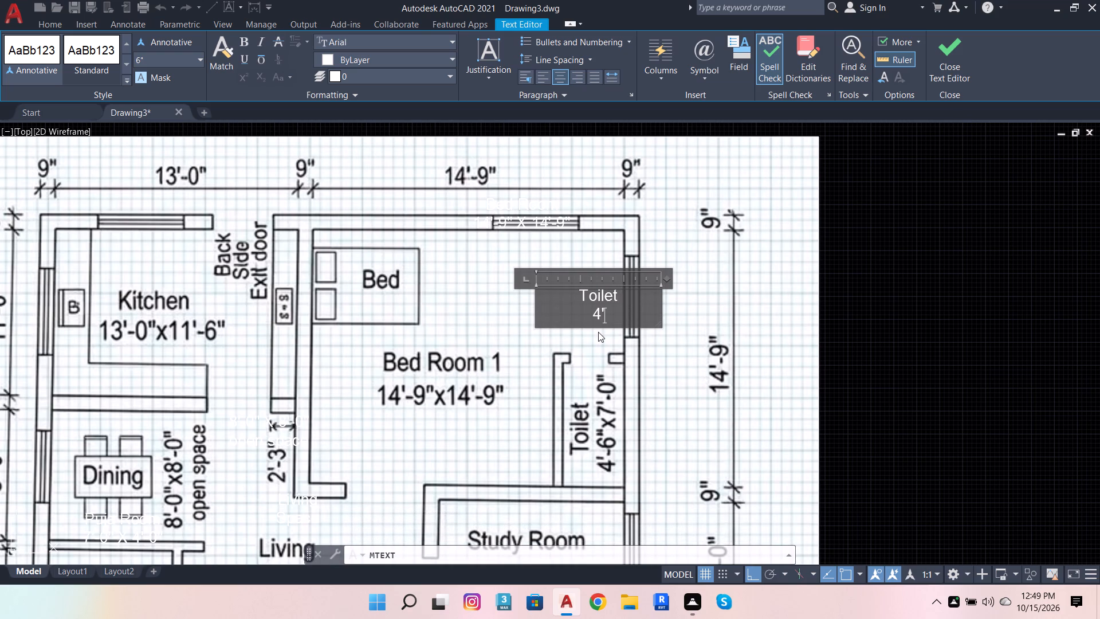
key(minus)
key(6)
key(shift+quotedbl)
key(space)
text(x)
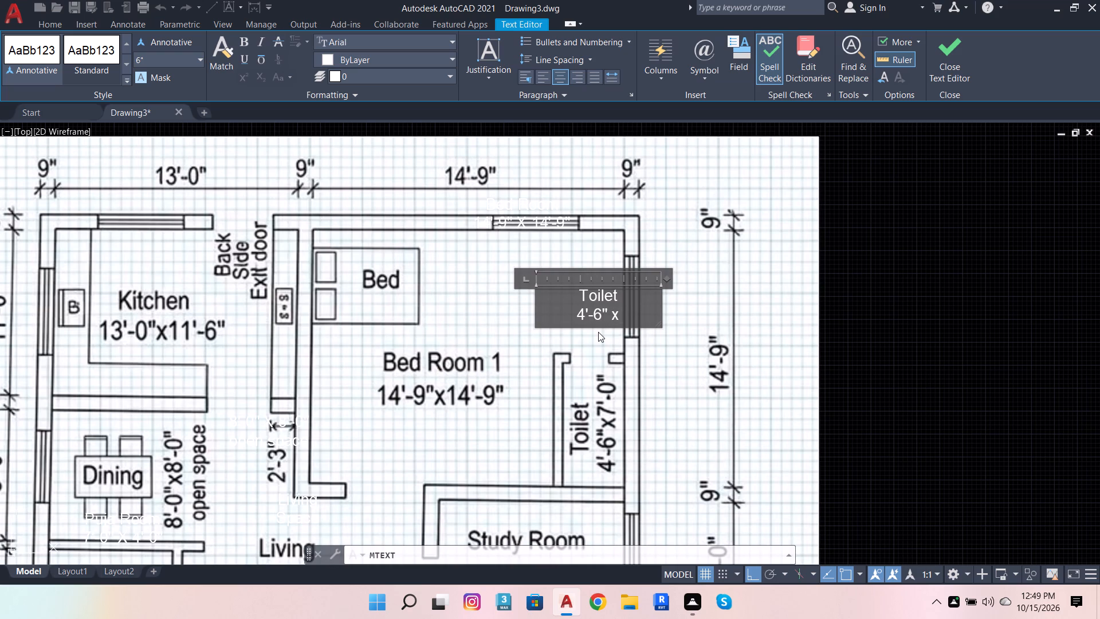
key(space)
text(7')
text(-0")
click(654, 358)
Add a centred multiline text reading Back, side and Exit door on three lines, above the reference's back side exit door opening.
scroll(504, 256, down, 2)
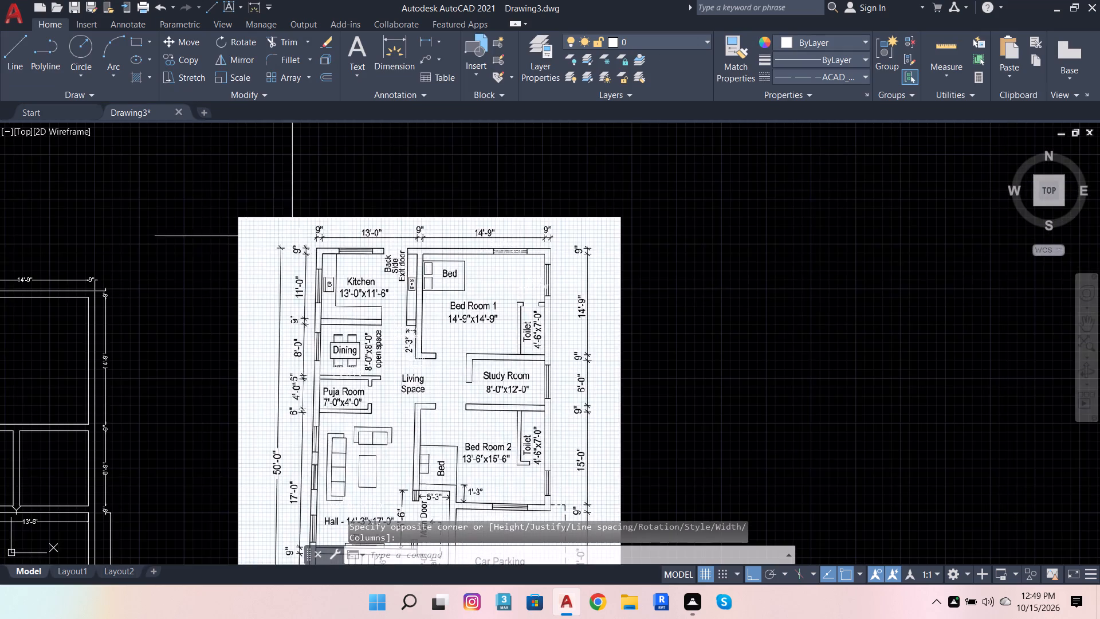
scroll(253, 249, up, 2)
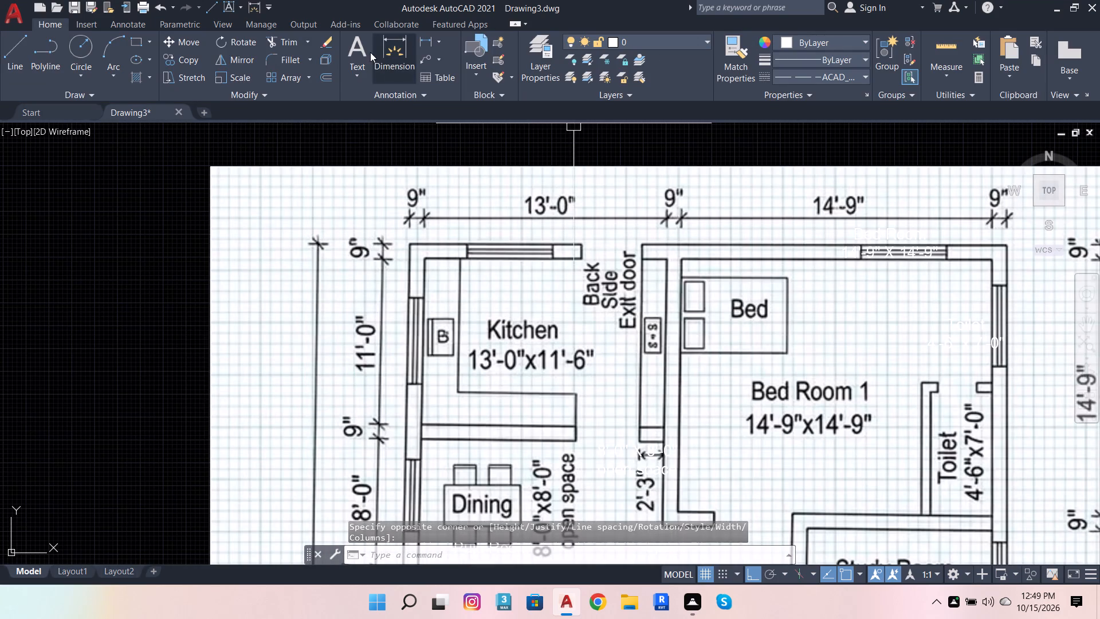
click(363, 45)
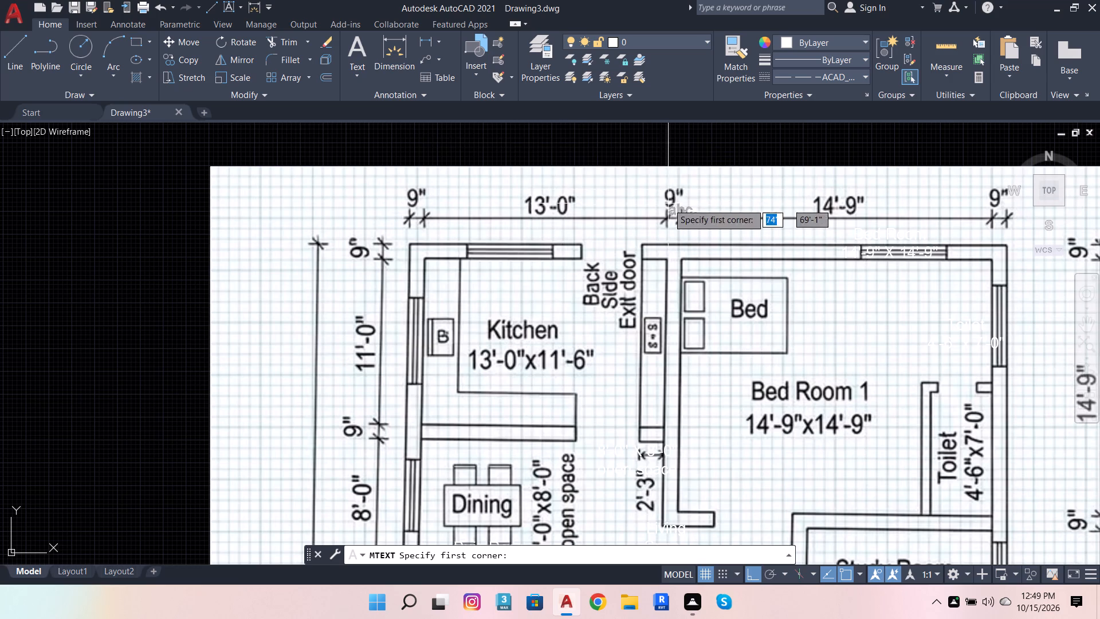
scroll(588, 243, up, 1)
click(530, 176)
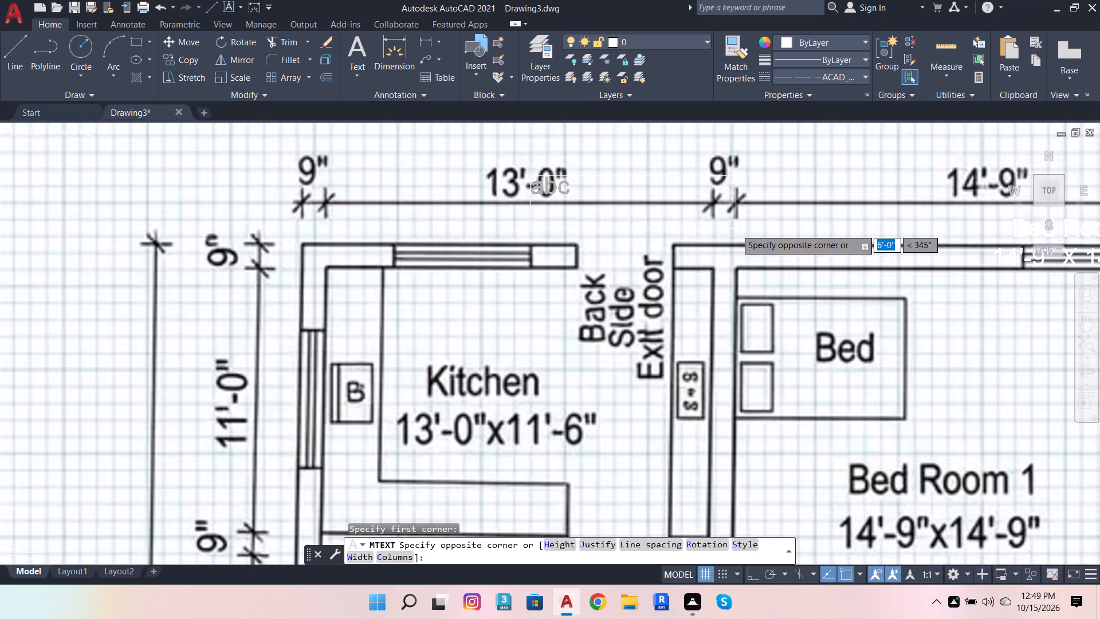
click(756, 229)
click(563, 78)
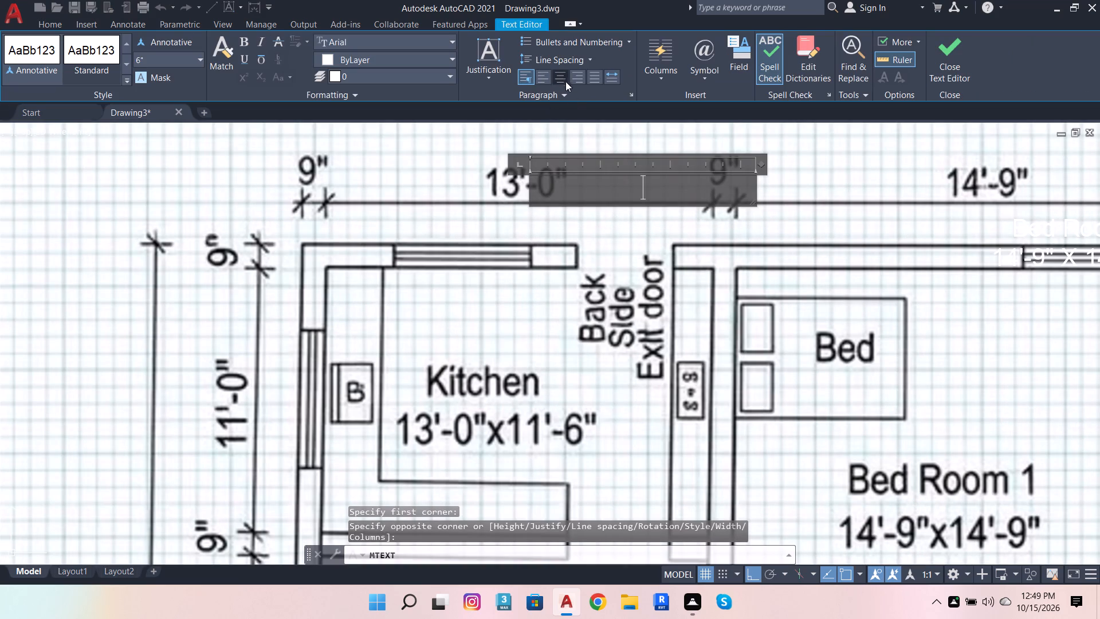
click(626, 193)
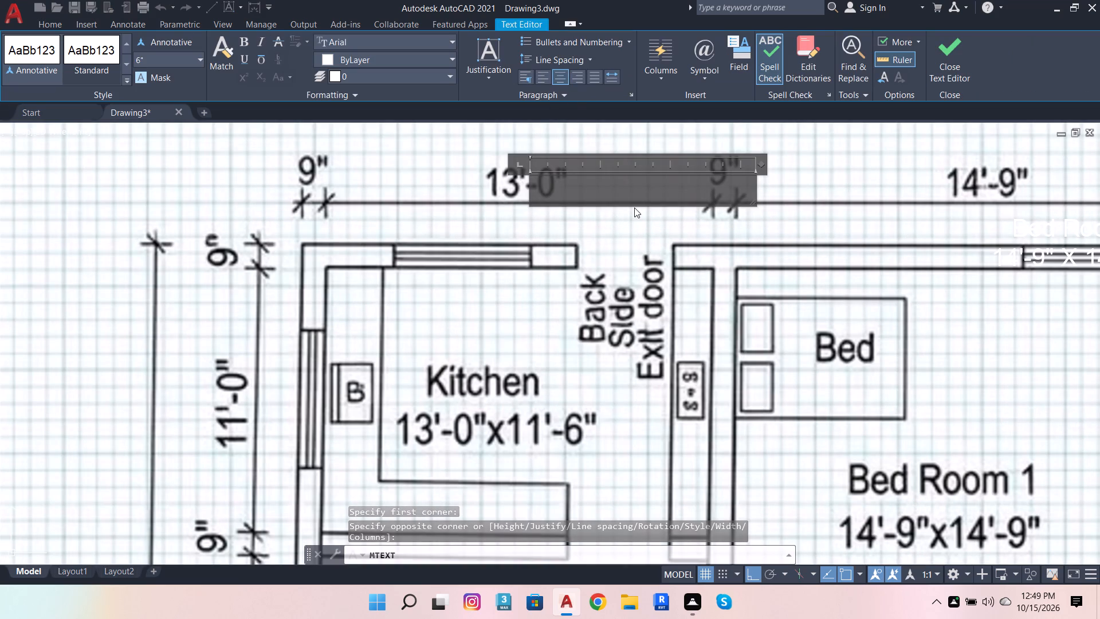
key(b)
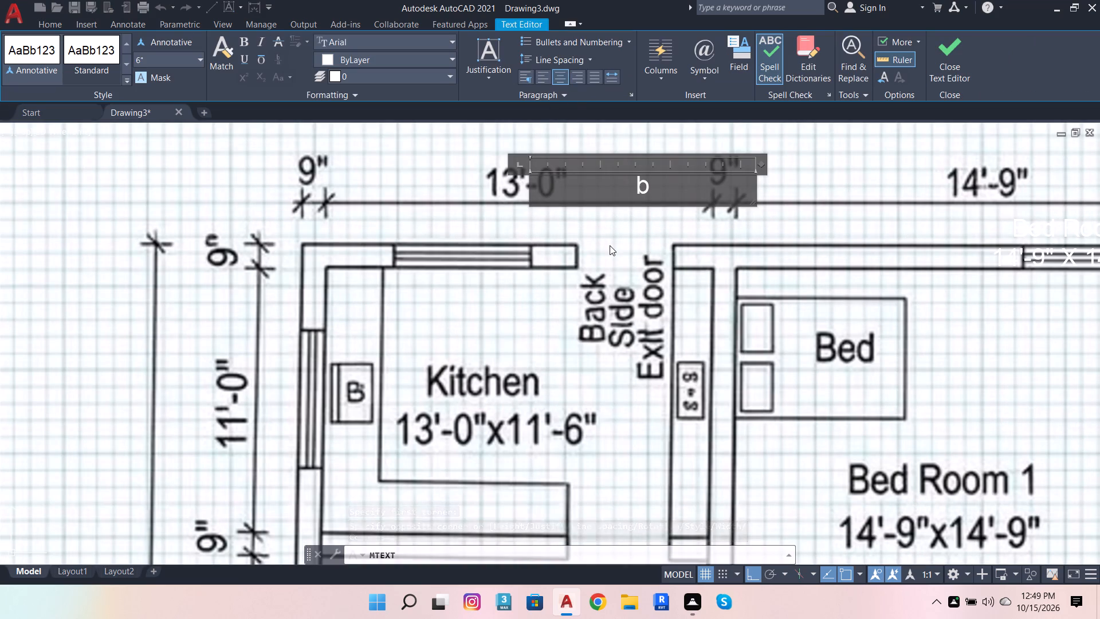
key(BackSpace)
key(shift+b)
text(ack)
key(space)
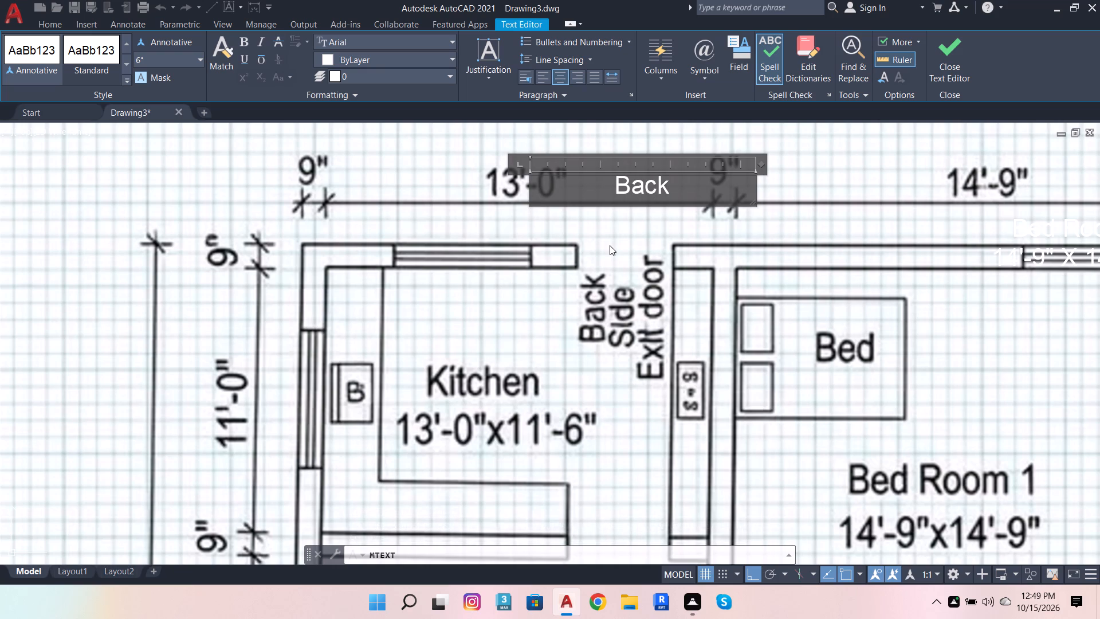
text(si)
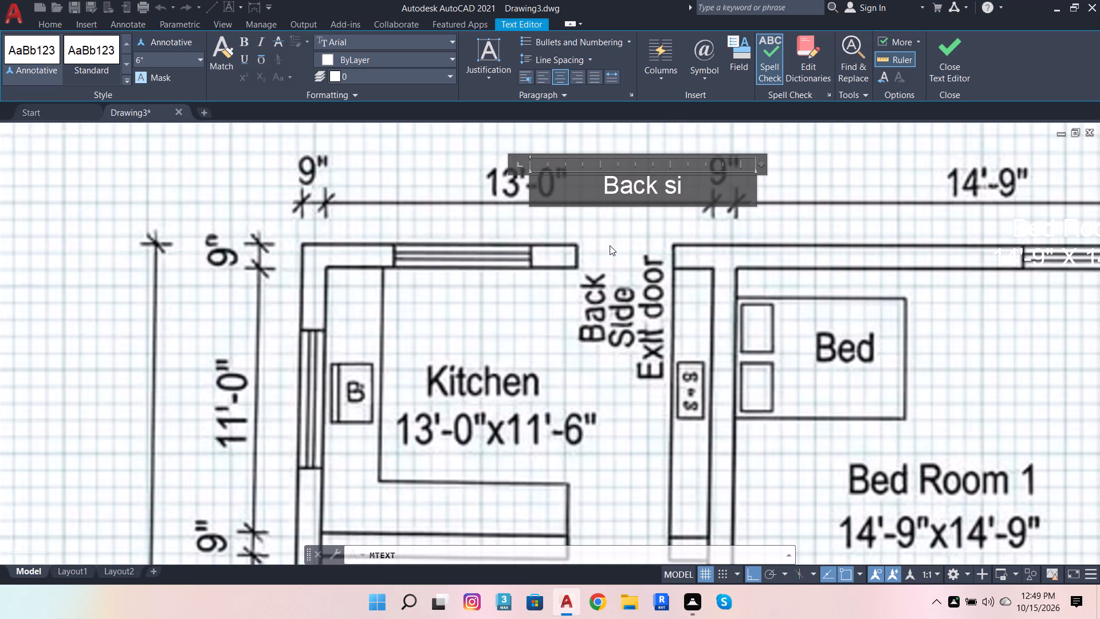
key(BackSpace)
key(BackSpace)
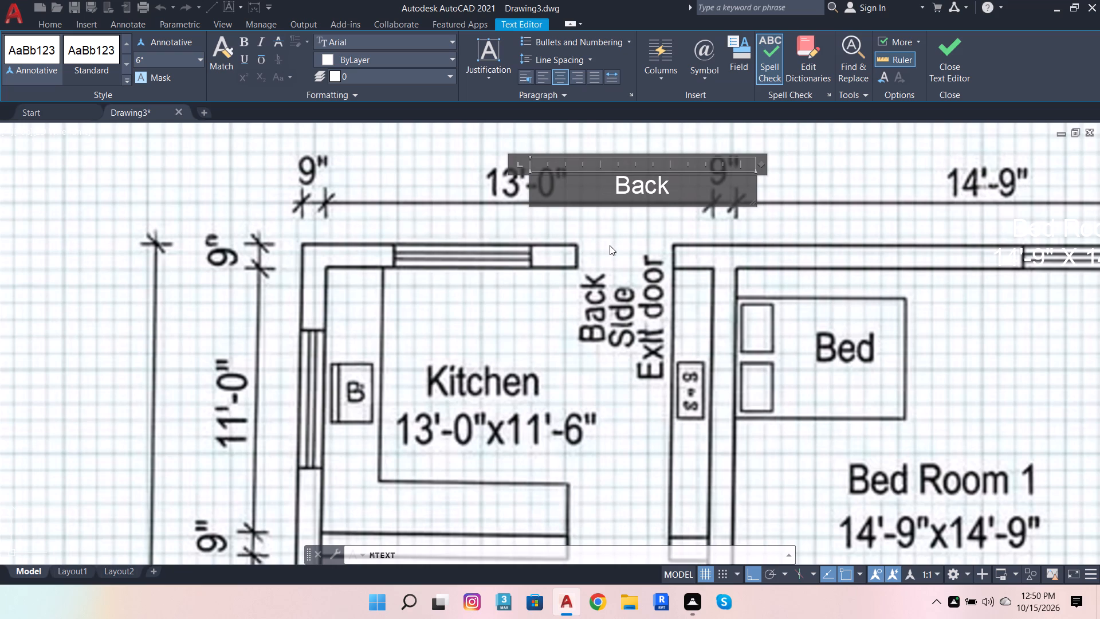
key(Return)
text(sid)
key(e)
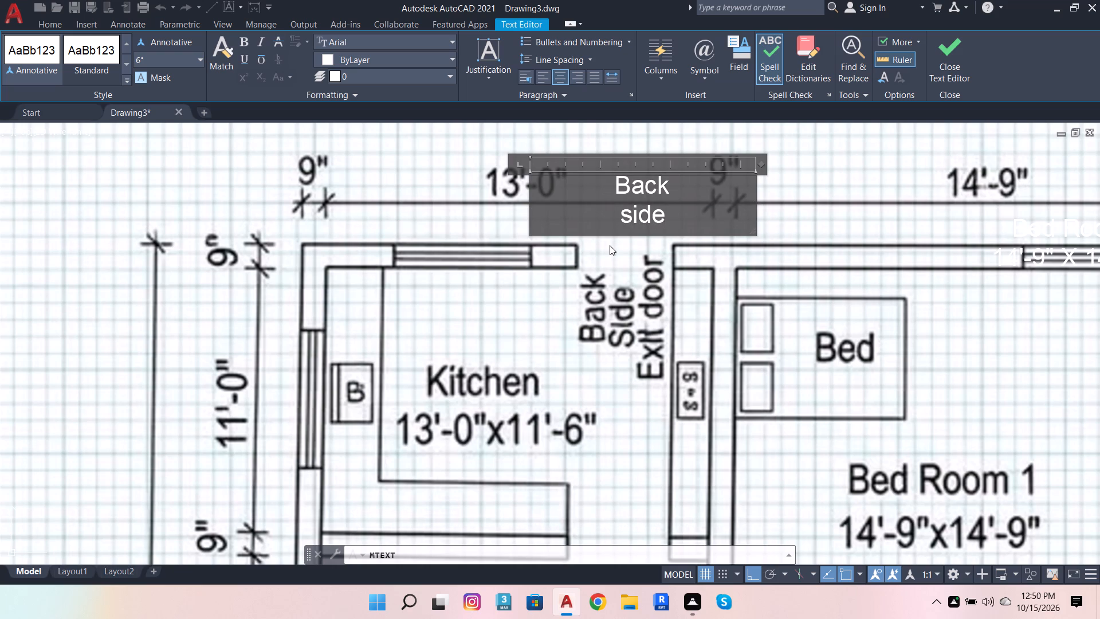
key(Return)
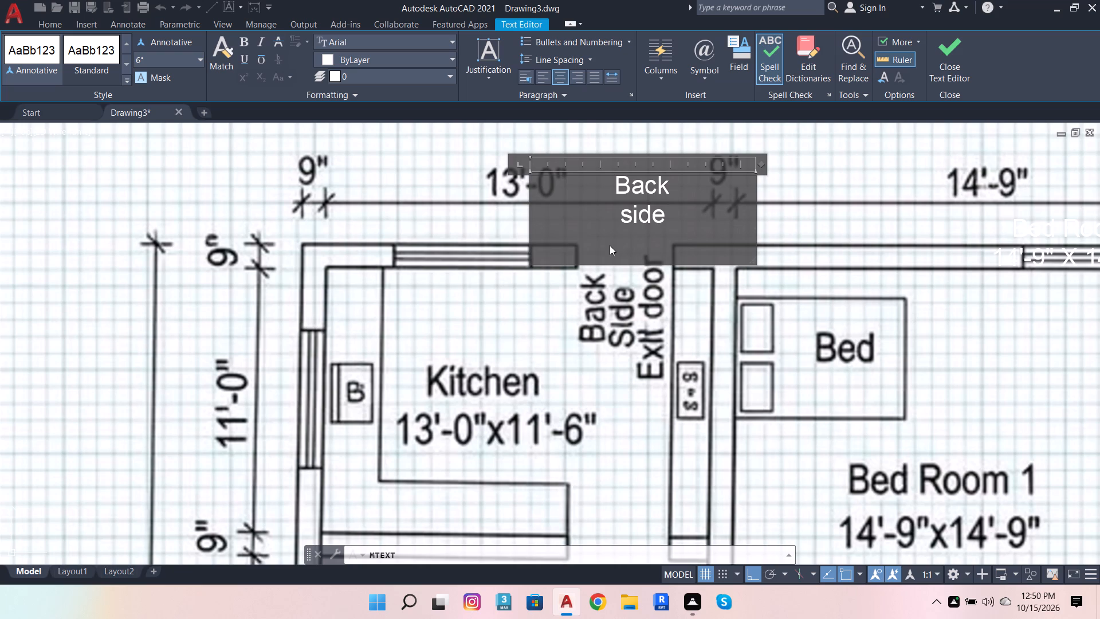
text(Exit)
key(space)
text(doo)
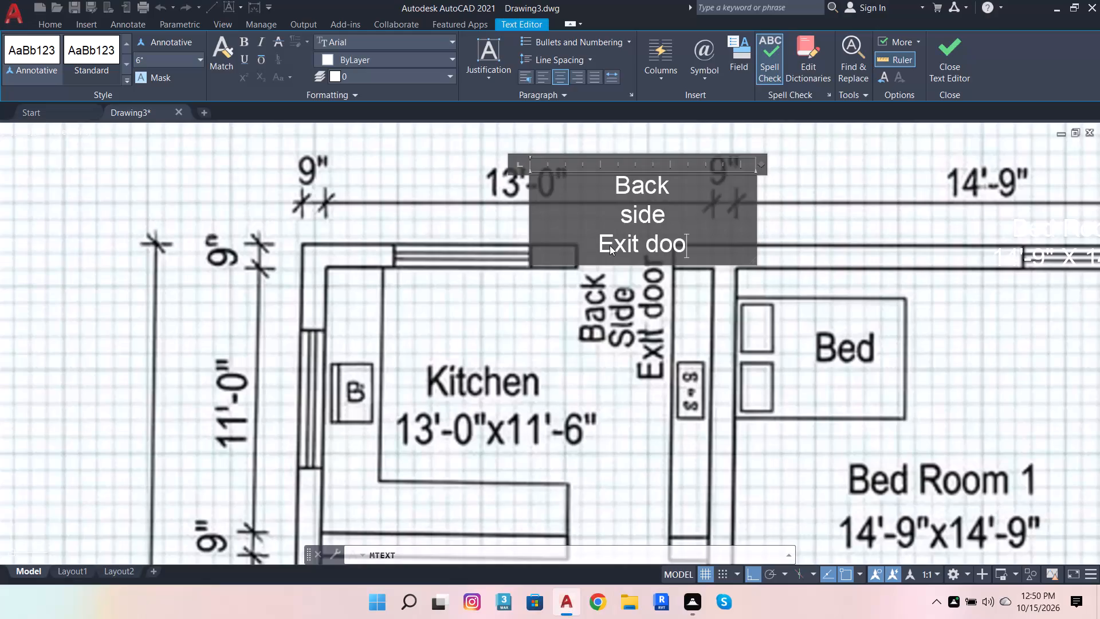
key(r)
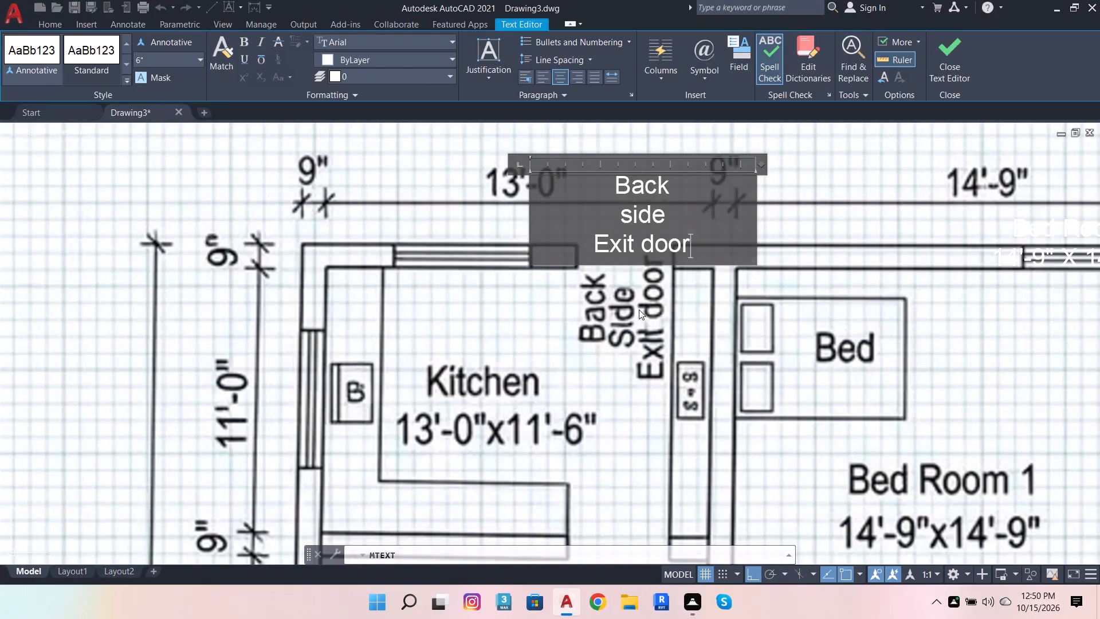
click(639, 309)
Add a centred multiline text reading Kitchen with 13'-0" x 11'-6" on the second line, just above the reference's Kitchen label.
click(351, 40)
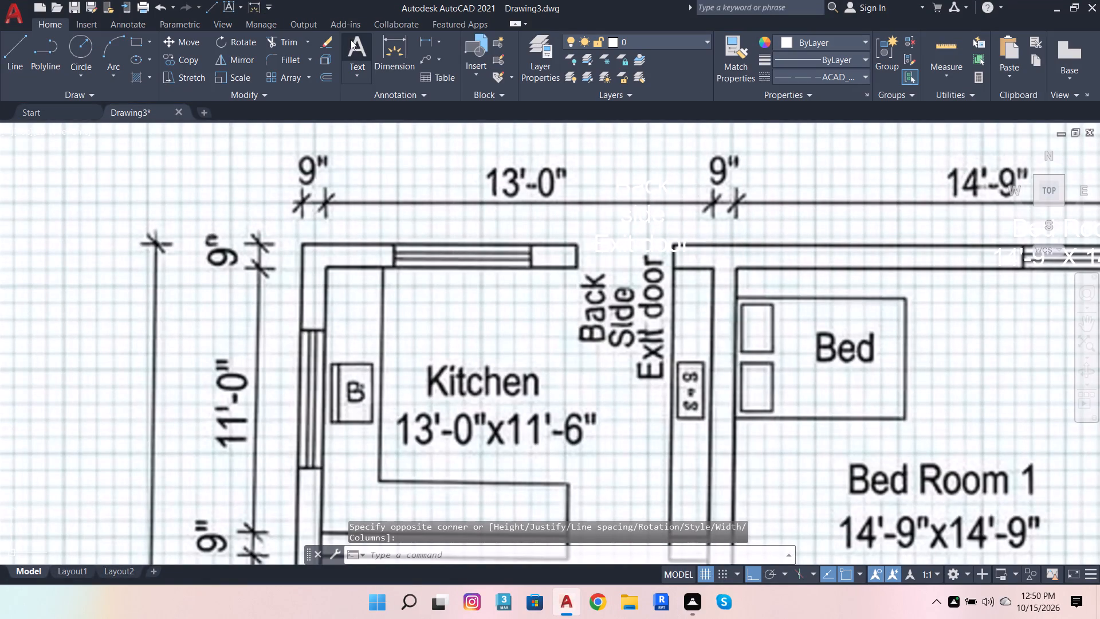
click(348, 283)
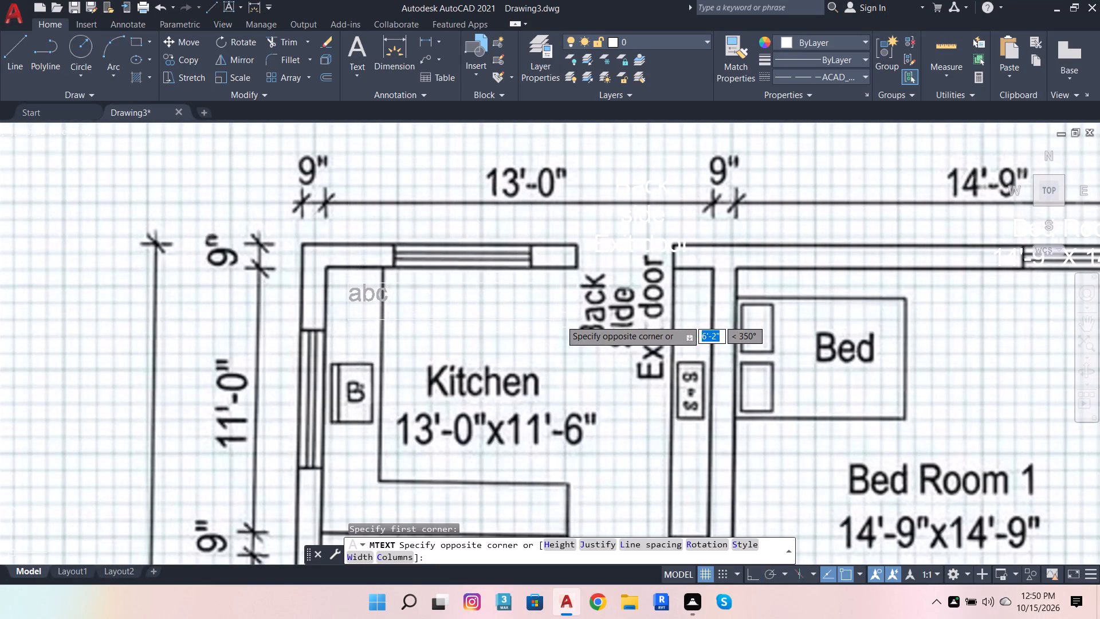
click(560, 320)
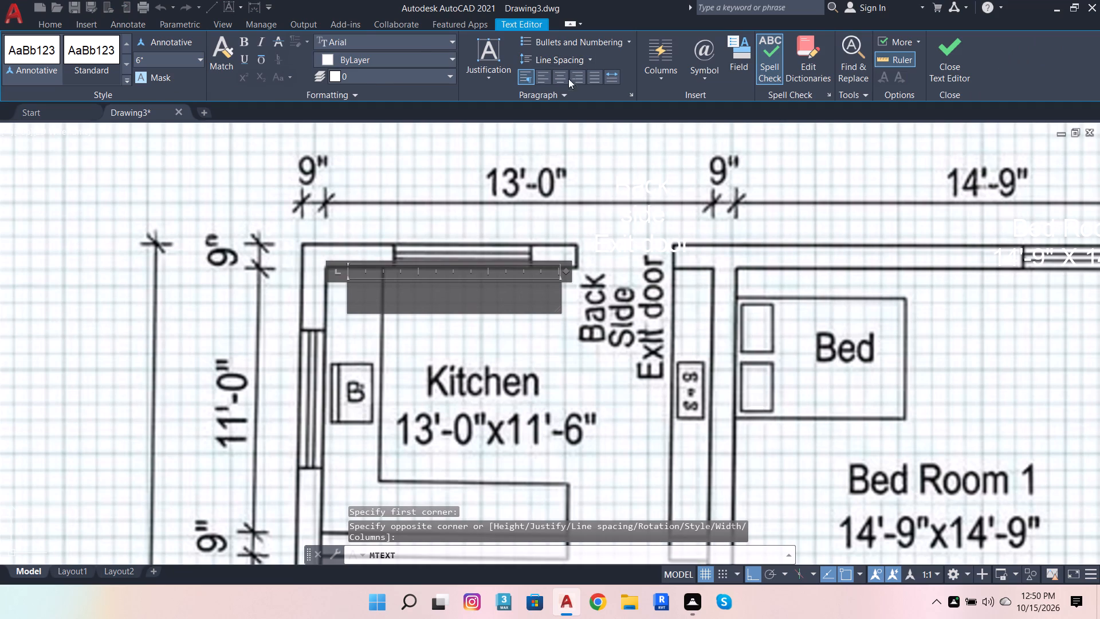
click(555, 81)
click(453, 291)
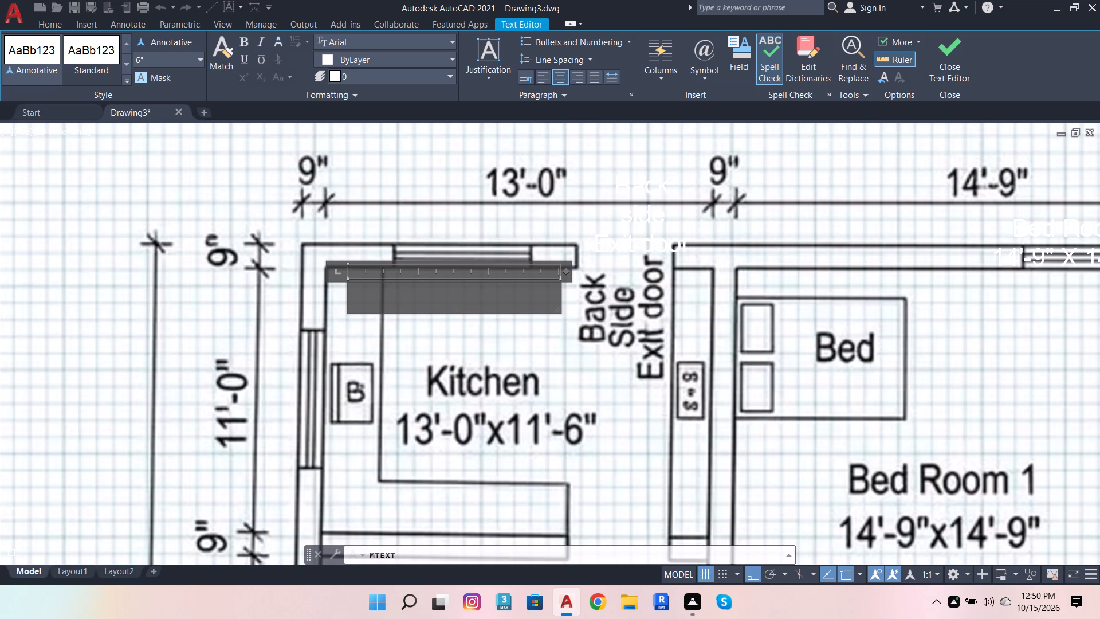
key(shift+k)
text(it)
text(chen)
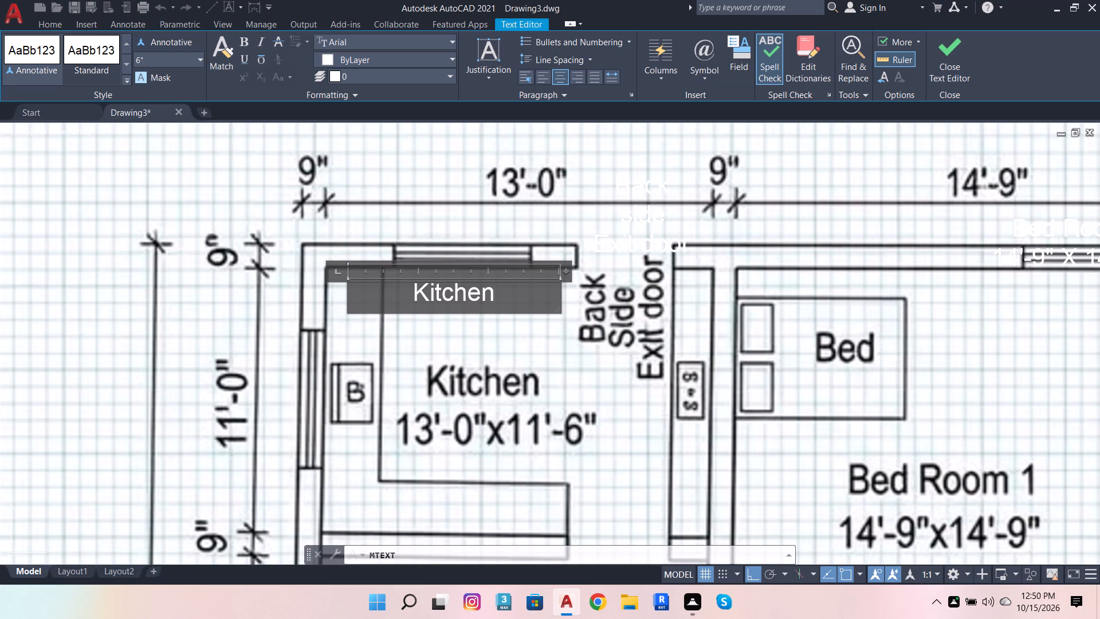
key(Return)
text(13)
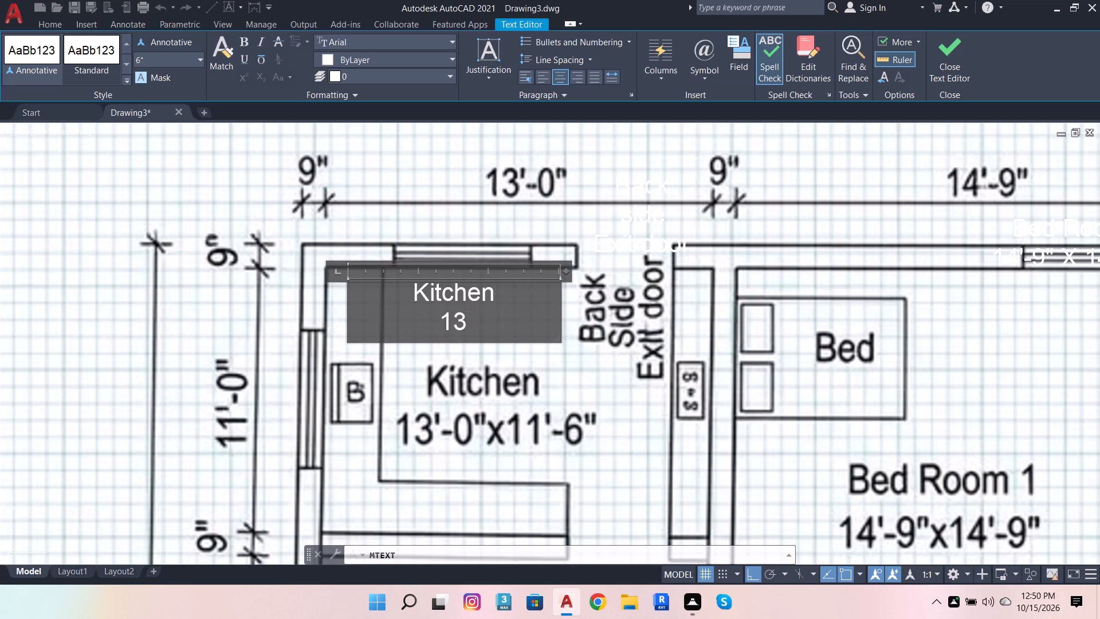
text('-)
text(0")
key(space)
key(x)
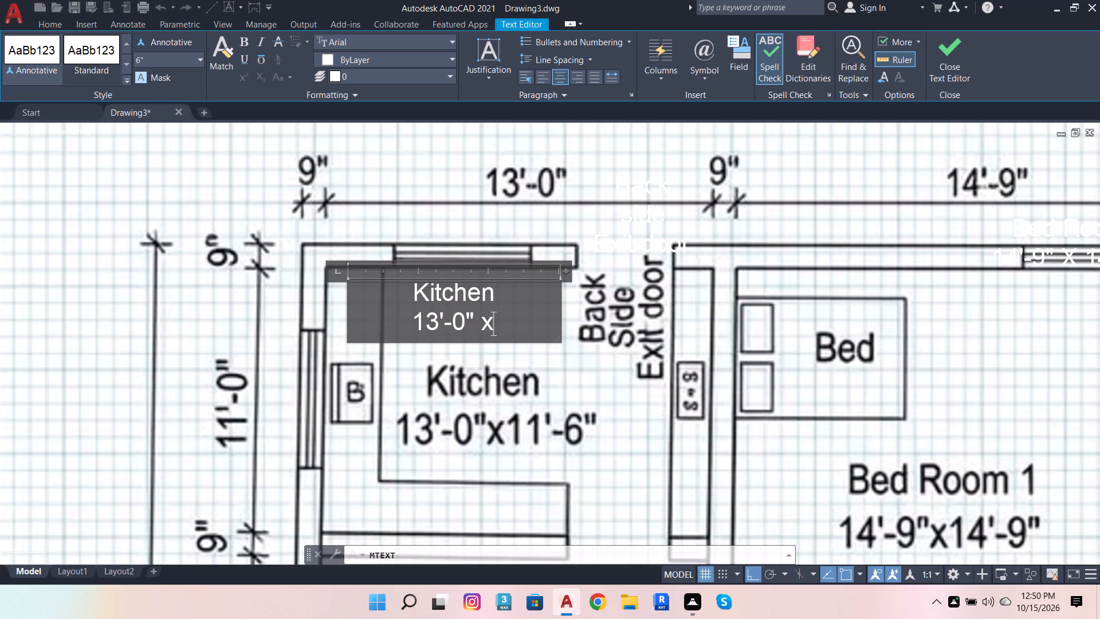
key(space)
text(11)
key(apostrophe)
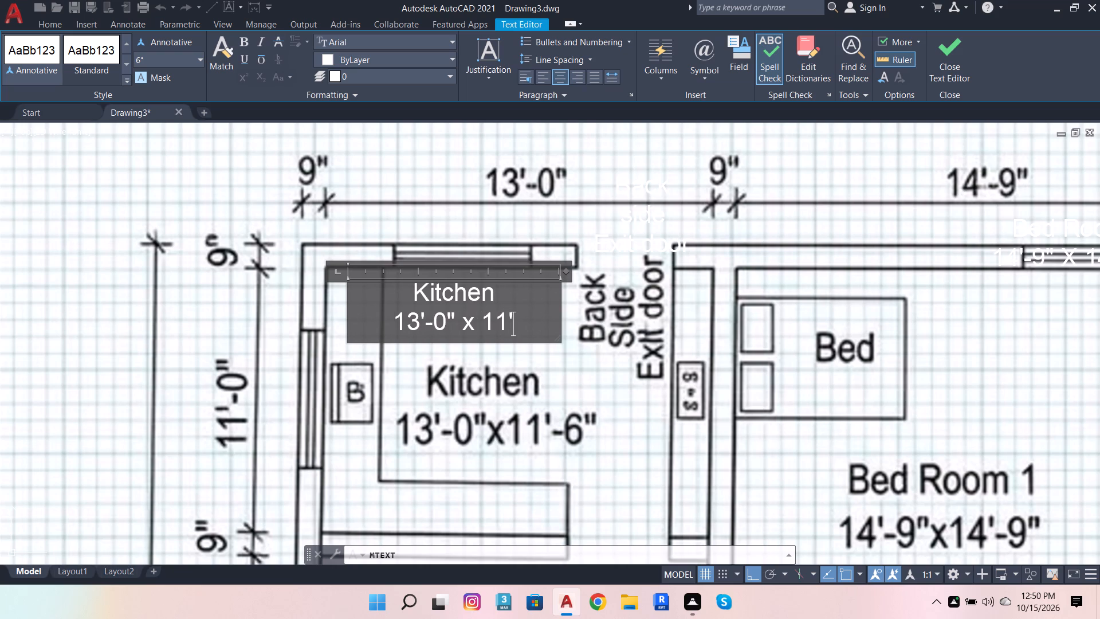
key(minus)
text(6")
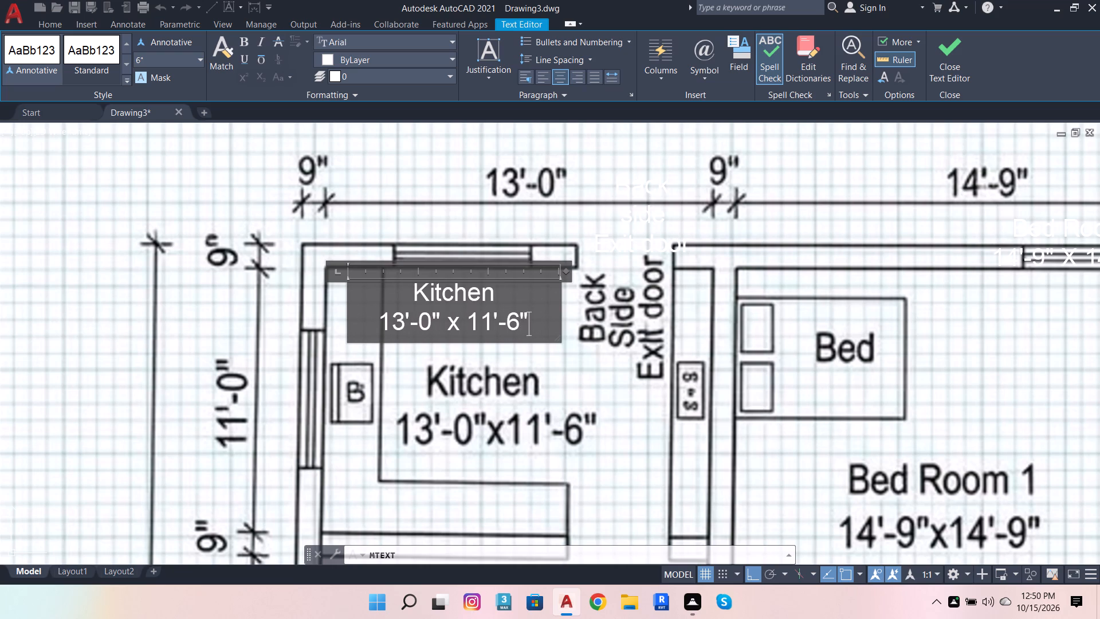
click(531, 355)
Add a centred multiline text reading Study Room with 8'-0" x 12'-0" on the second line, along the reference's Study Room top wall.
scroll(528, 310, down, 3)
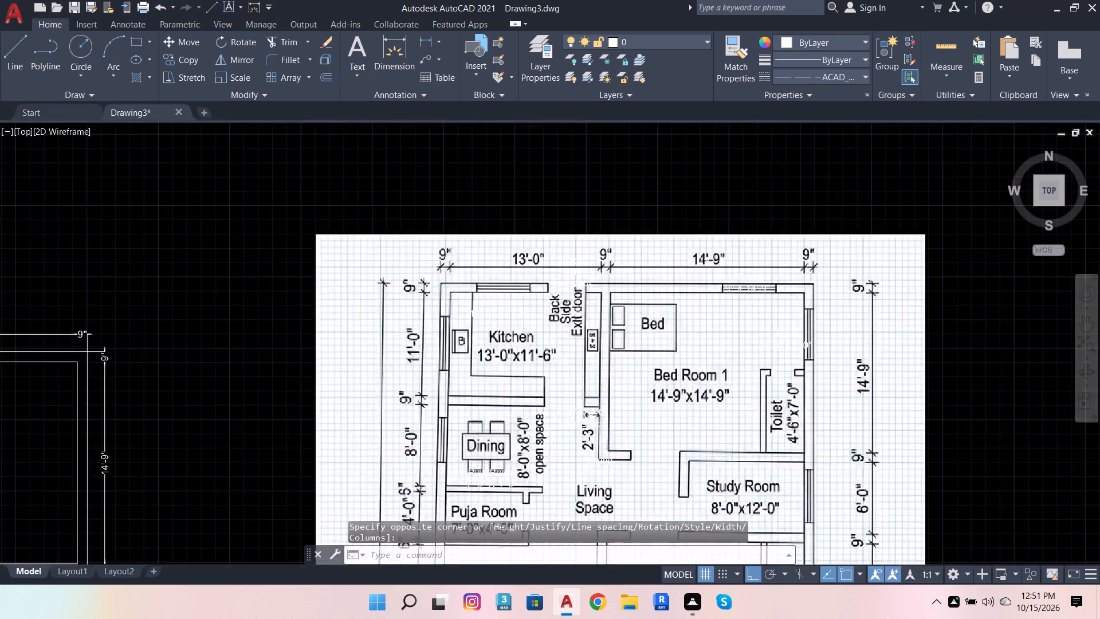
scroll(506, 413, up, 2)
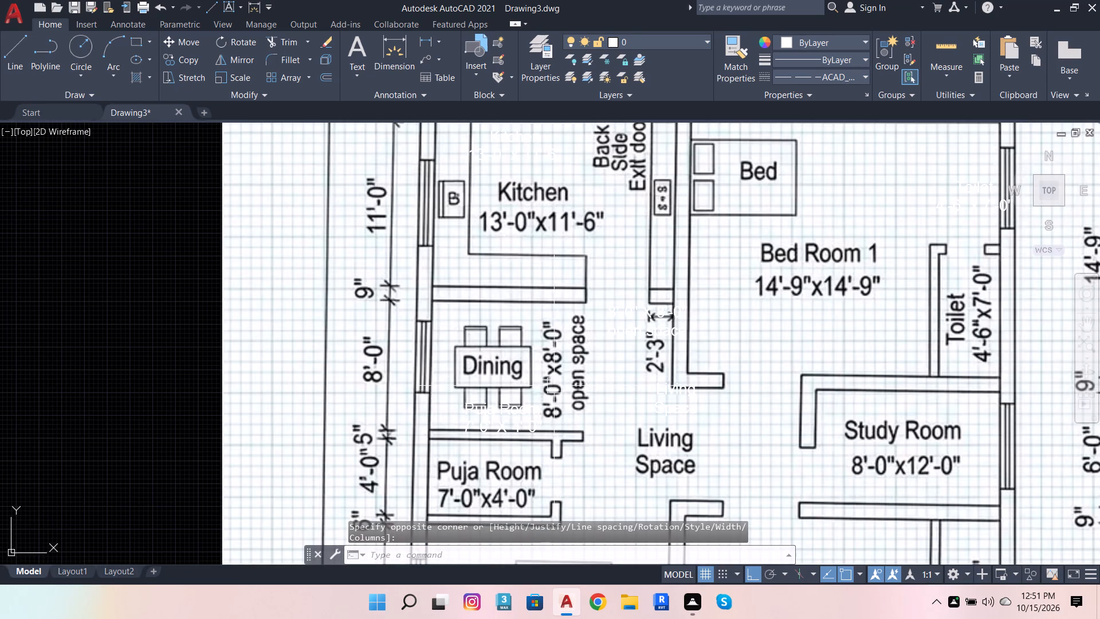
scroll(580, 319, down, 1)
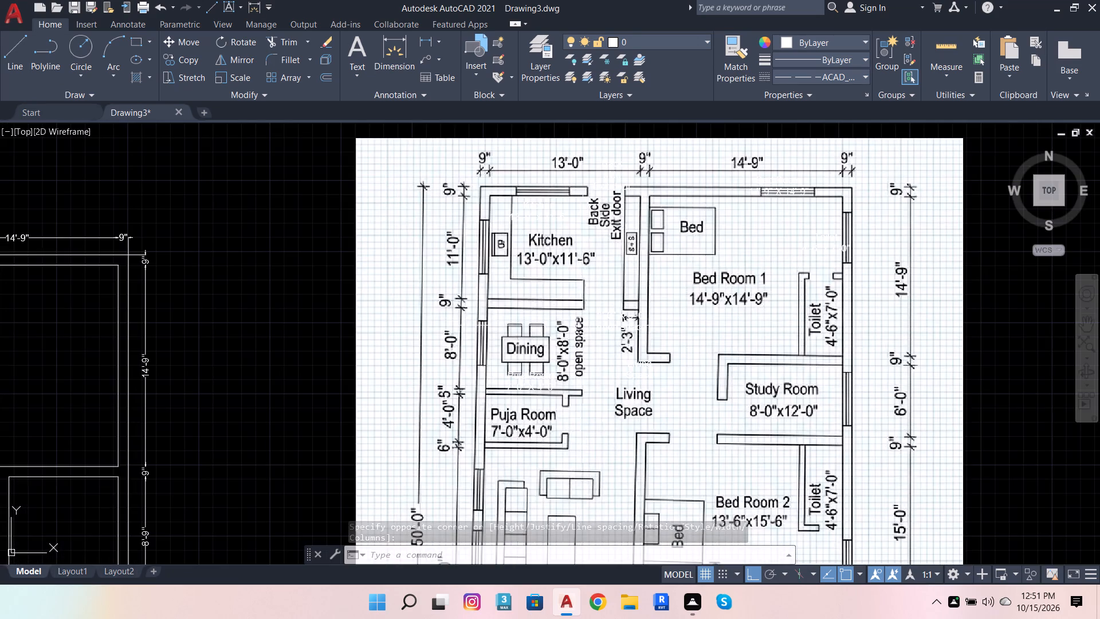
scroll(635, 414, up, 1)
scroll(631, 361, down, 1)
scroll(775, 336, up, 1)
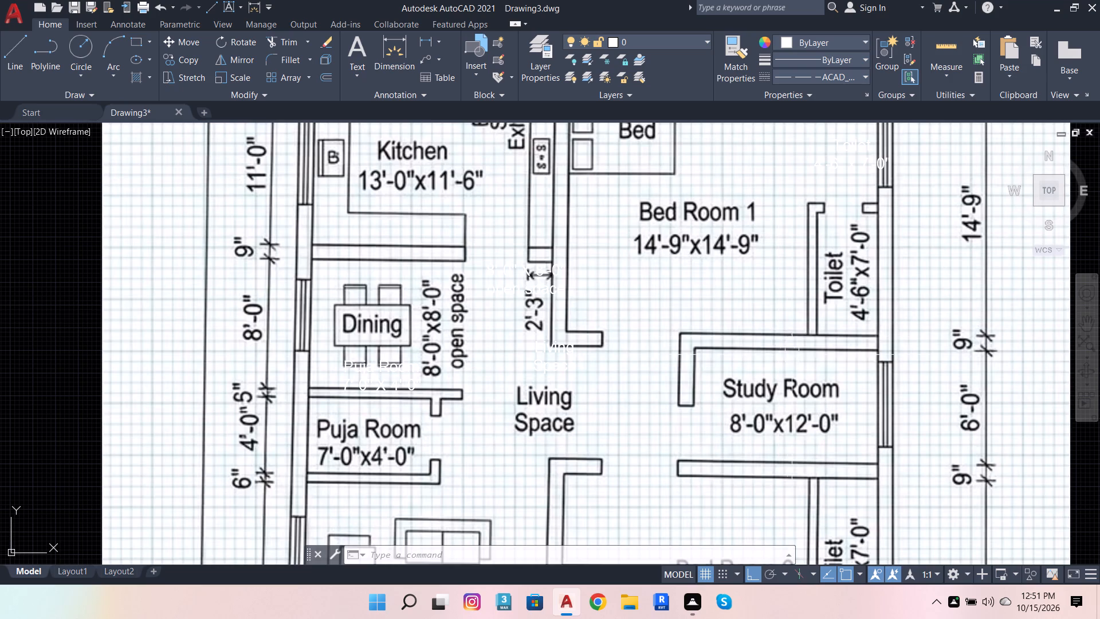
scroll(622, 321, down, 1)
scroll(773, 385, up, 2)
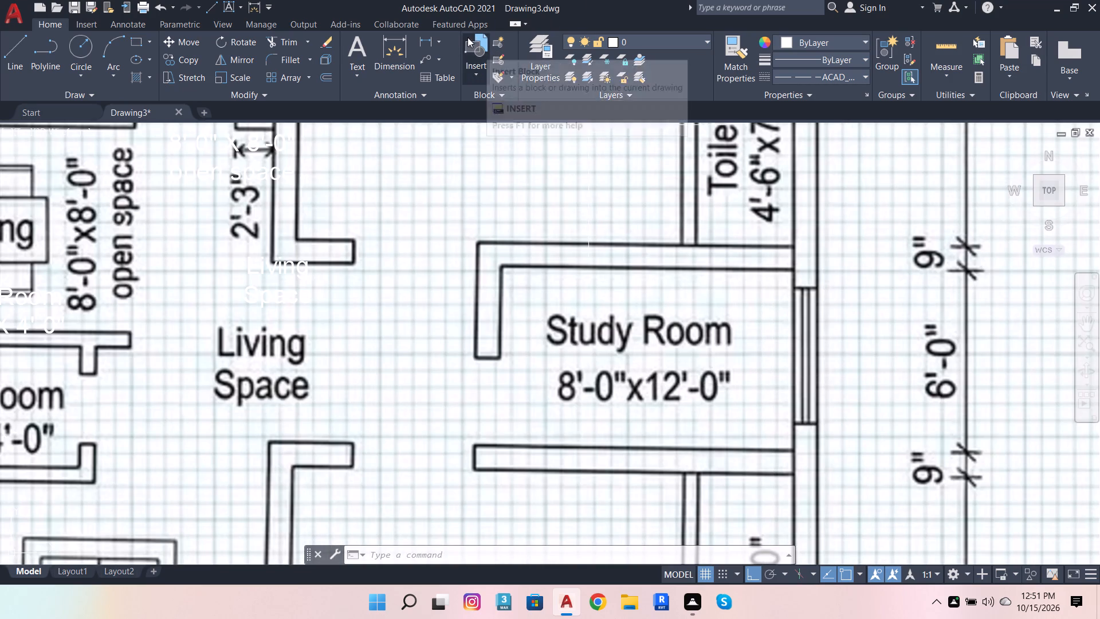
click(349, 48)
click(560, 228)
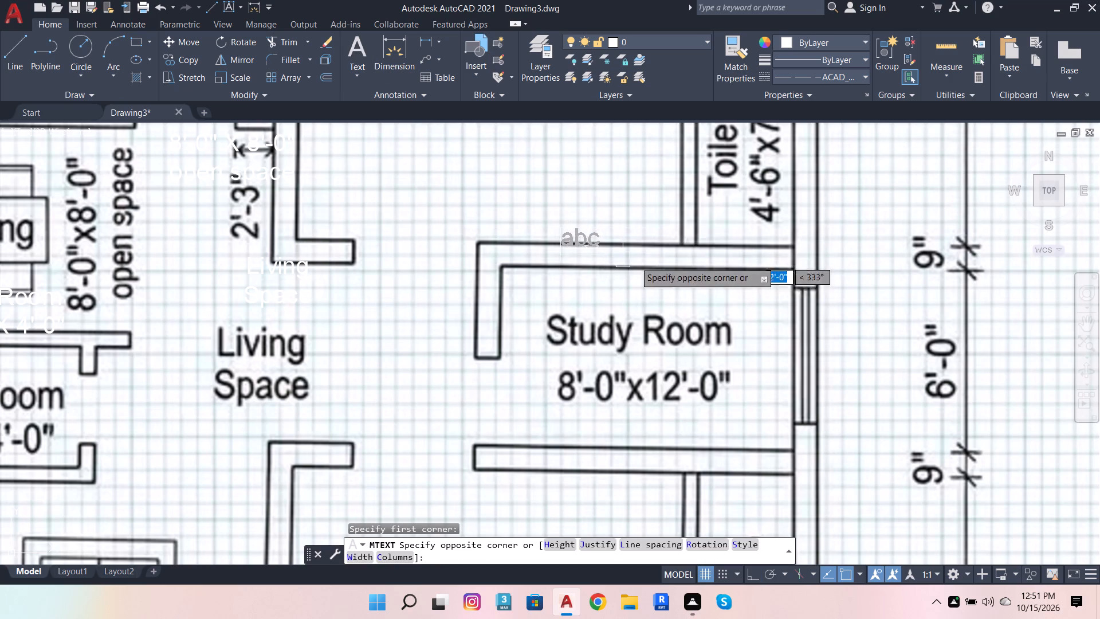
click(791, 284)
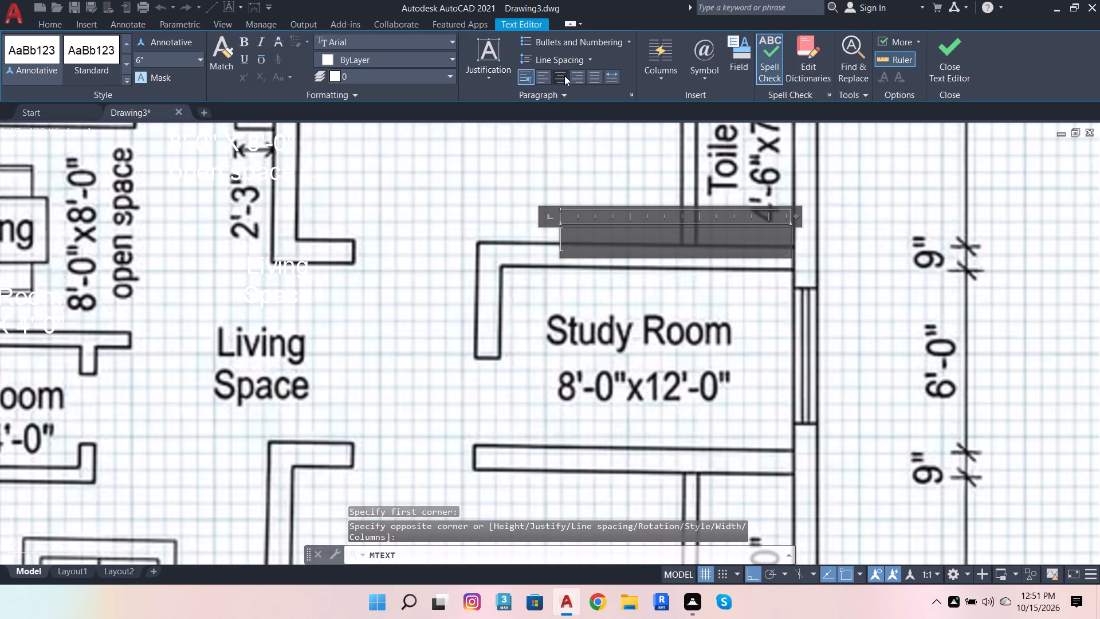
click(561, 76)
scroll(480, 332, down, 1)
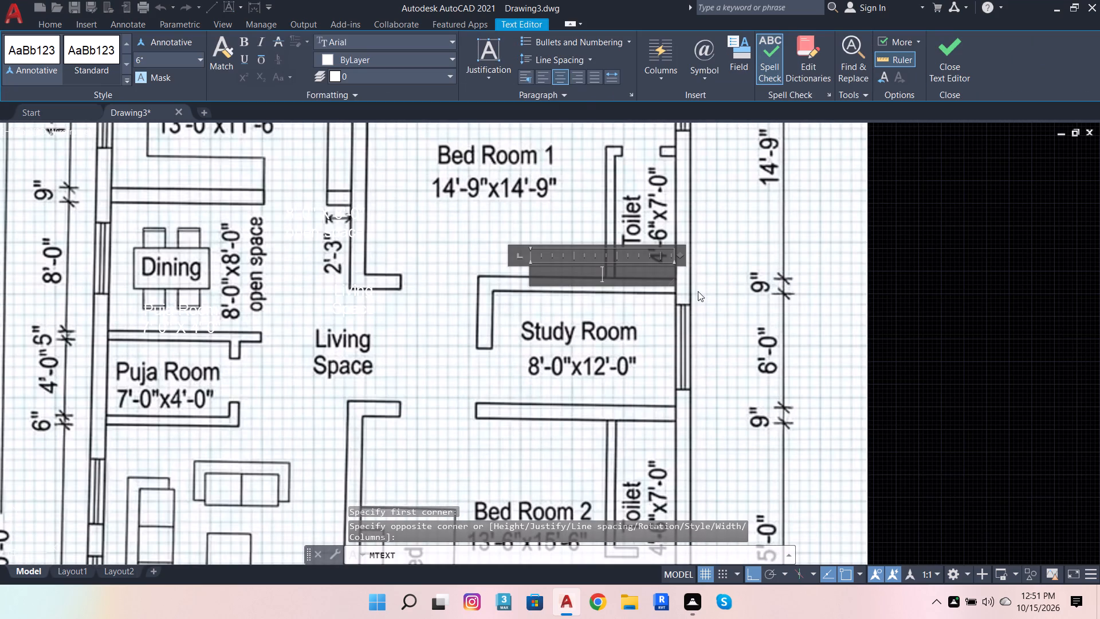
scroll(679, 286, up, 1)
click(556, 272)
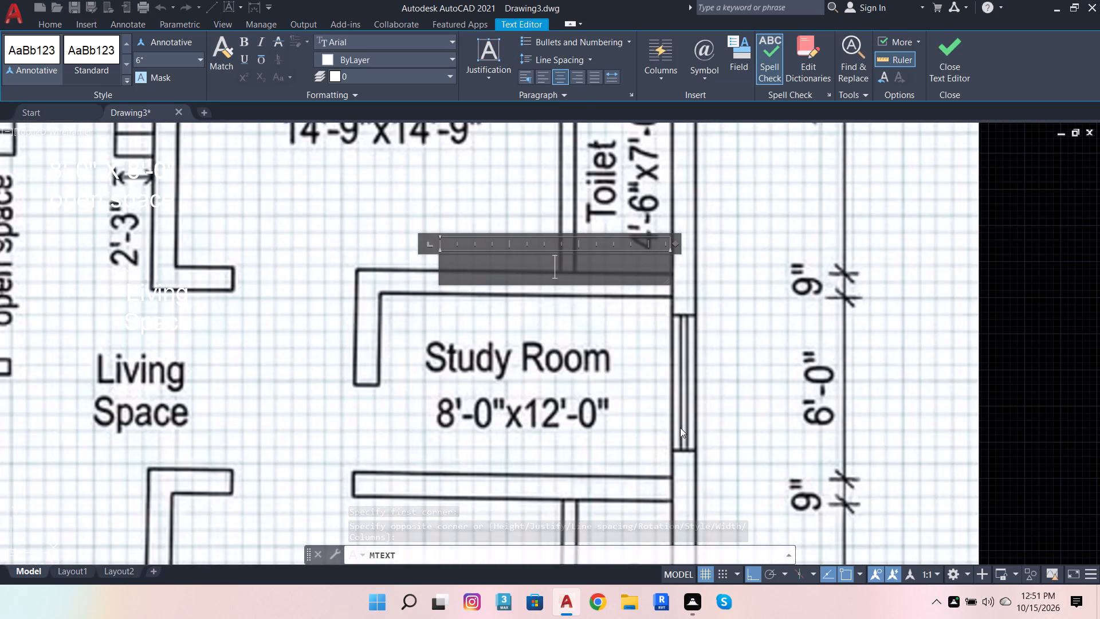
text(St)
key(u)
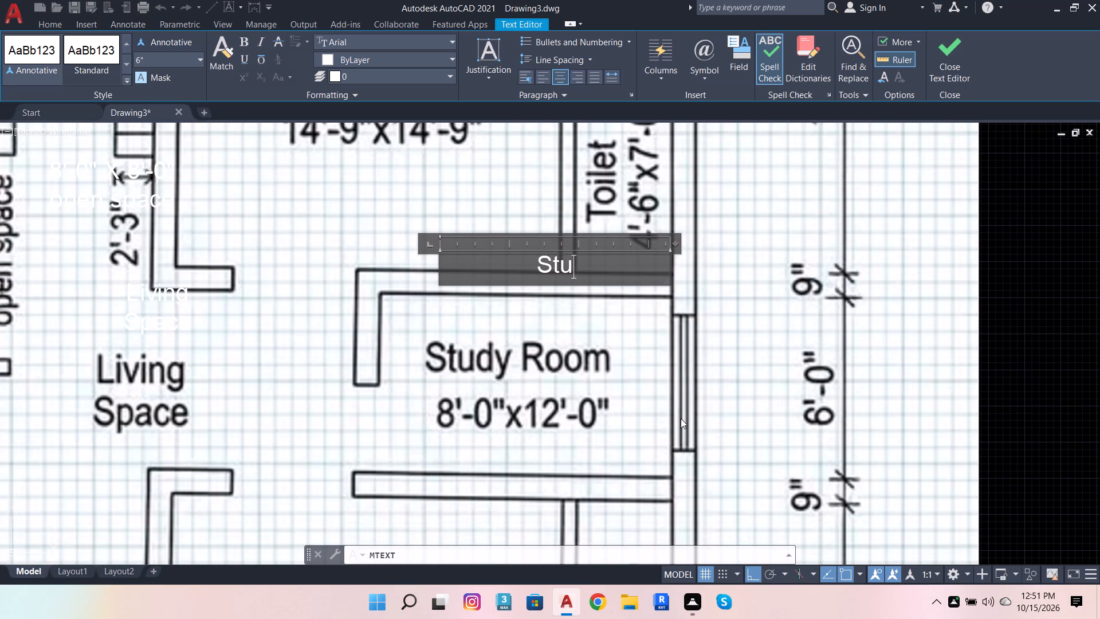
text(dy)
key(space)
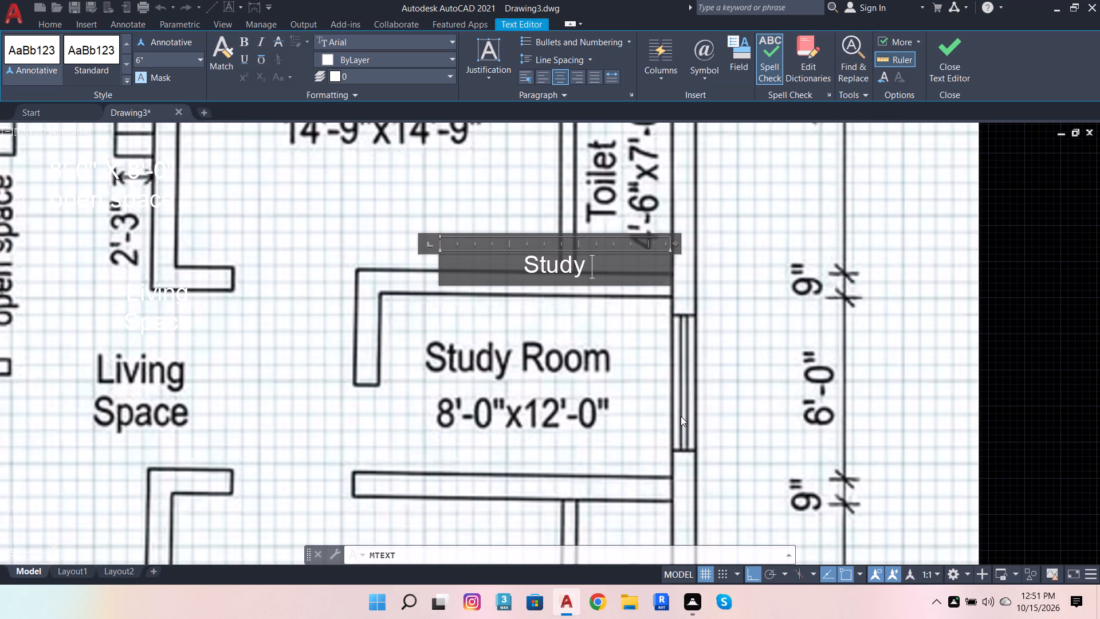
key(shift+r)
text(om)
key(BackSpace)
text(om)
key(Return)
key(8)
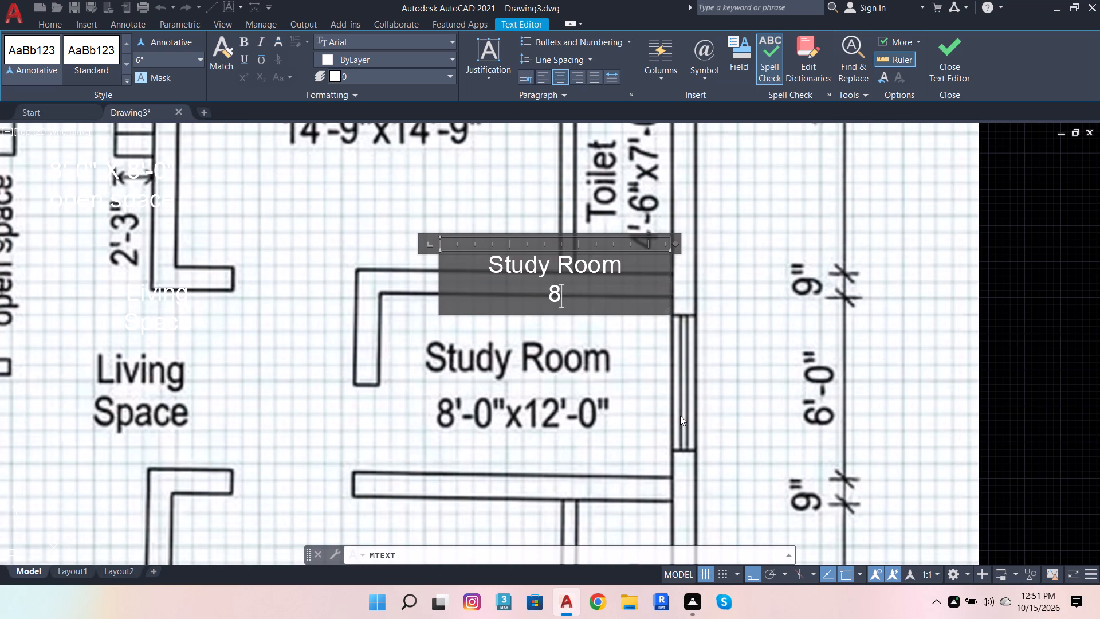
key(apostrophe)
text(-0")
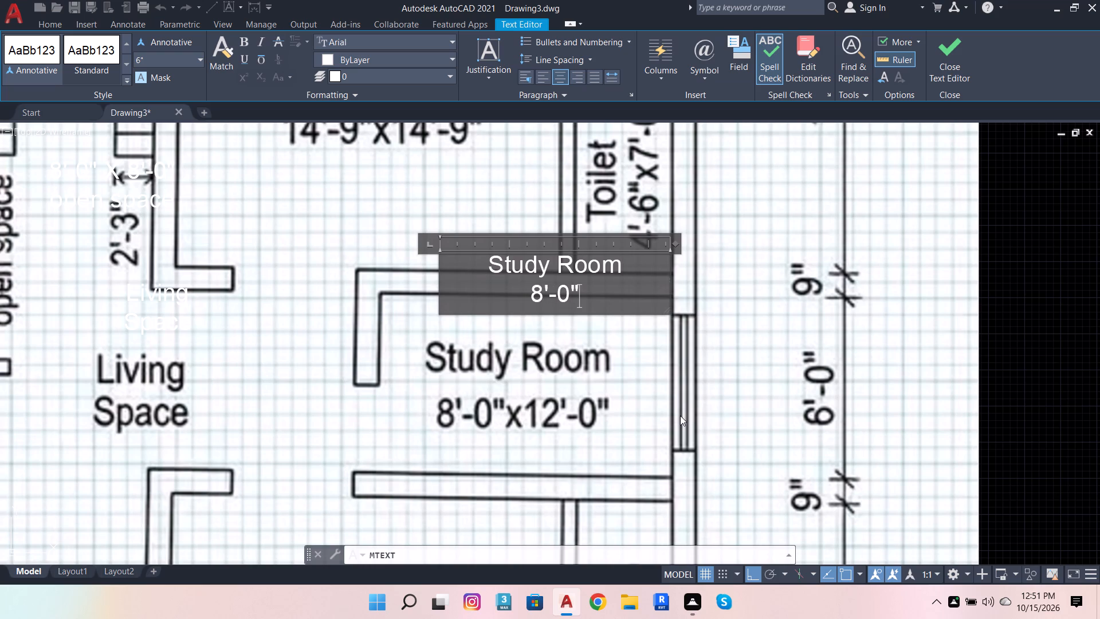
key(space)
text(x)
key(space)
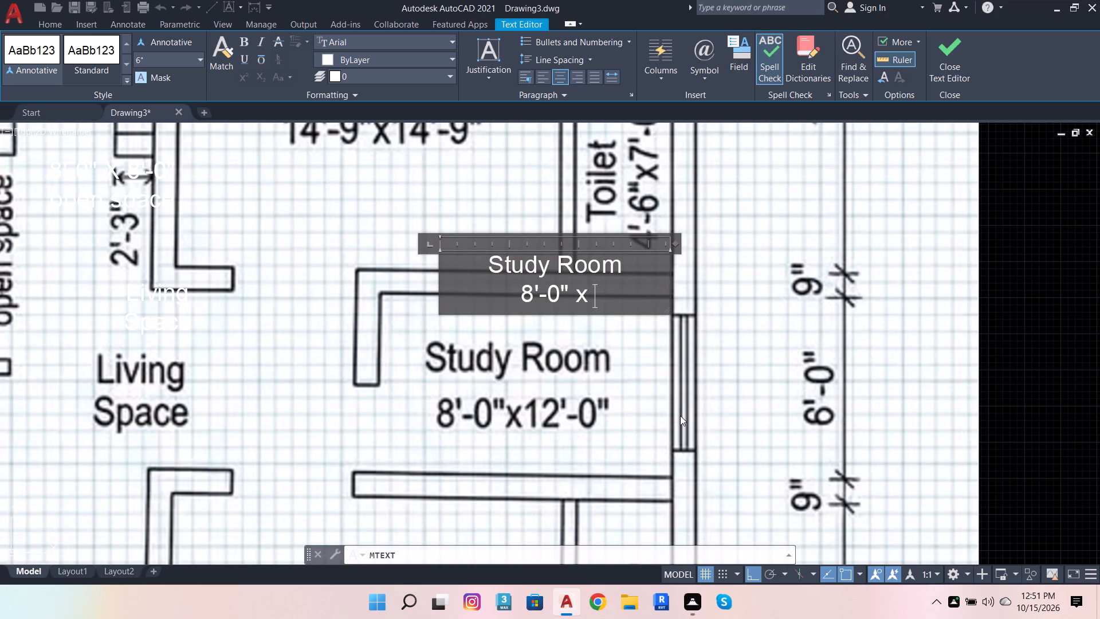
text(12')
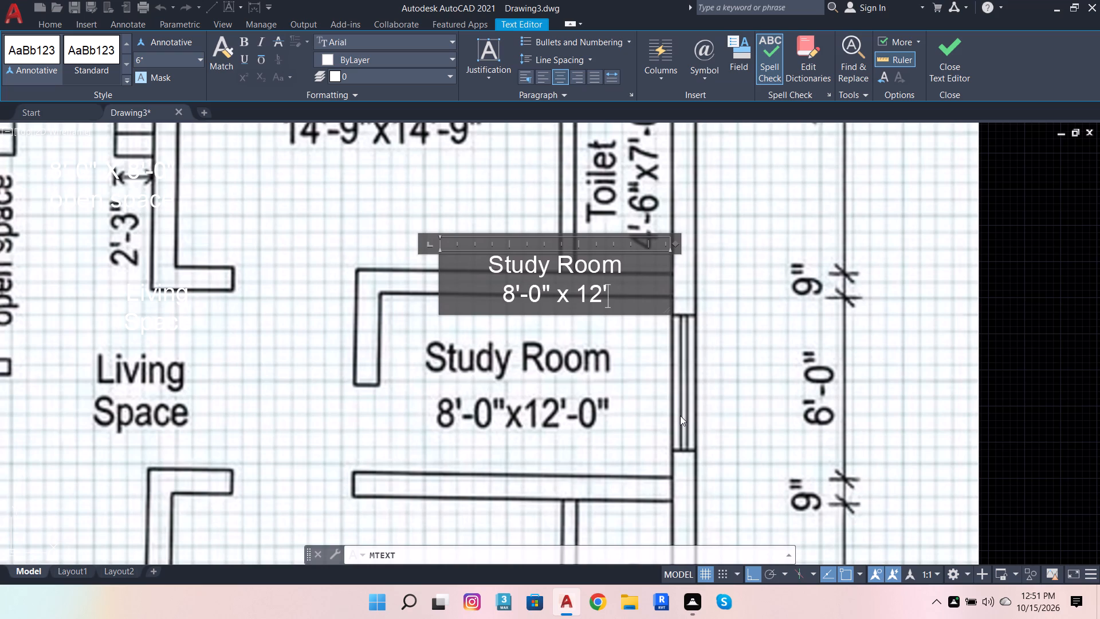
key(minus)
text(0")
click(832, 449)
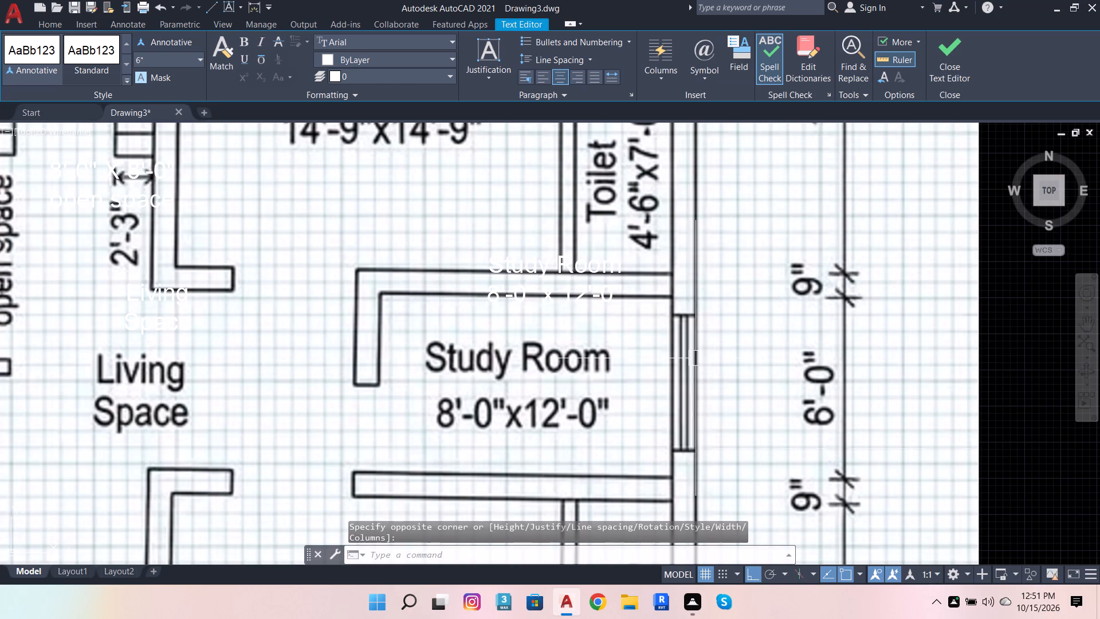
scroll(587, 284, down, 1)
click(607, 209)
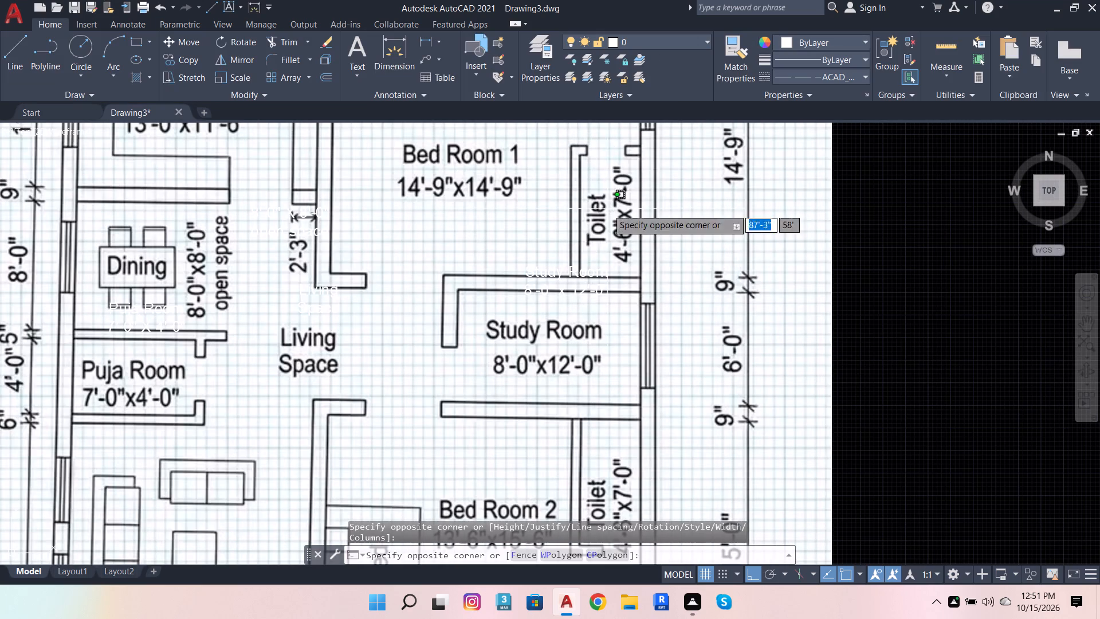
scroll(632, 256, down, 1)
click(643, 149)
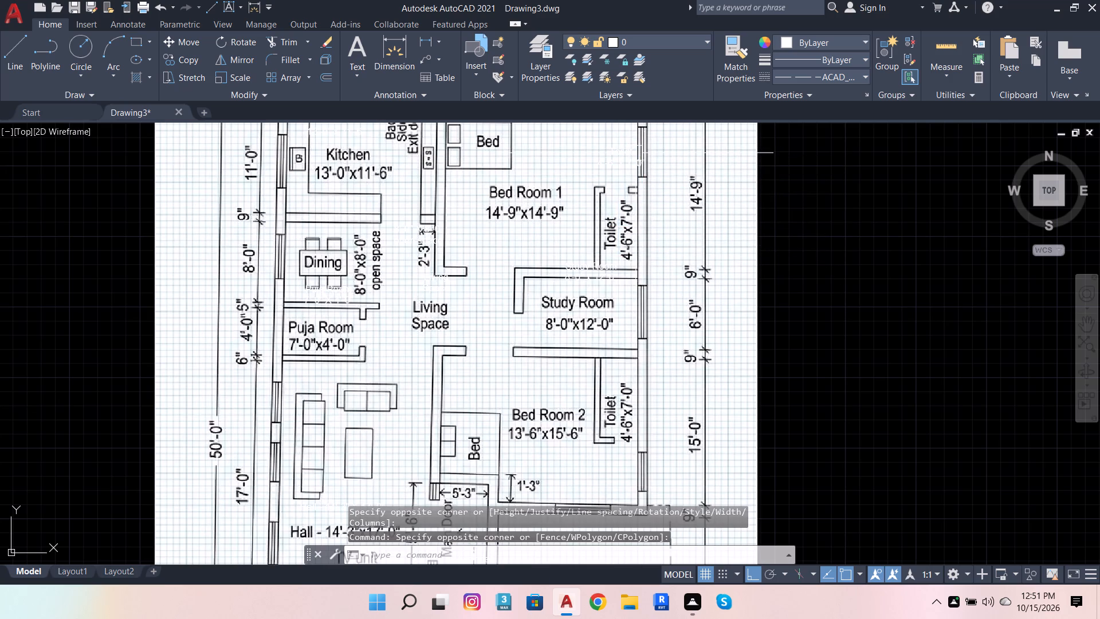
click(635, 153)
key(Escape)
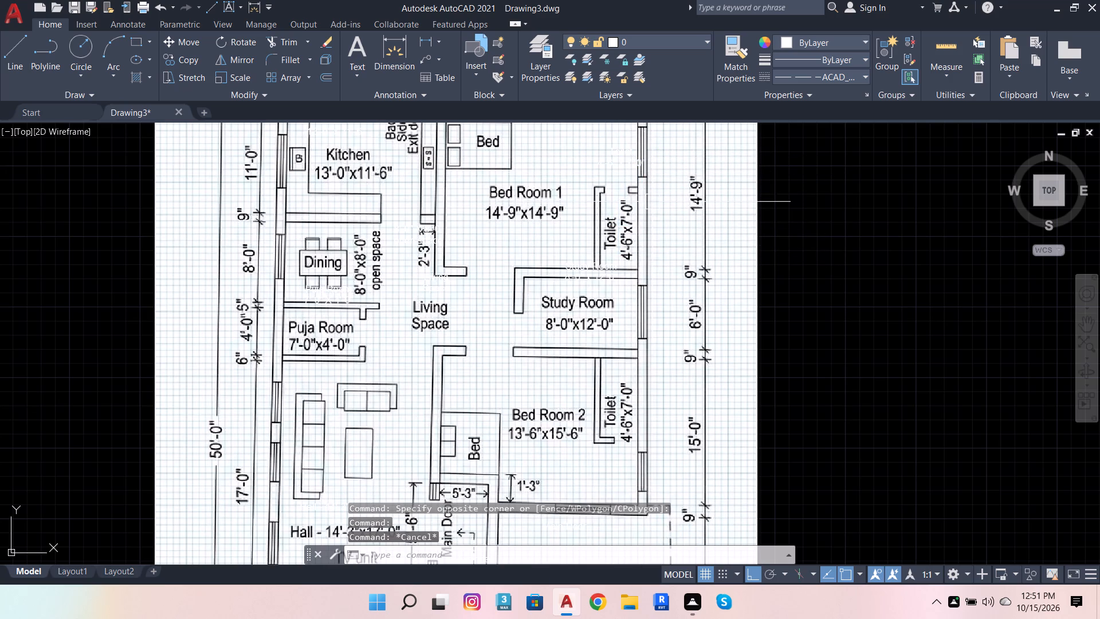
Add a centred multiline text reading Bed Room 2 with 13'-6" x 15'-6" on the second line, above the reference's Bed Room 2 label.
scroll(653, 203, down, 1)
scroll(599, 352, up, 3)
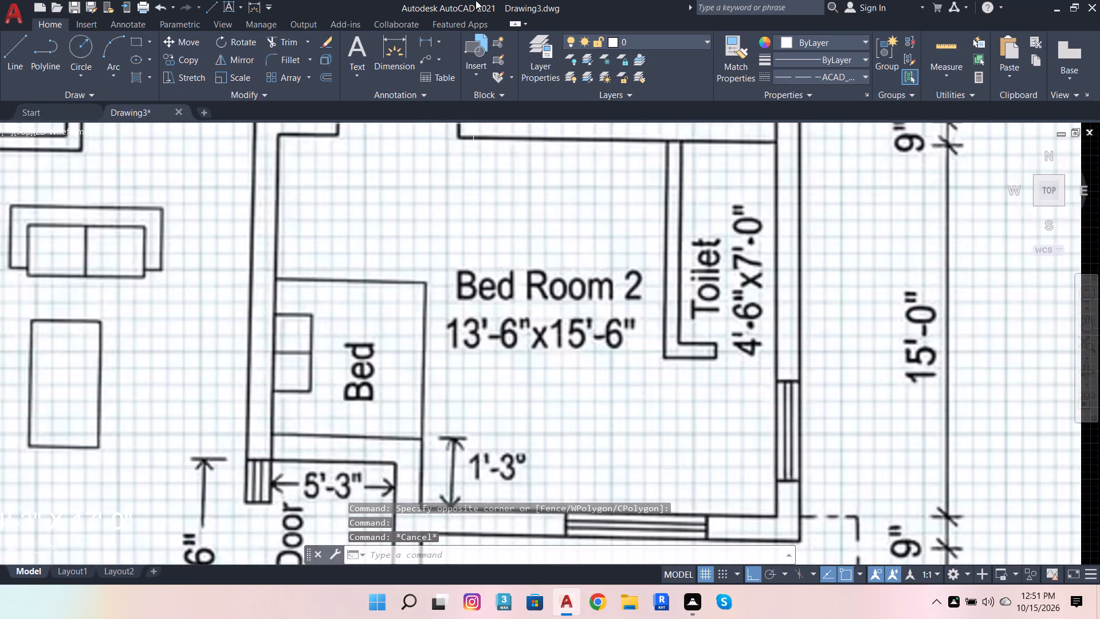
click(348, 46)
click(404, 156)
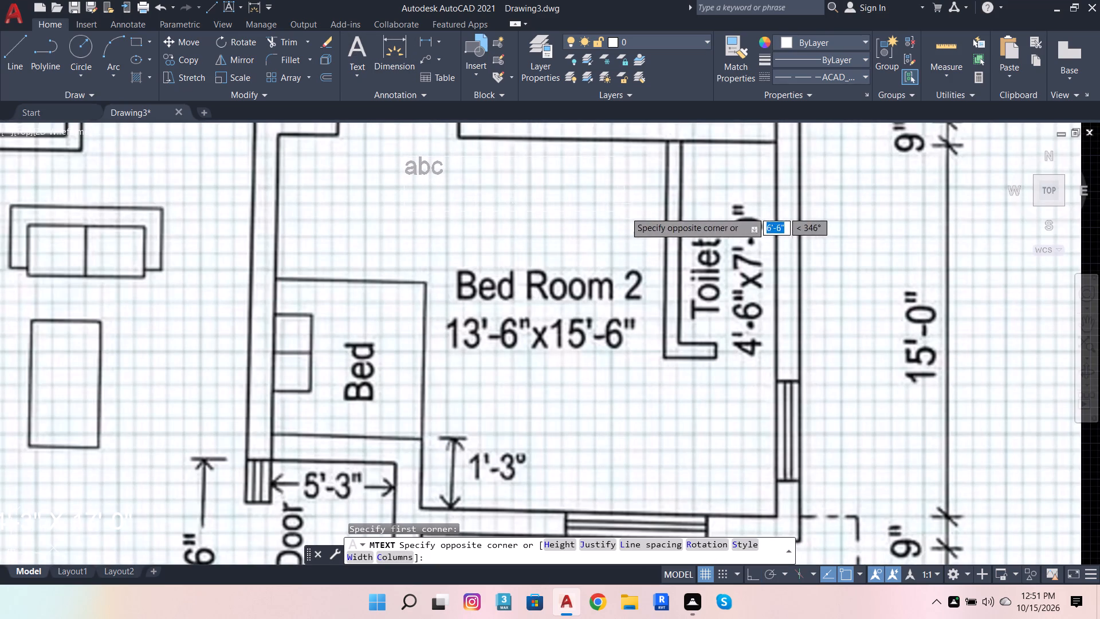
click(636, 211)
click(564, 80)
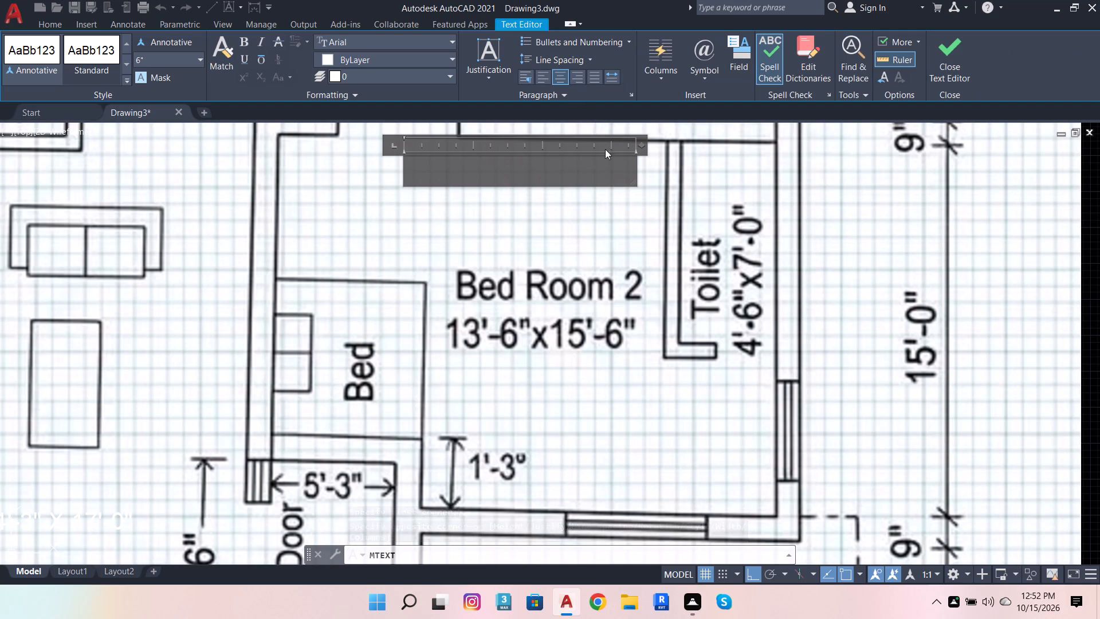
click(495, 158)
key(shift+b)
text(ed)
key(space)
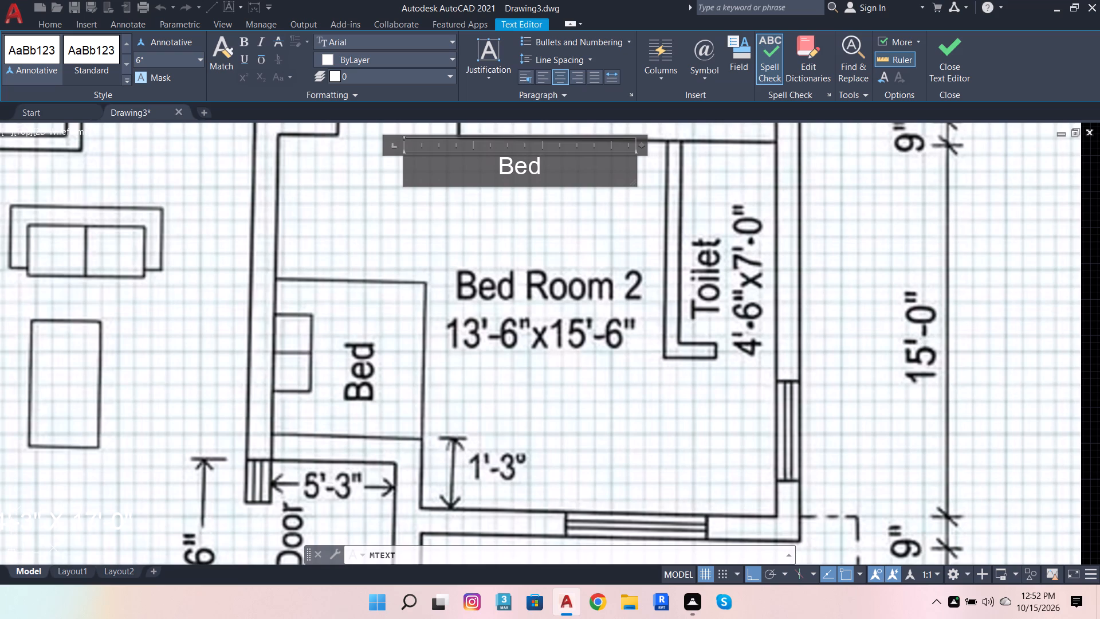
text(Roo)
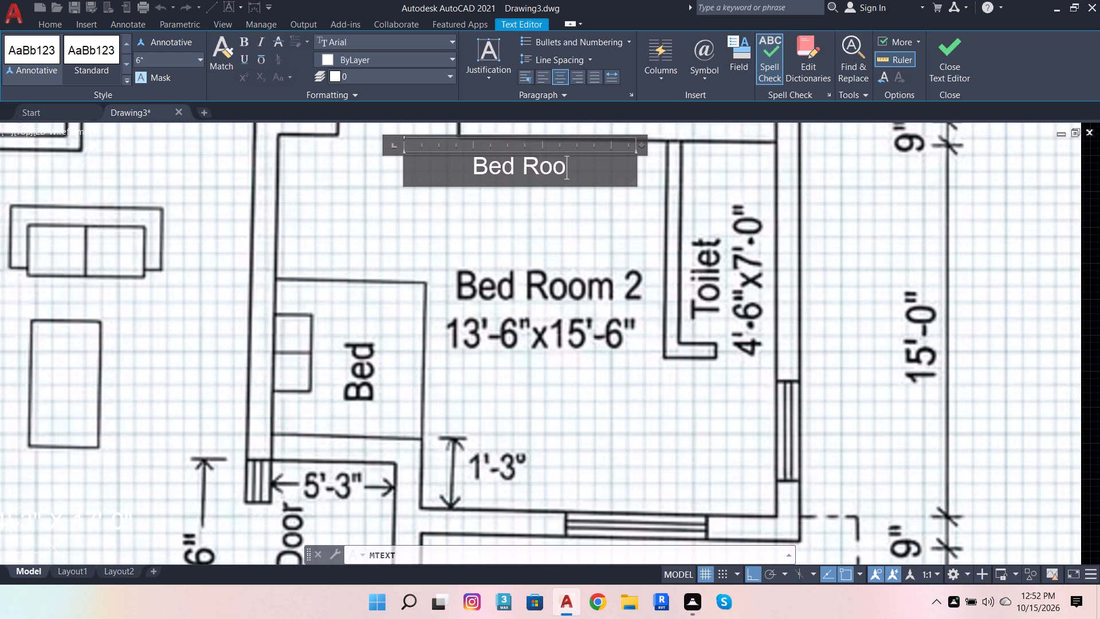
key(m)
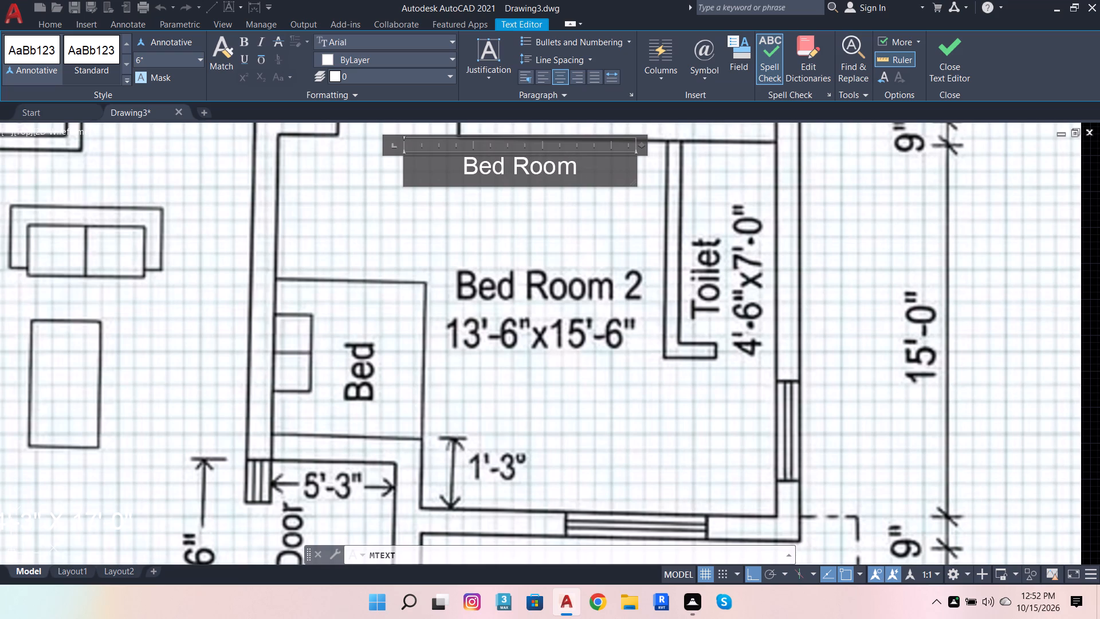
key(space)
text(2)
key(Return)
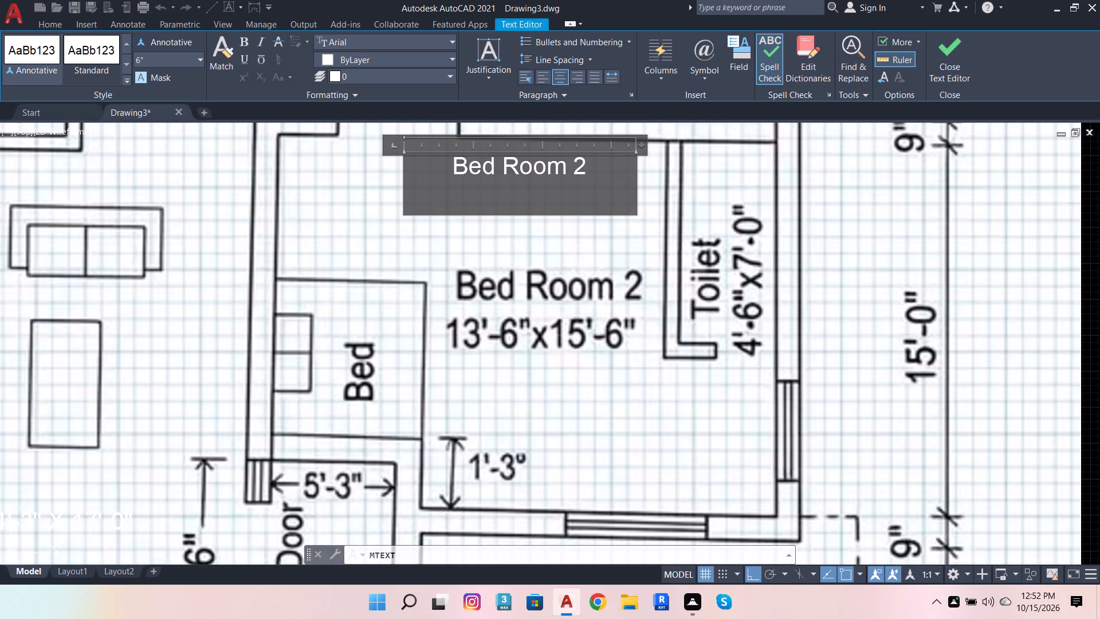
text(13')
key(minus)
text(6")
key(space)
text(x 15')
key(minus)
text(6")
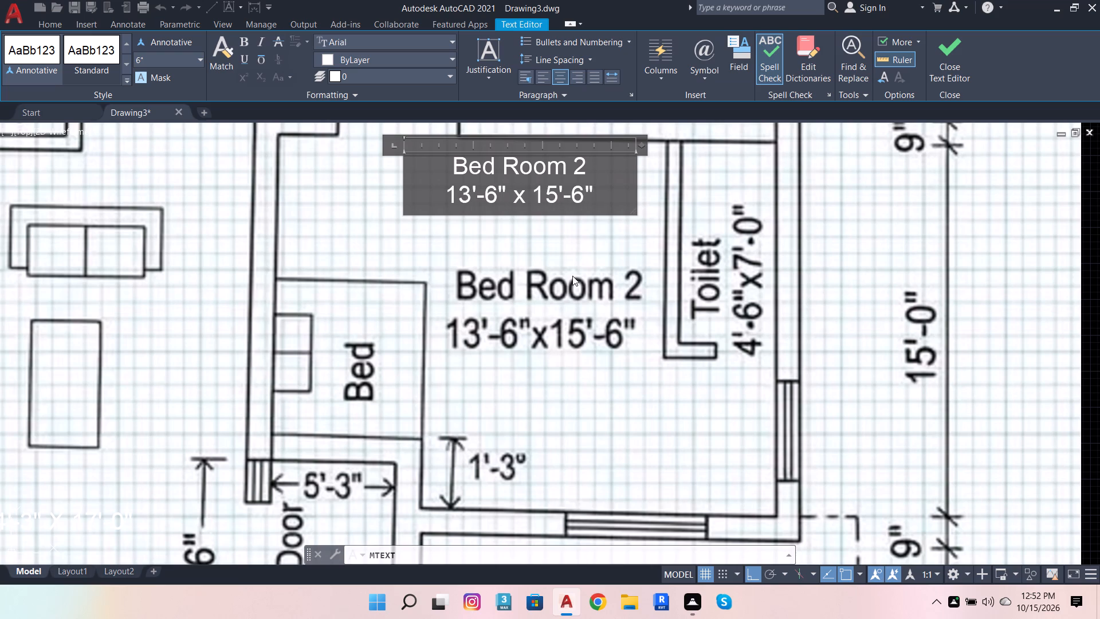
click(564, 255)
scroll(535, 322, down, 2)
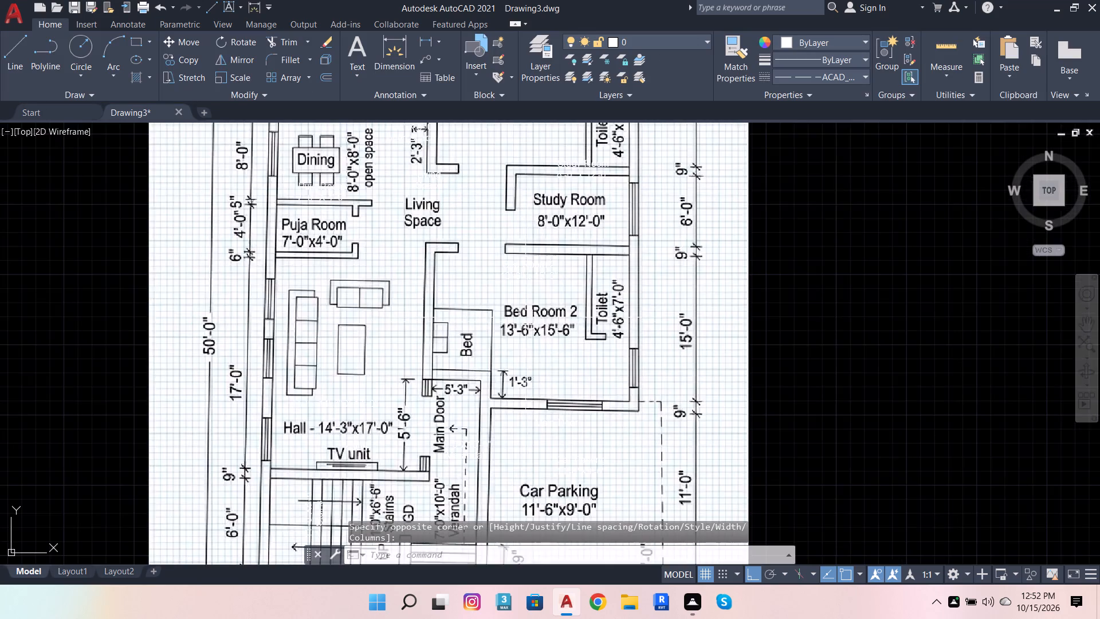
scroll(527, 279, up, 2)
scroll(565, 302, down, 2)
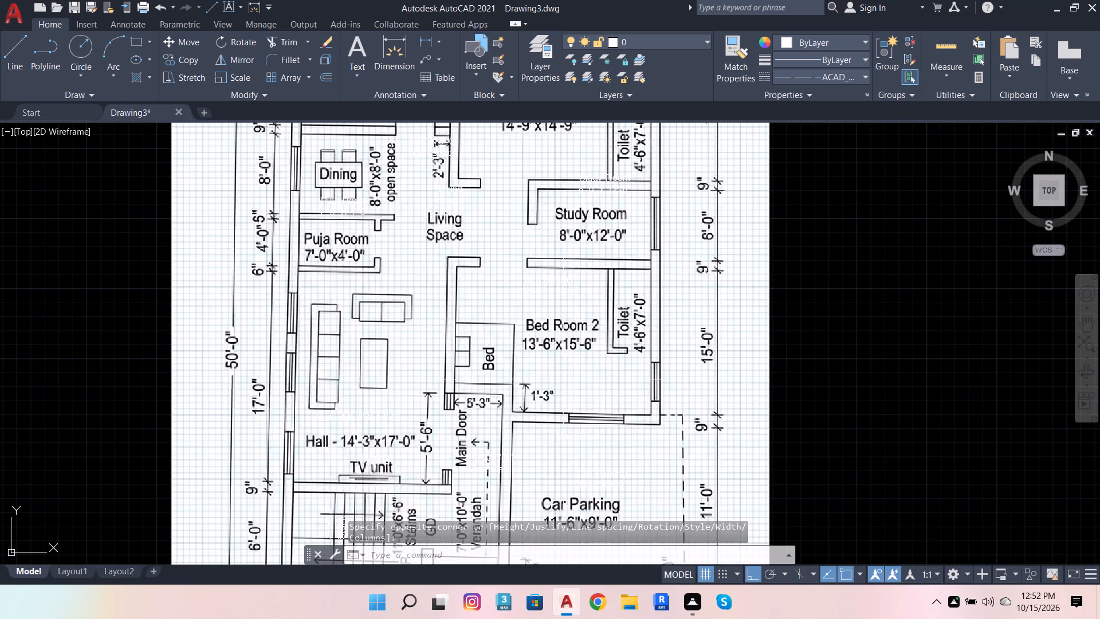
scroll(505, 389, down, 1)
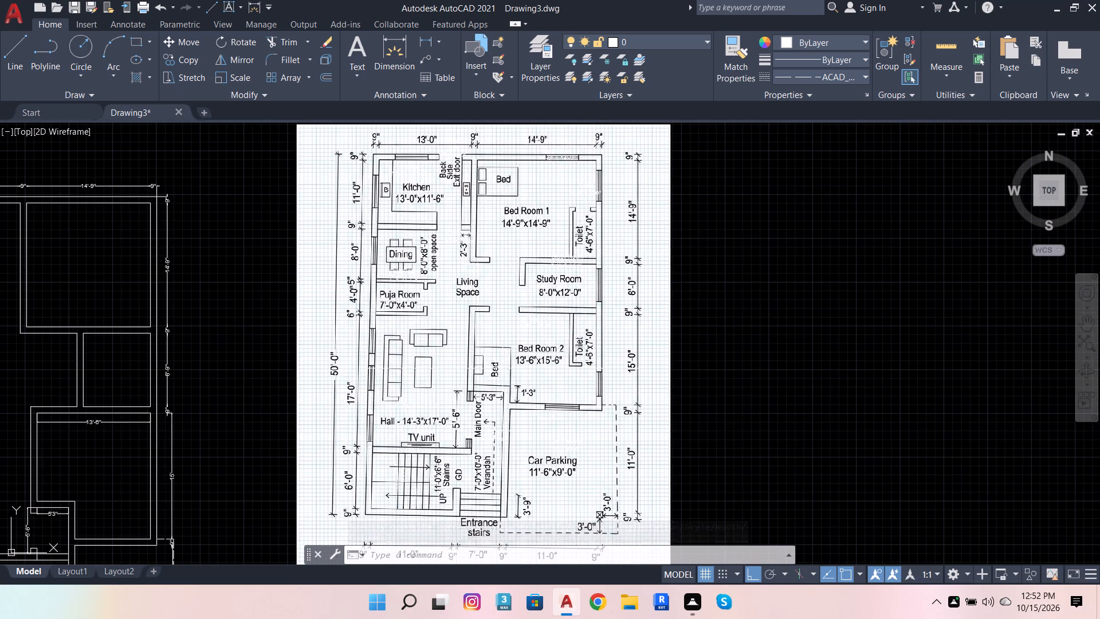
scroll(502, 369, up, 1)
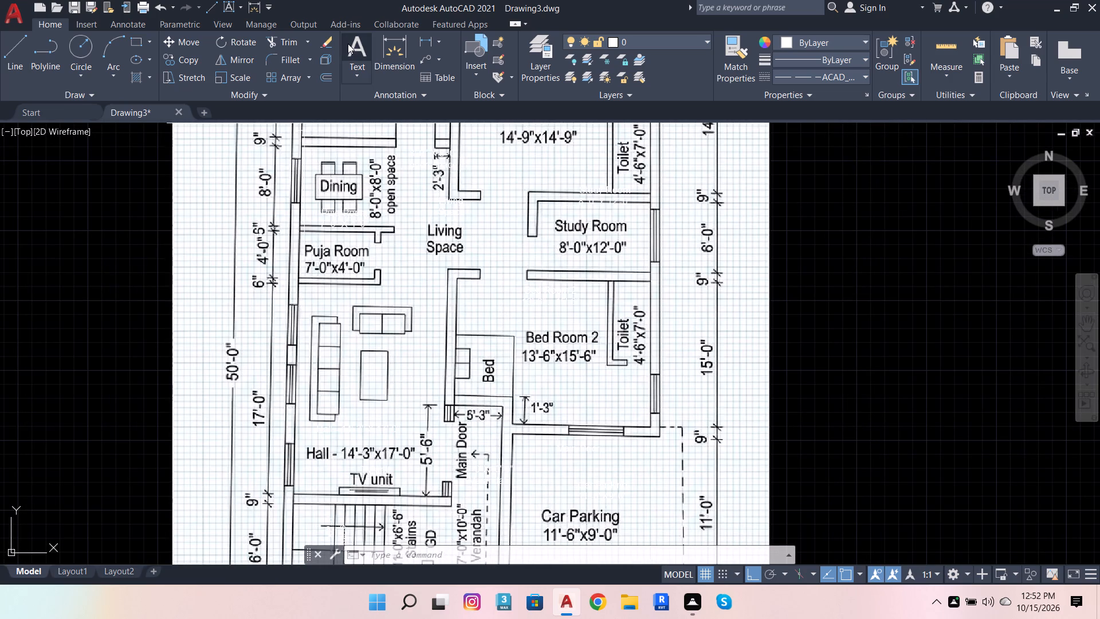
Add a multiline text reading Bed at the upper edge of the reference's bed in Bed Room 2.
click(348, 44)
scroll(443, 328, up, 2)
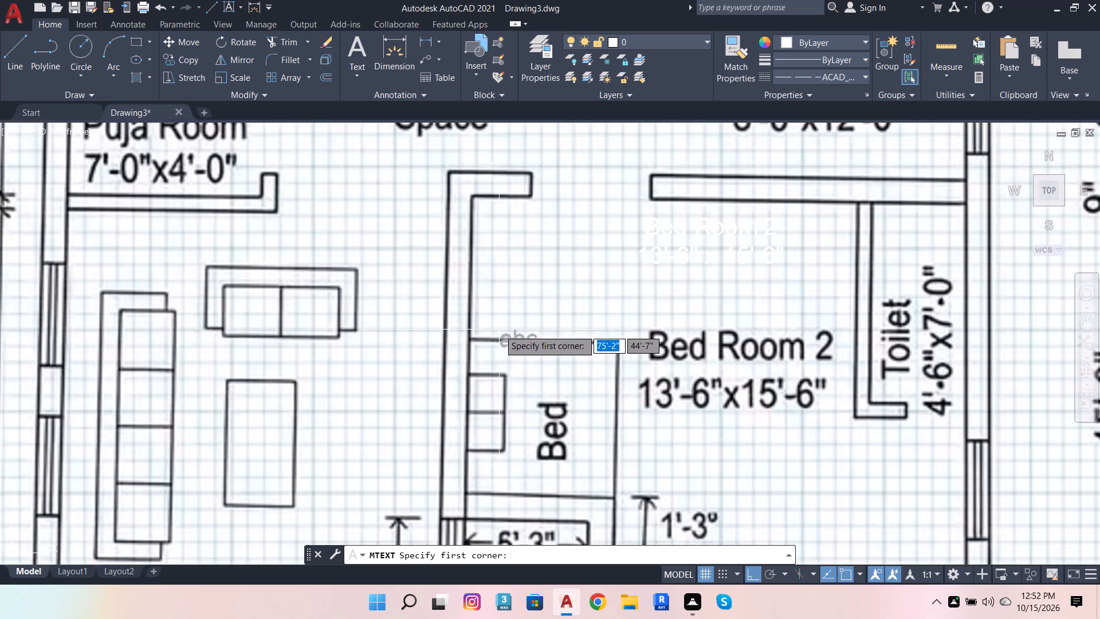
click(500, 330)
click(572, 361)
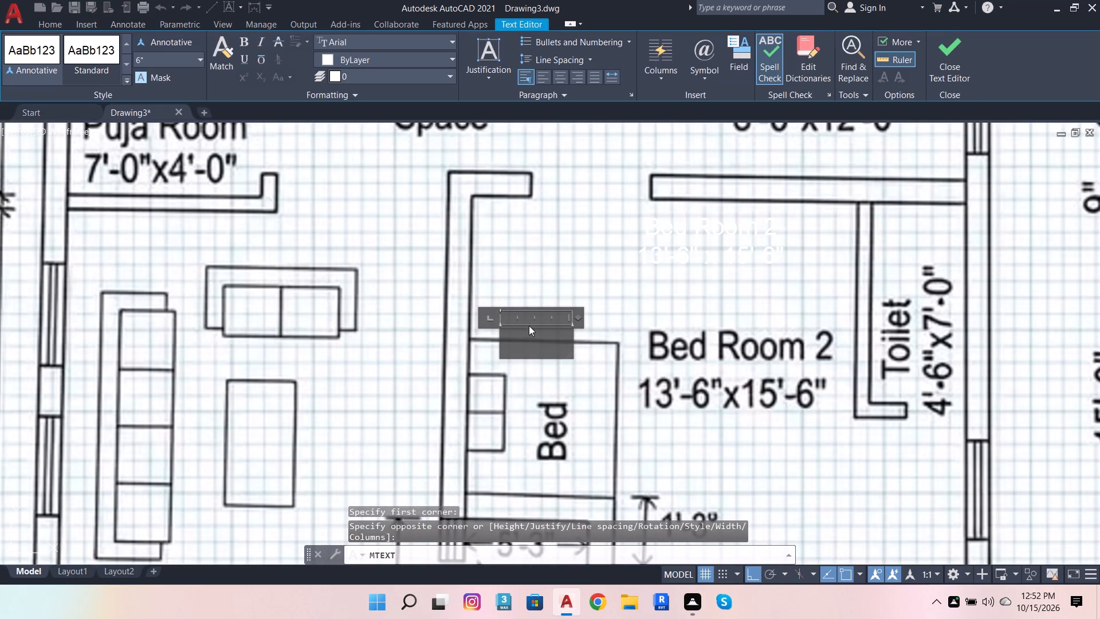
key(shift+b)
key(e)
key(d)
click(607, 357)
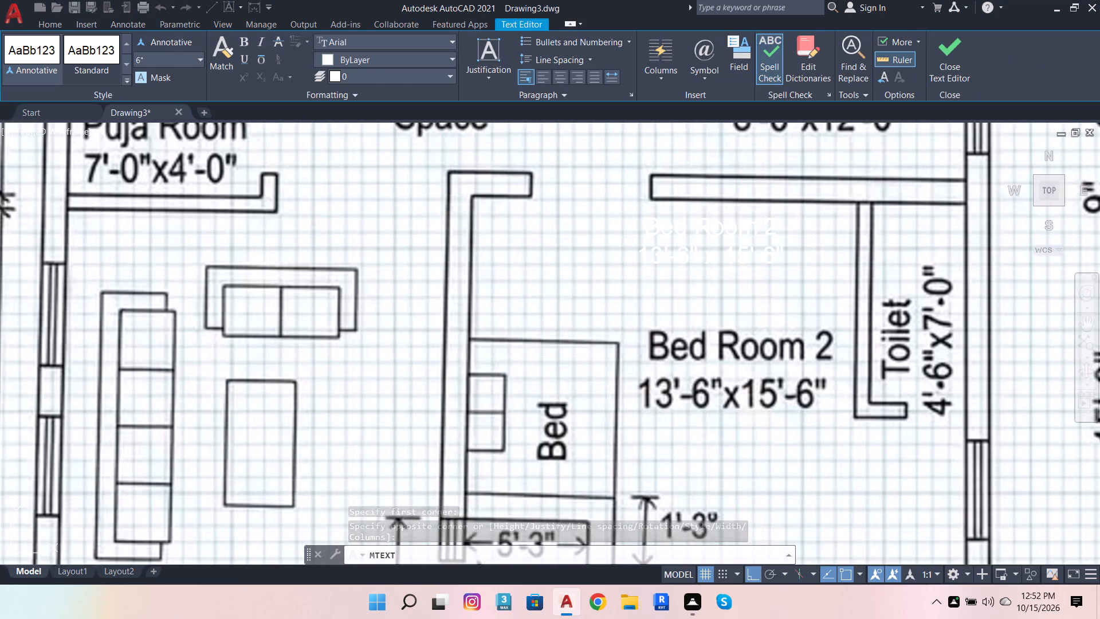
Add a centred multiline text reading South Facing Building - Road, along the reference's 30-0" dimension above its title.
scroll(545, 311, down, 2)
scroll(512, 405, down, 1)
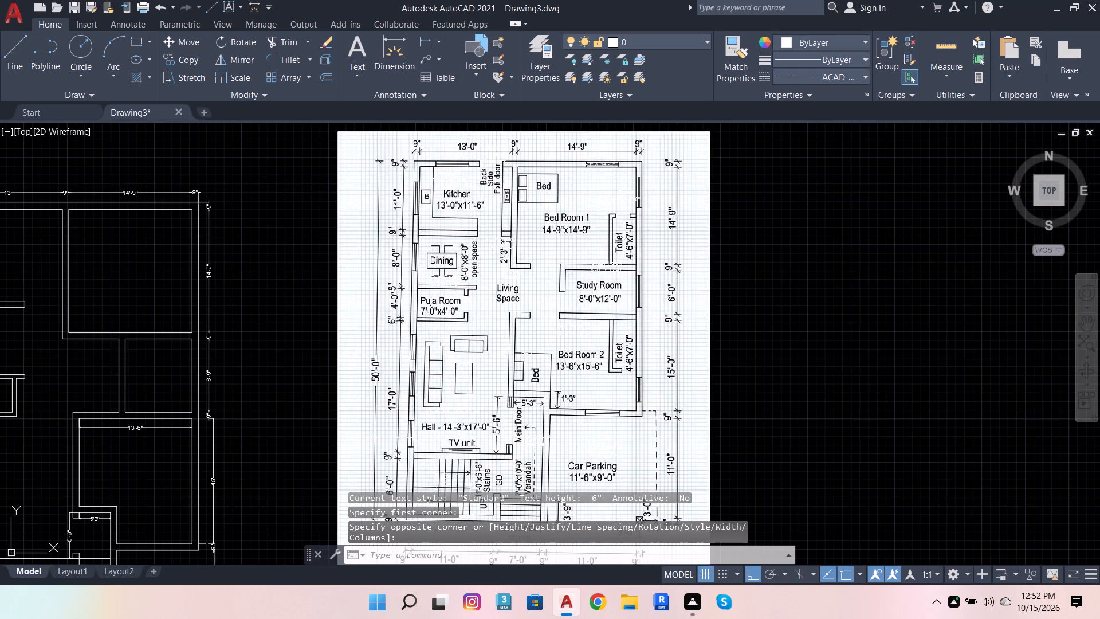
scroll(426, 463, up, 2)
scroll(454, 316, down, 3)
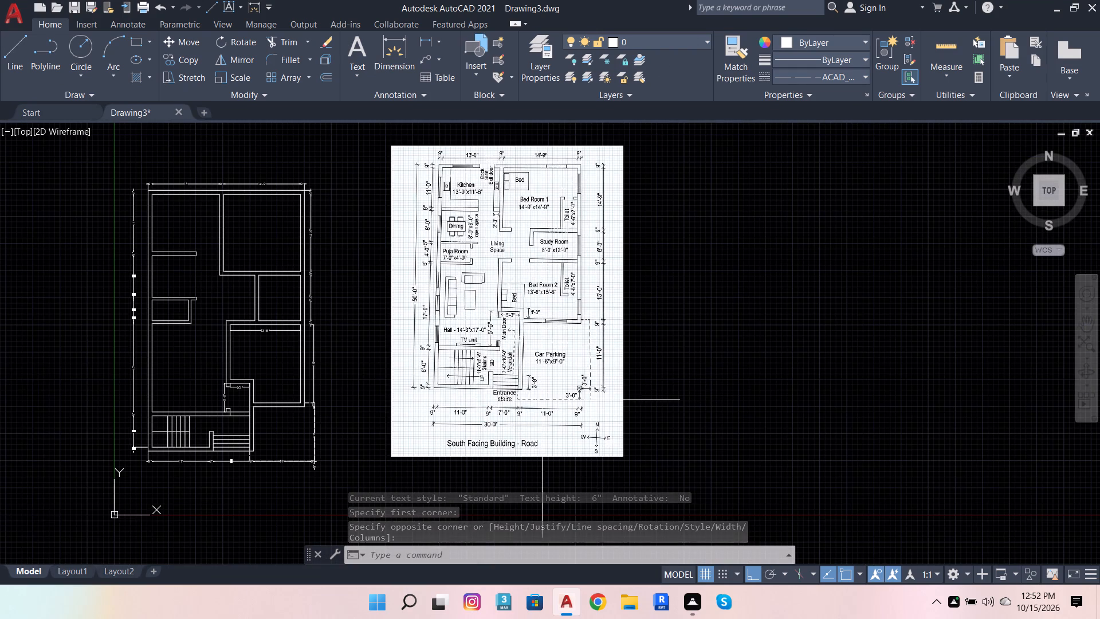
scroll(442, 450, up, 2)
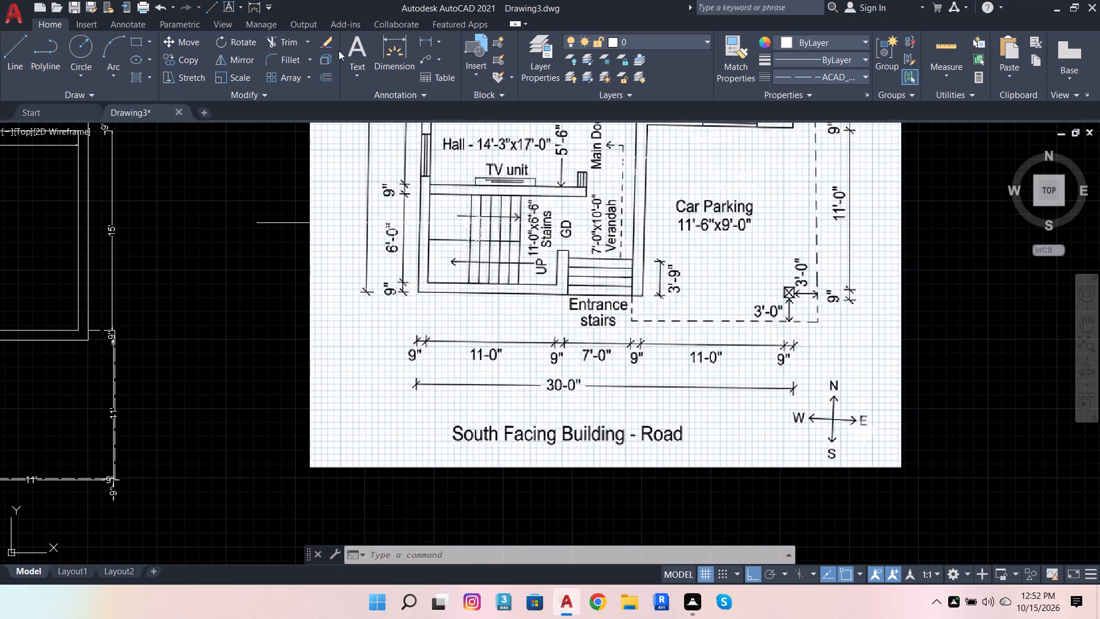
click(348, 48)
scroll(532, 412, up, 2)
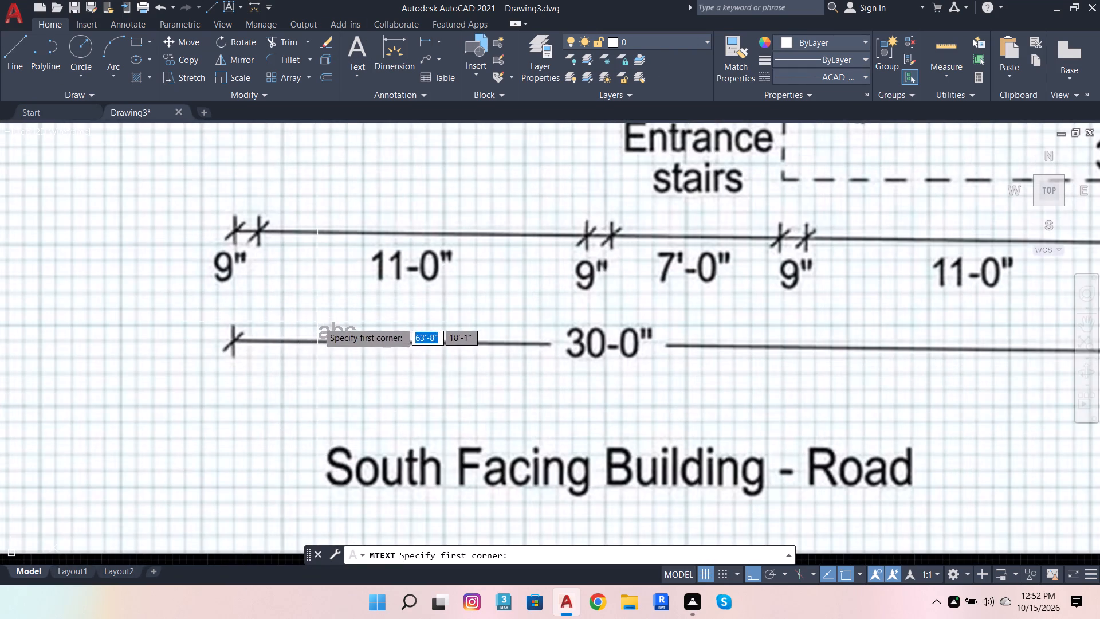
click(317, 322)
click(863, 386)
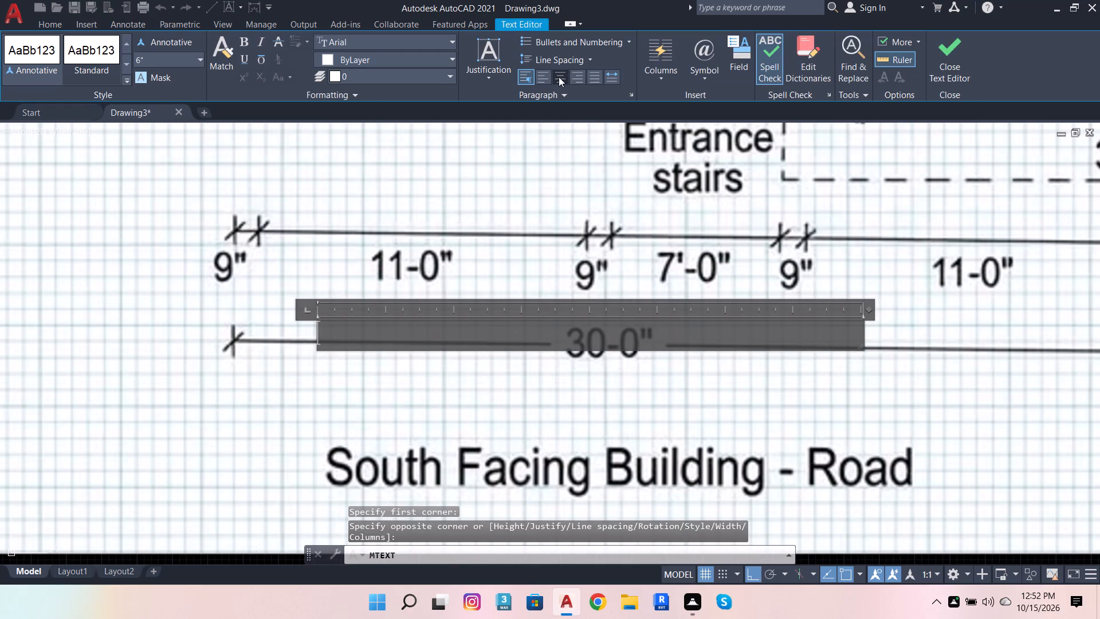
click(559, 77)
click(560, 343)
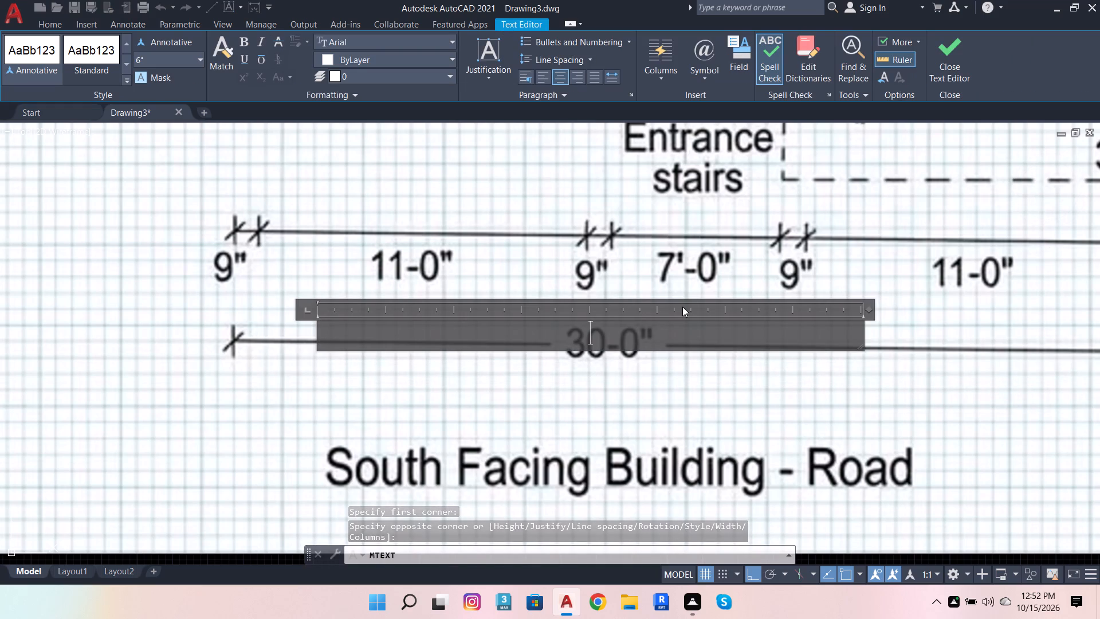
key(shift+s)
key(o)
key(u)
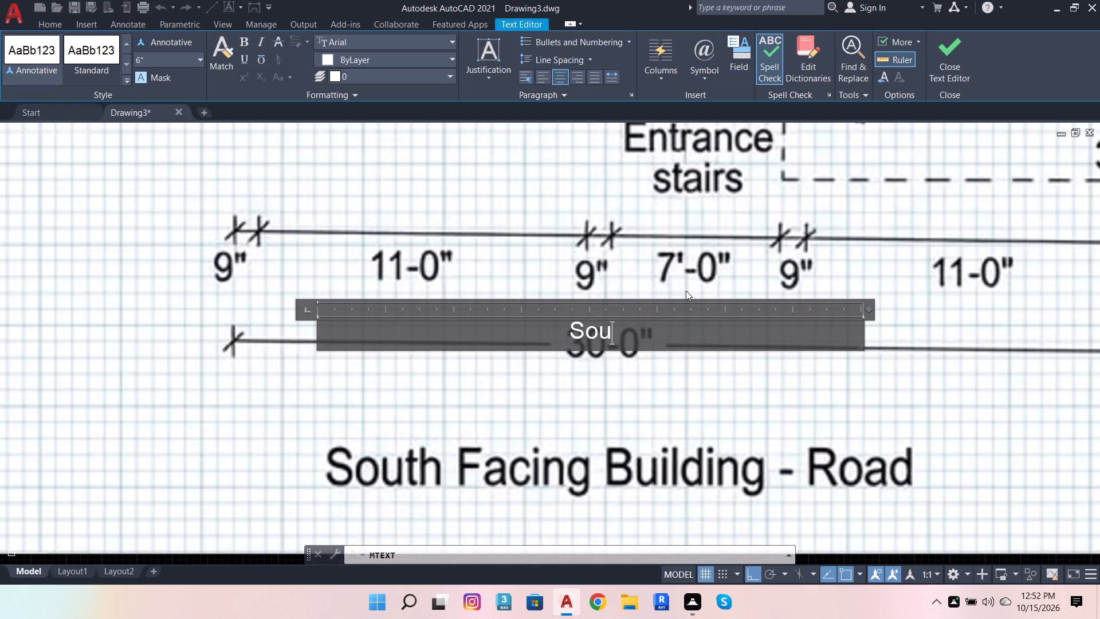
key(t)
key(h)
key(space)
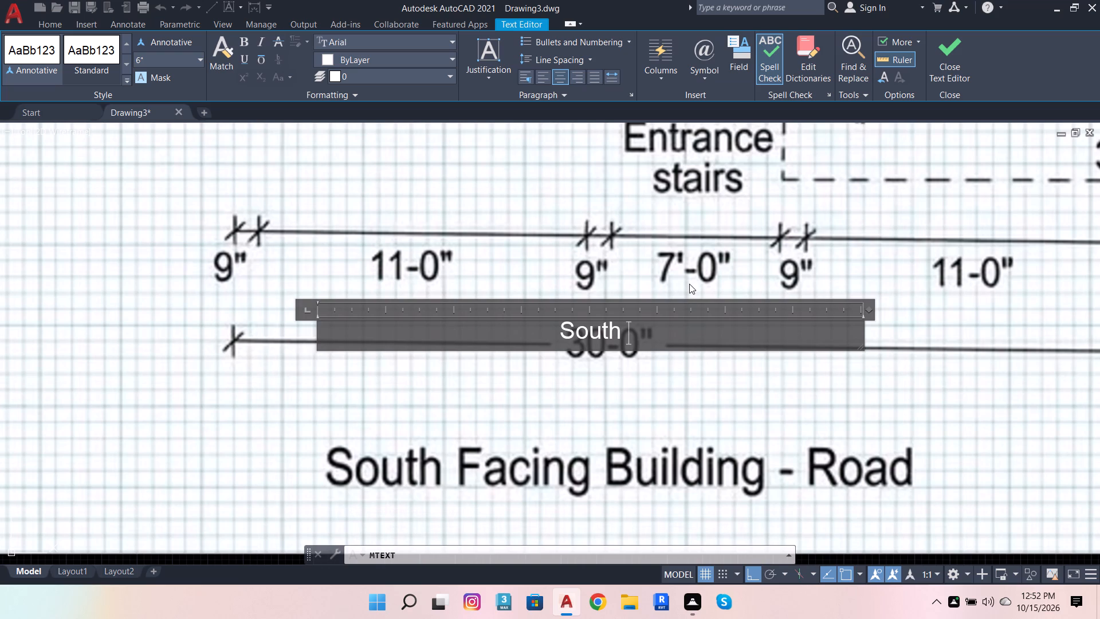
key(shift+f)
key(a)
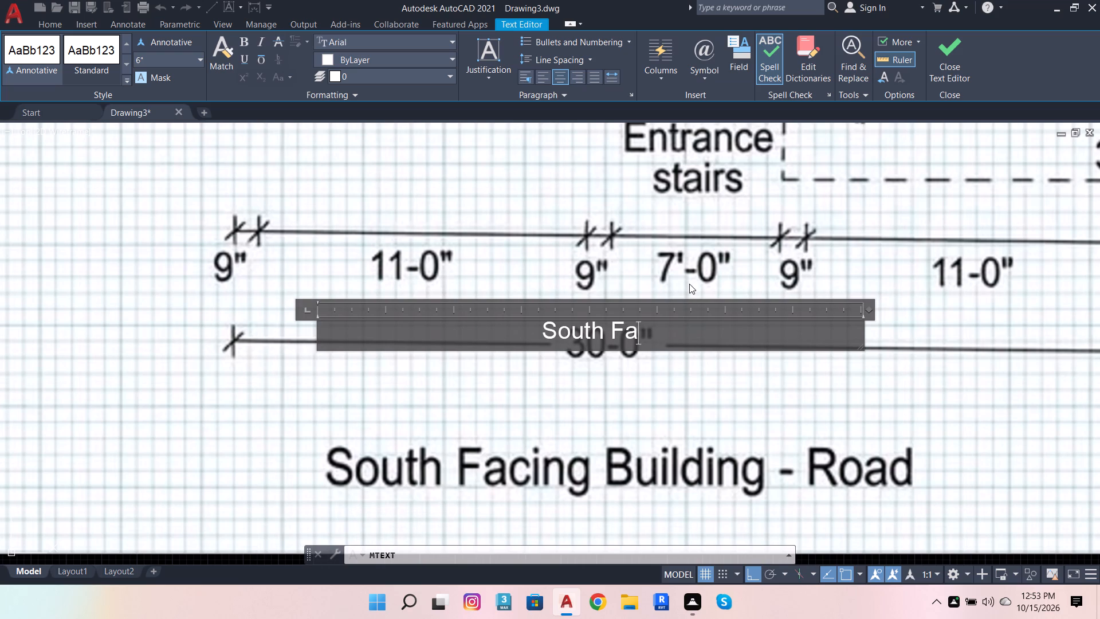
text(cing)
key(space)
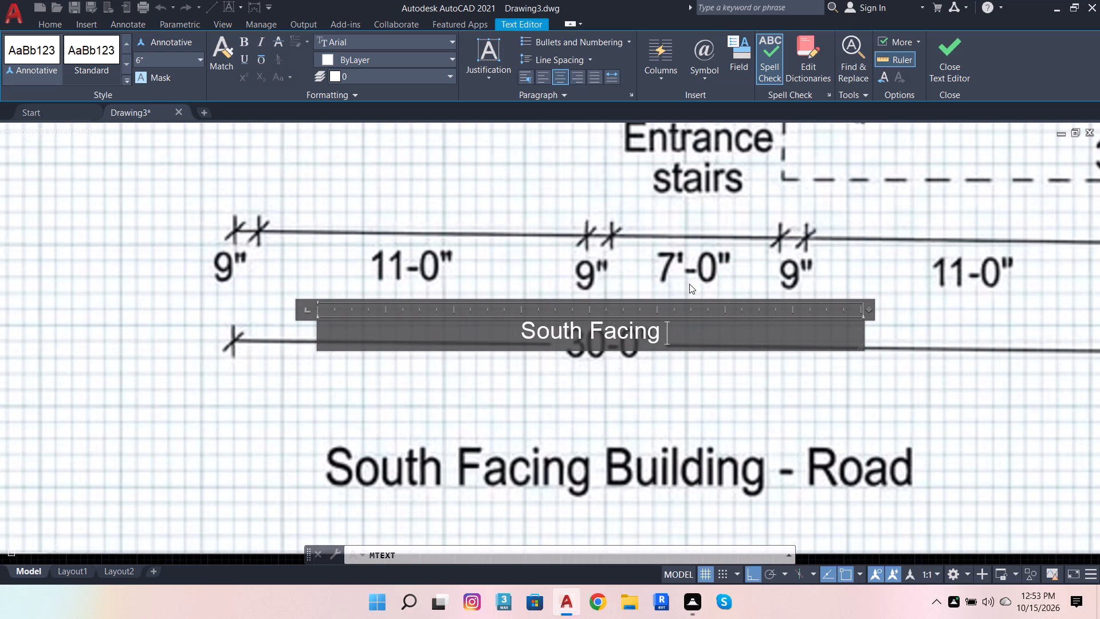
key(shift+b)
text(ui)
key(l)
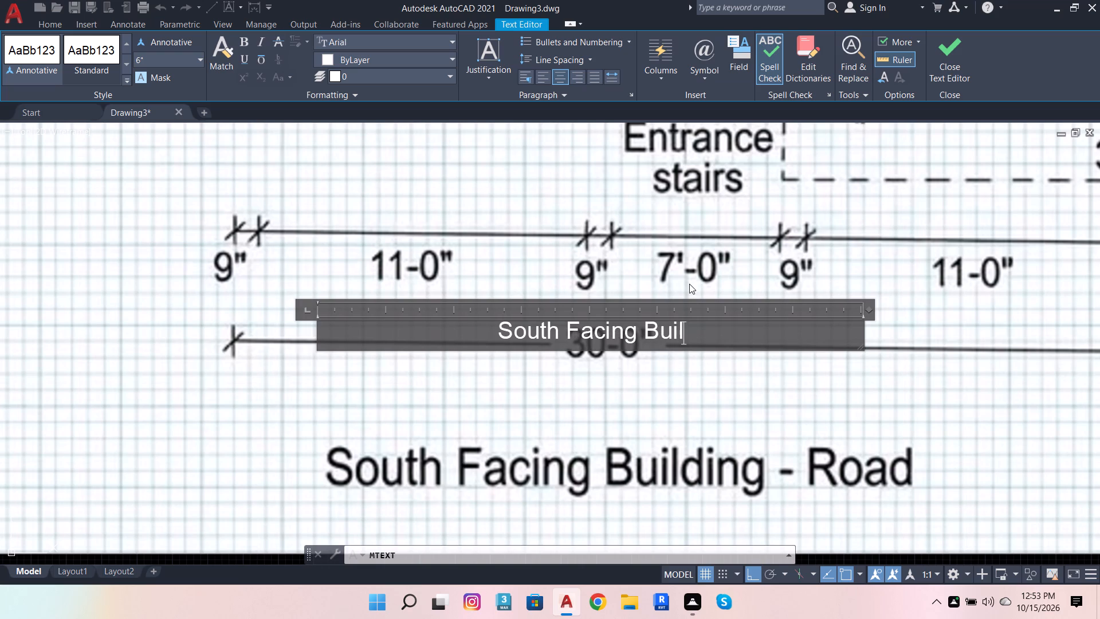
key(d)
text(ing)
key(space)
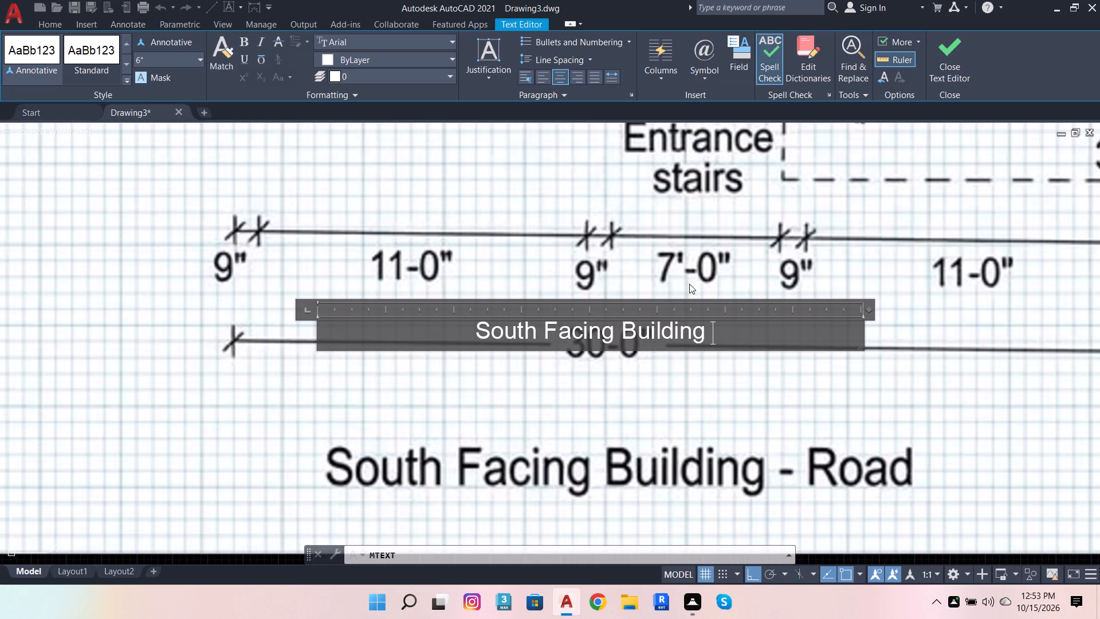
key(BackSpace)
key(space)
key(space)
text(-)
key(space)
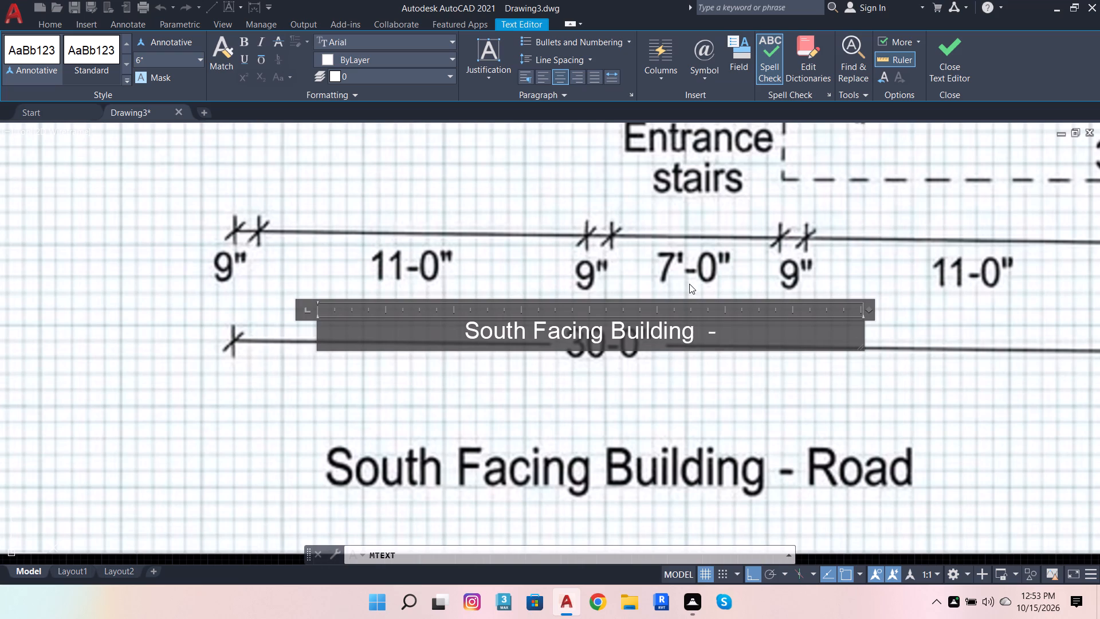
key(BackSpace)
key(BackSpace)
key(BackSpace)
key(BackSpace)
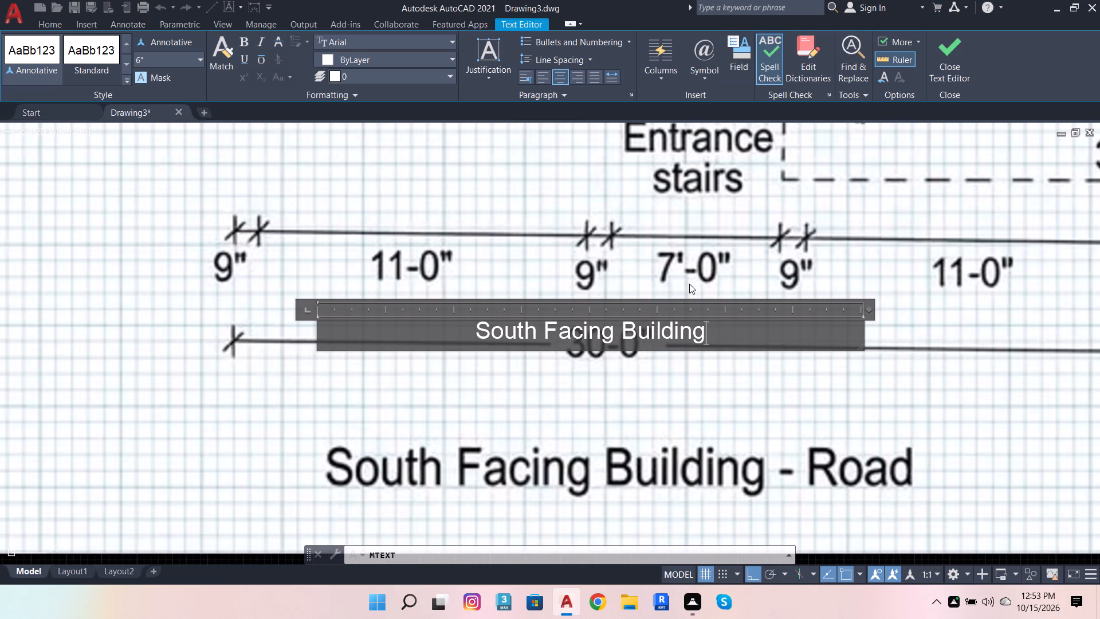
key(space)
text(-)
key(space)
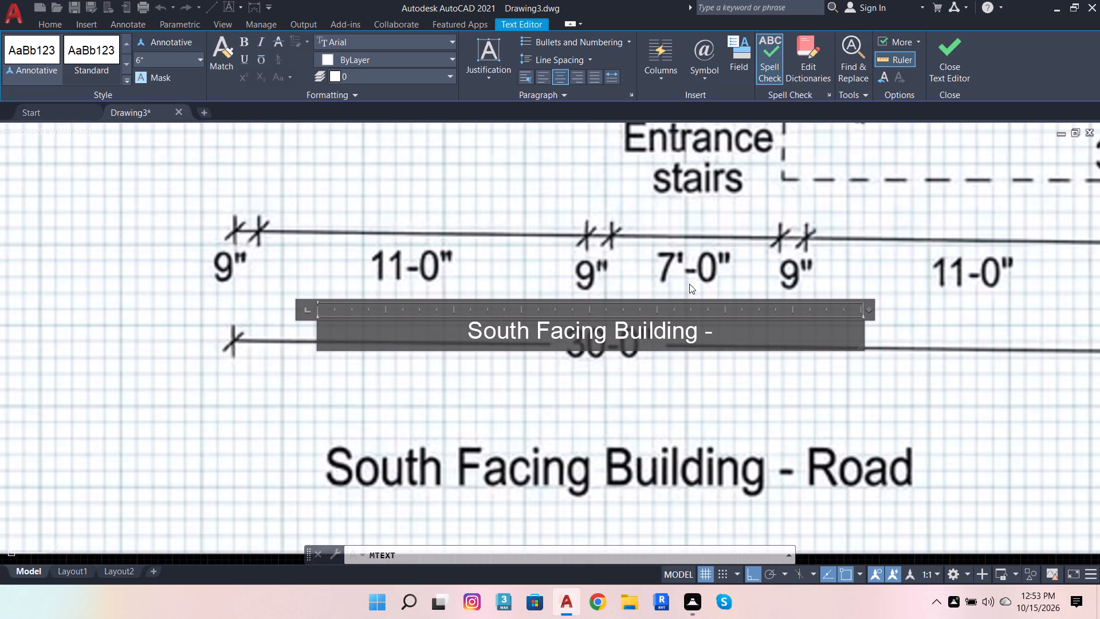
key(shift+r)
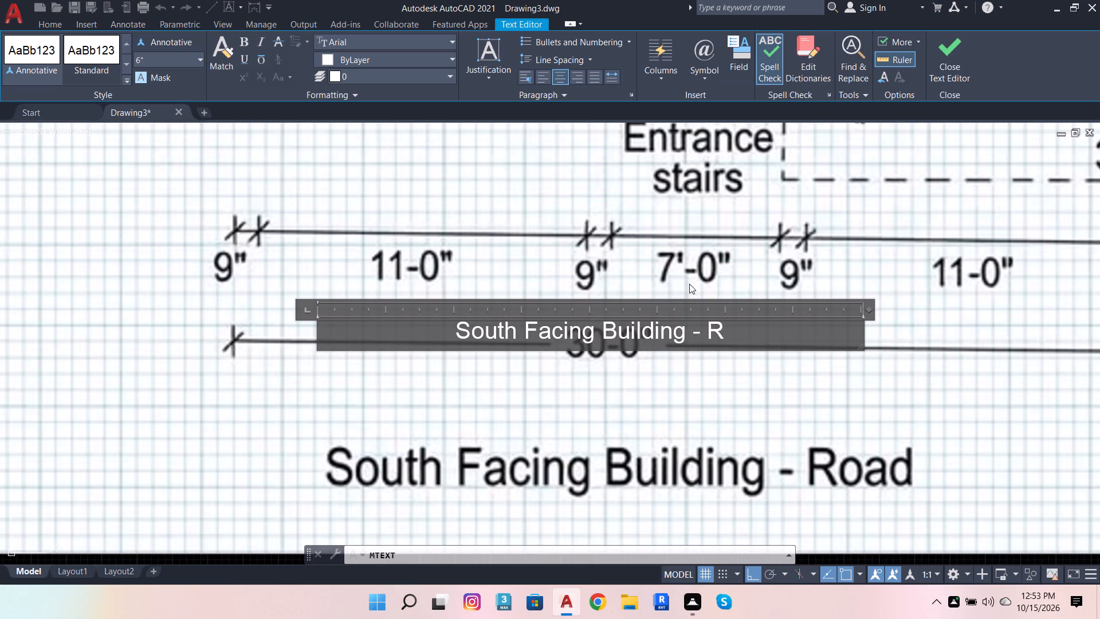
text(oad)
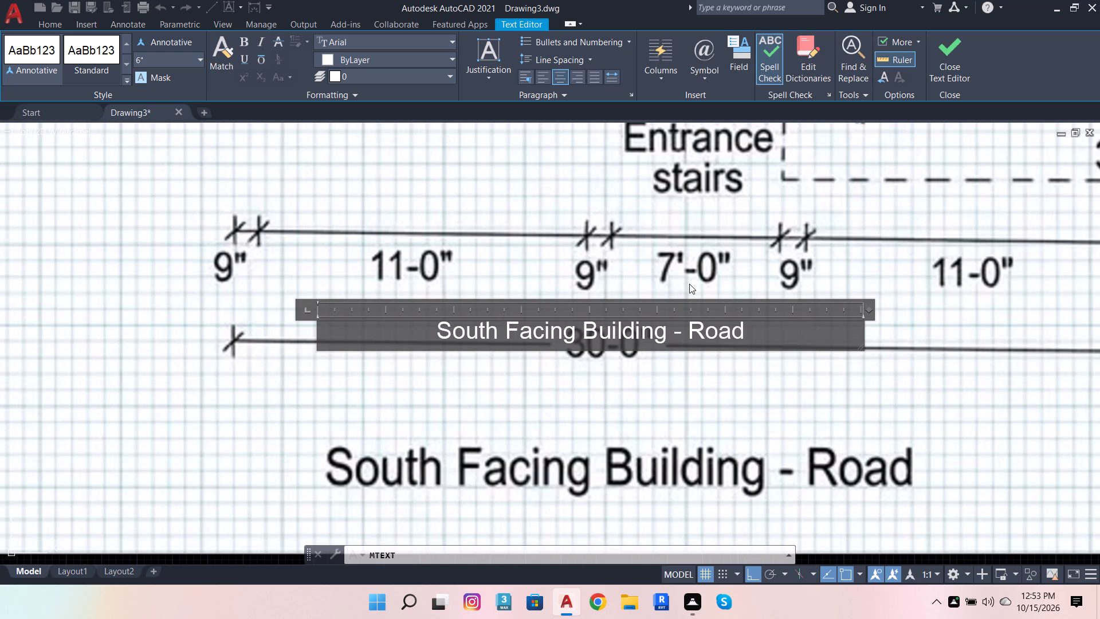
click(749, 405)
Add a centred multiline text reading Entrance with stair on the second line, over the reference's entrance steps.
scroll(615, 293, down, 2)
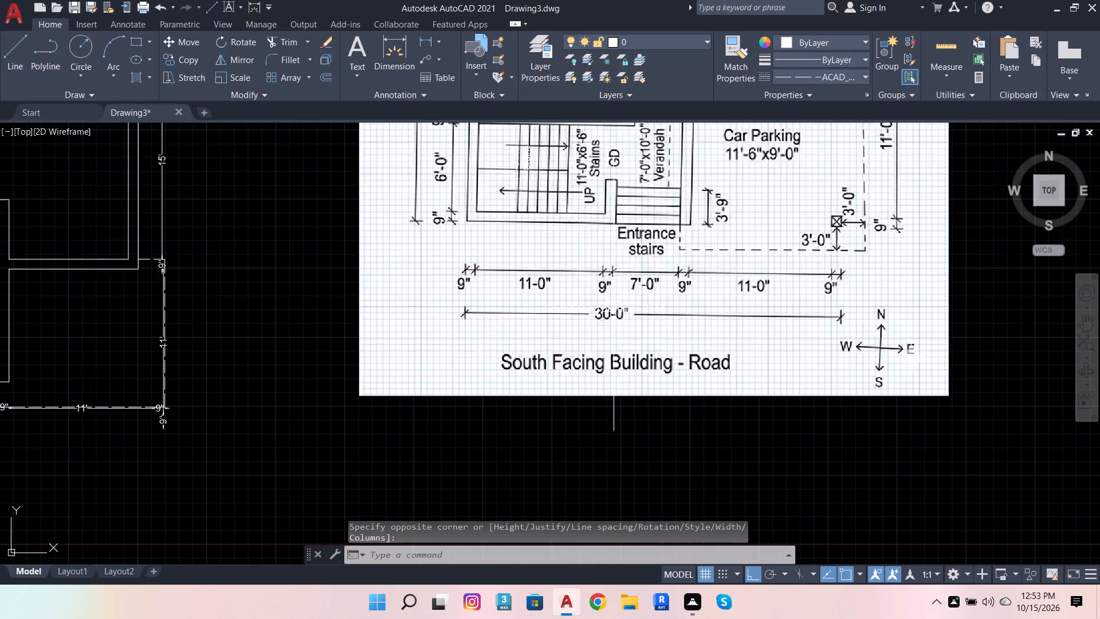
scroll(614, 293, down, 1)
scroll(804, 299, up, 1)
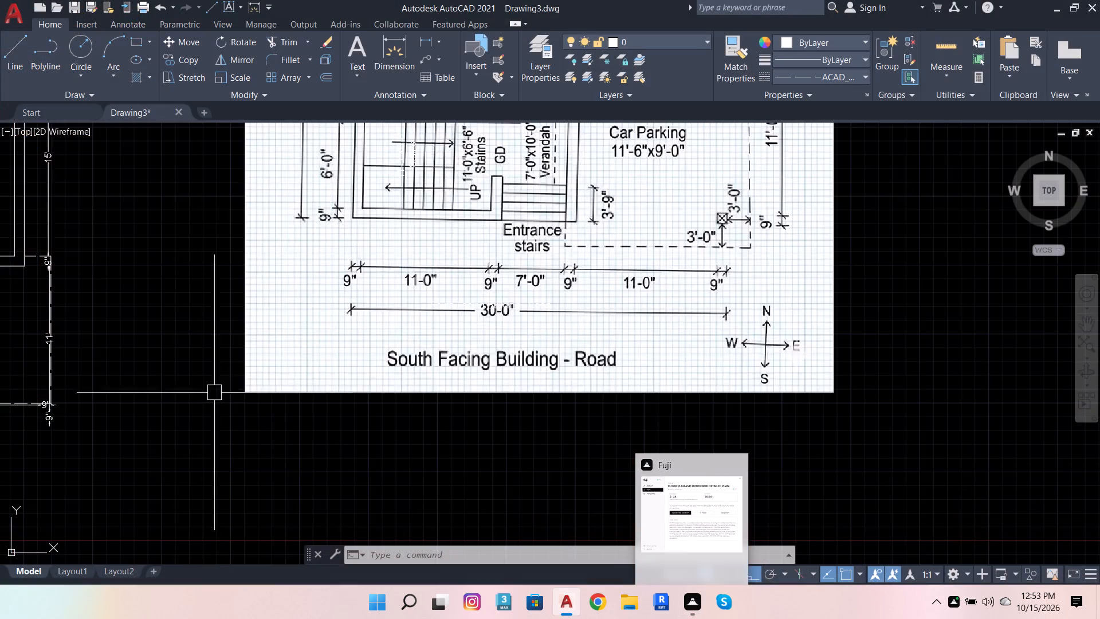
scroll(586, 283, down, 2)
scroll(570, 275, up, 3)
scroll(584, 304, down, 2)
scroll(570, 268, up, 1)
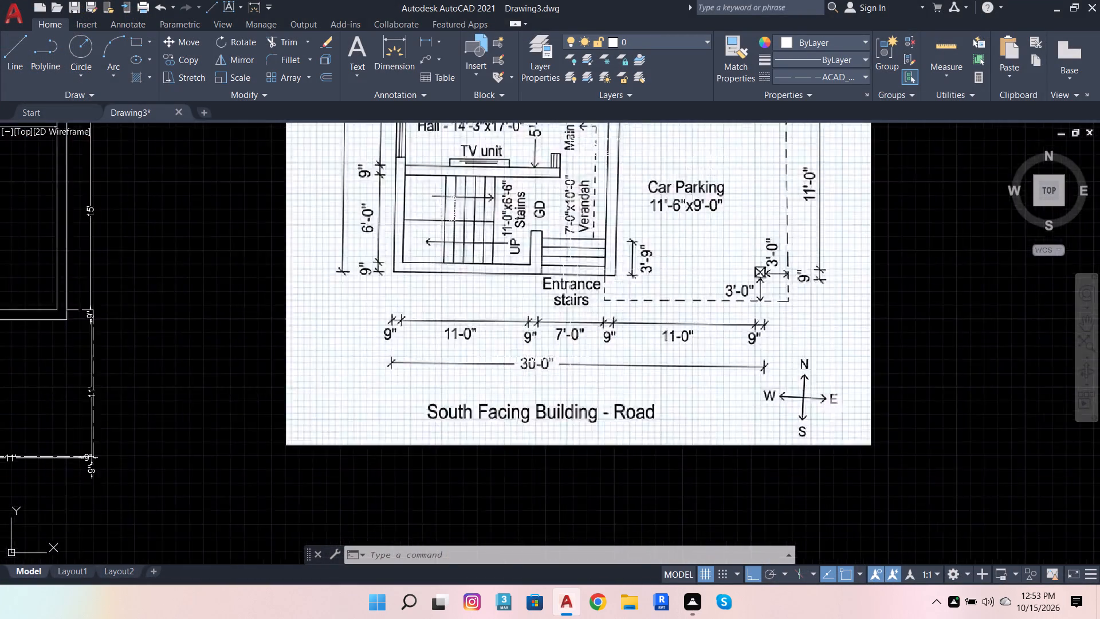
scroll(570, 269, up, 2)
click(356, 50)
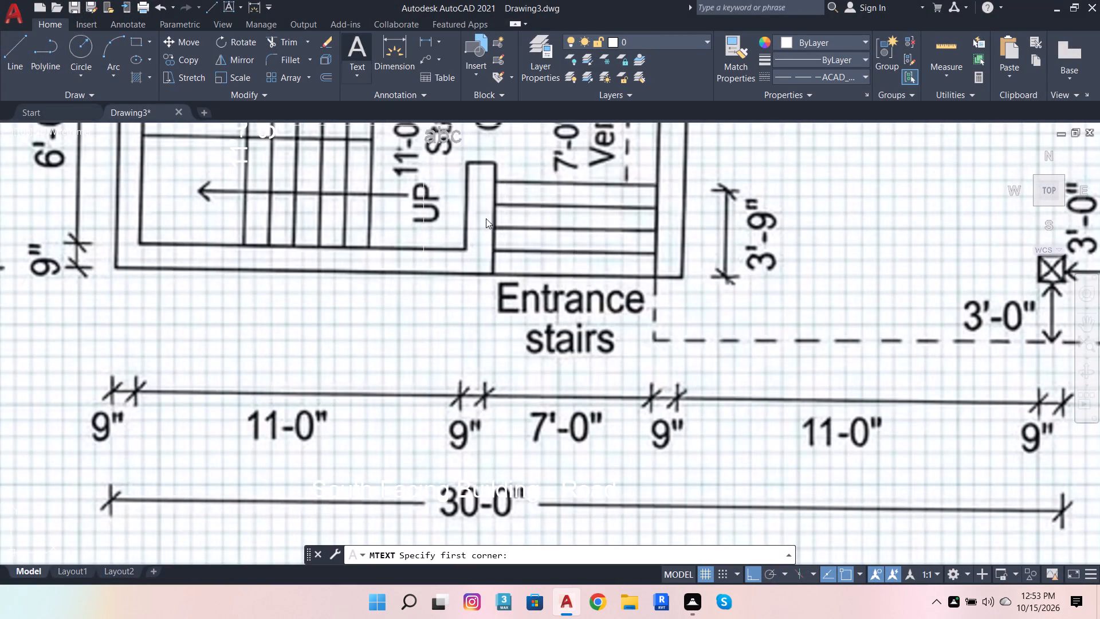
click(500, 211)
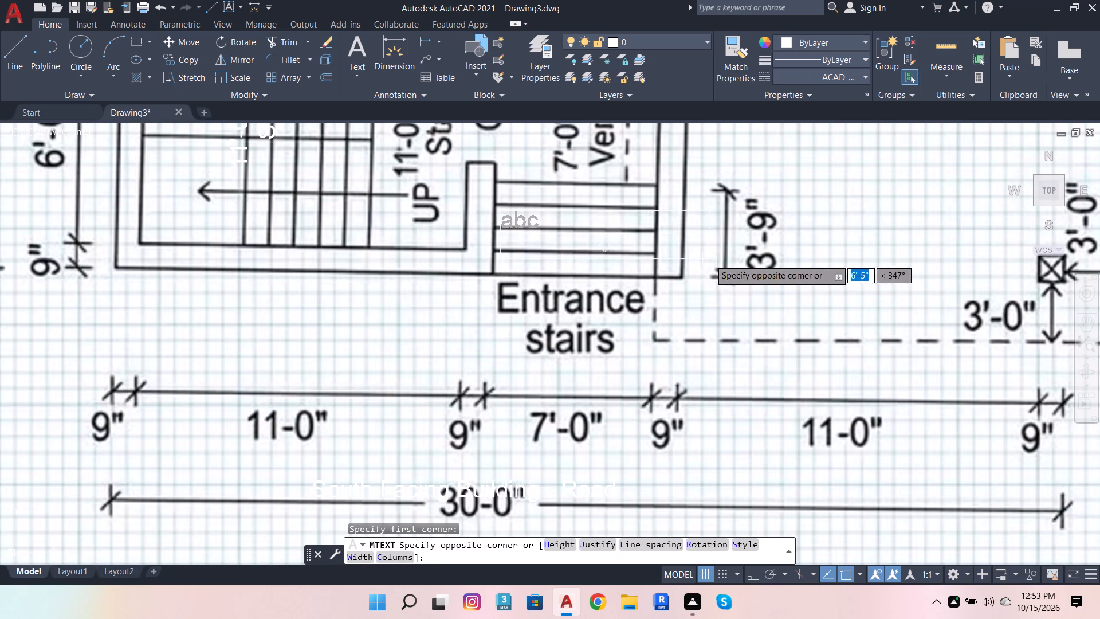
click(702, 258)
click(563, 77)
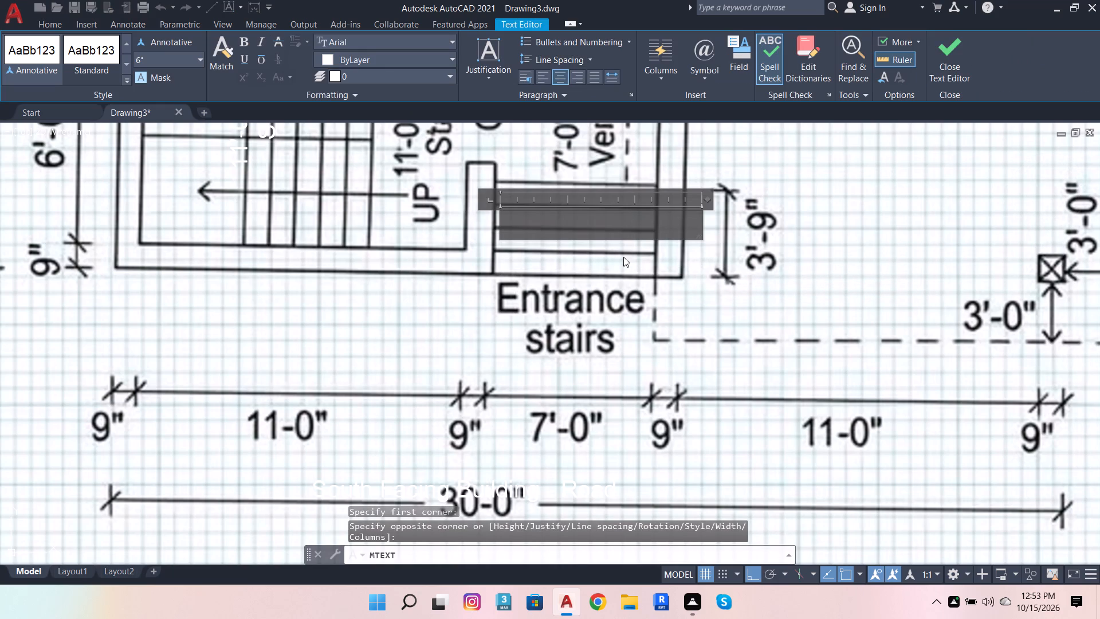
click(600, 217)
key(shift+e)
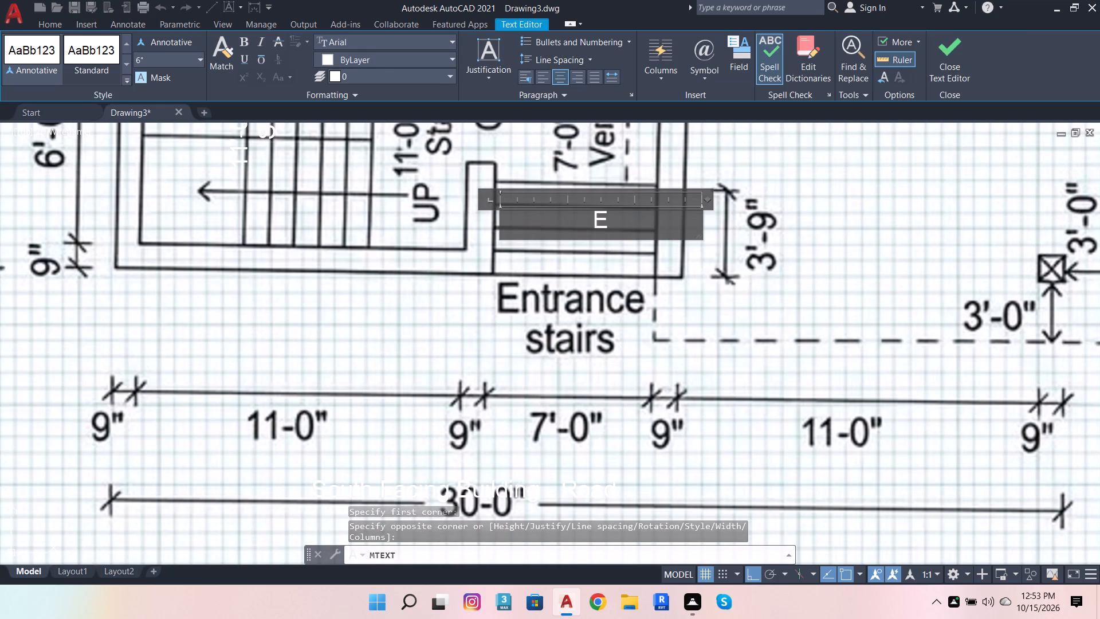
text(nt)
key(r)
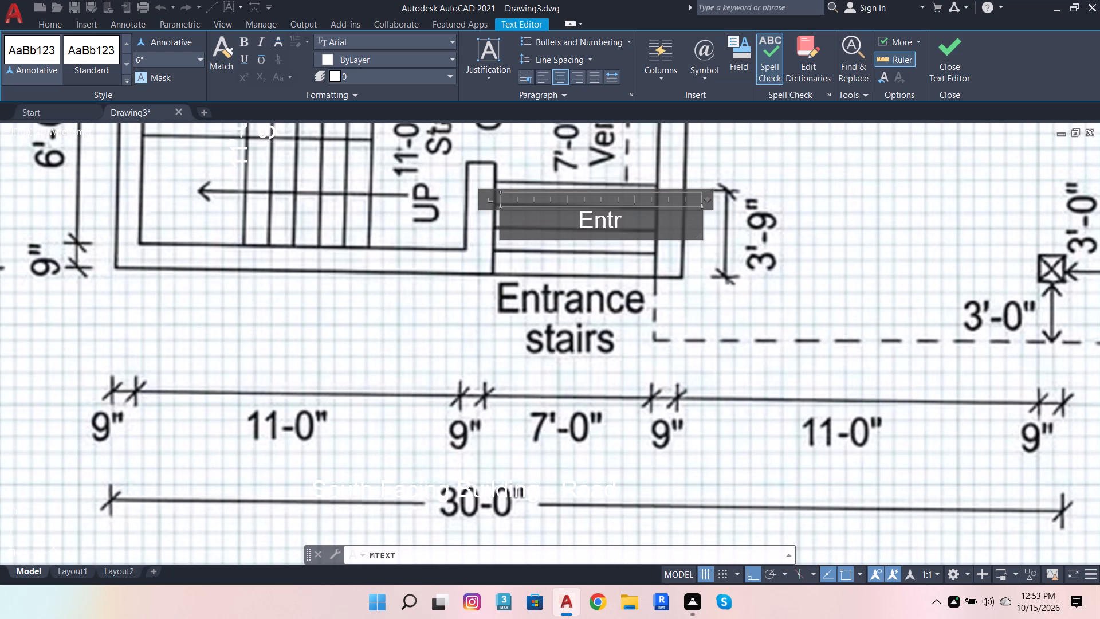
text(an)
text(ce)
key(Return)
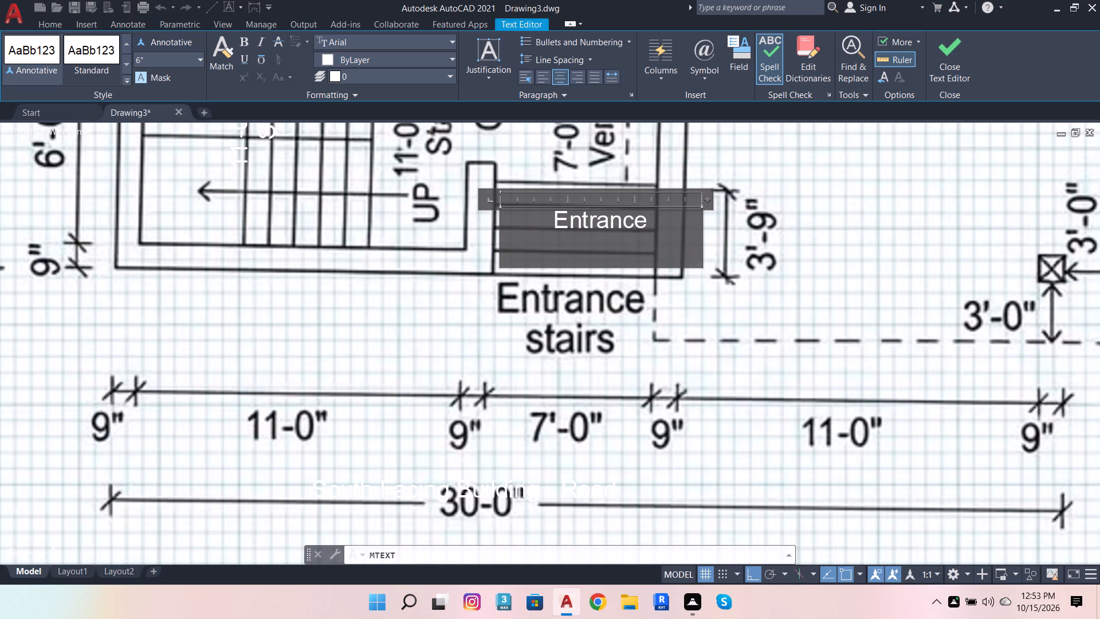
text(st)
key(a)
text(ir)
click(752, 285)
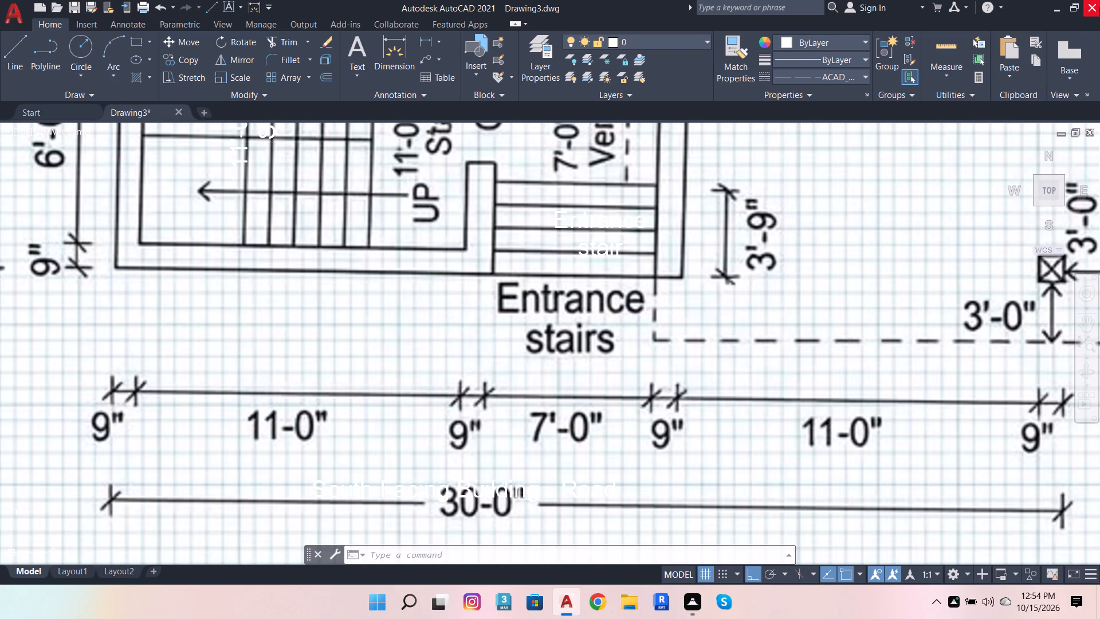
Open the recent drawing Furniture 2013 04 24, ignoring its unresolved reference files.
scroll(1099, 14, down, 4)
scroll(1072, 149, down, 4)
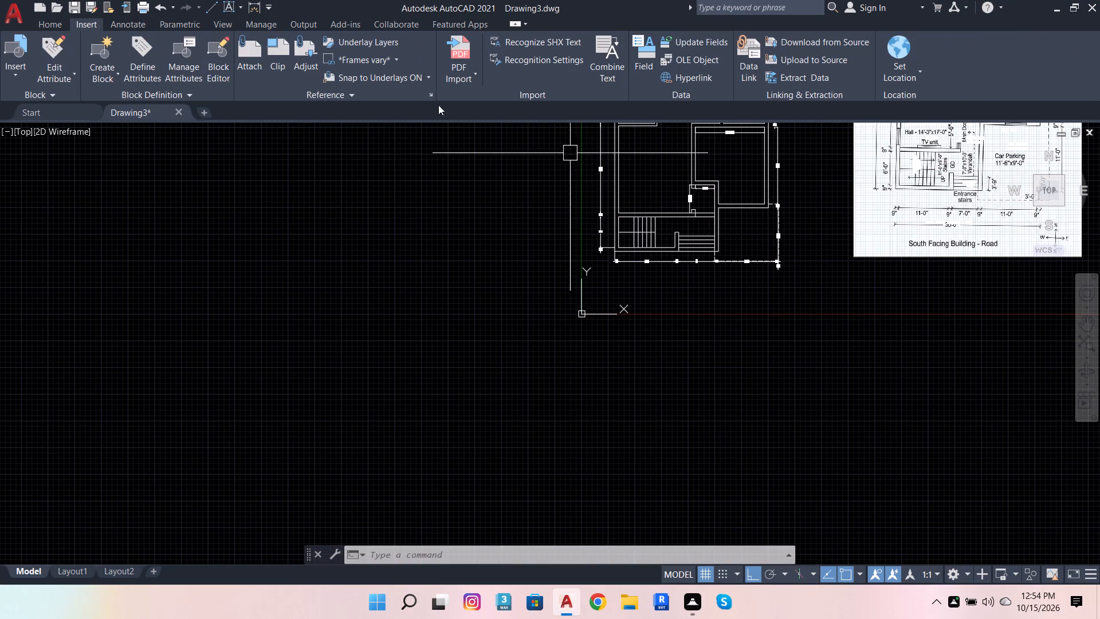
click(57, 110)
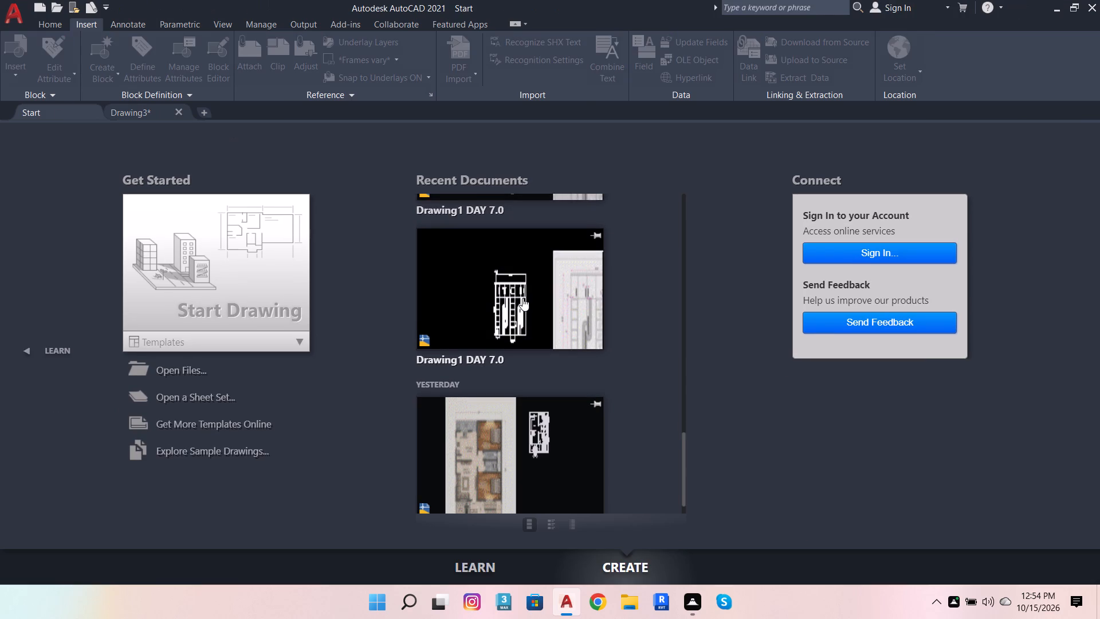
scroll(522, 298, down, 7)
scroll(522, 298, up, 9)
scroll(520, 295, up, 12)
double_click(505, 249)
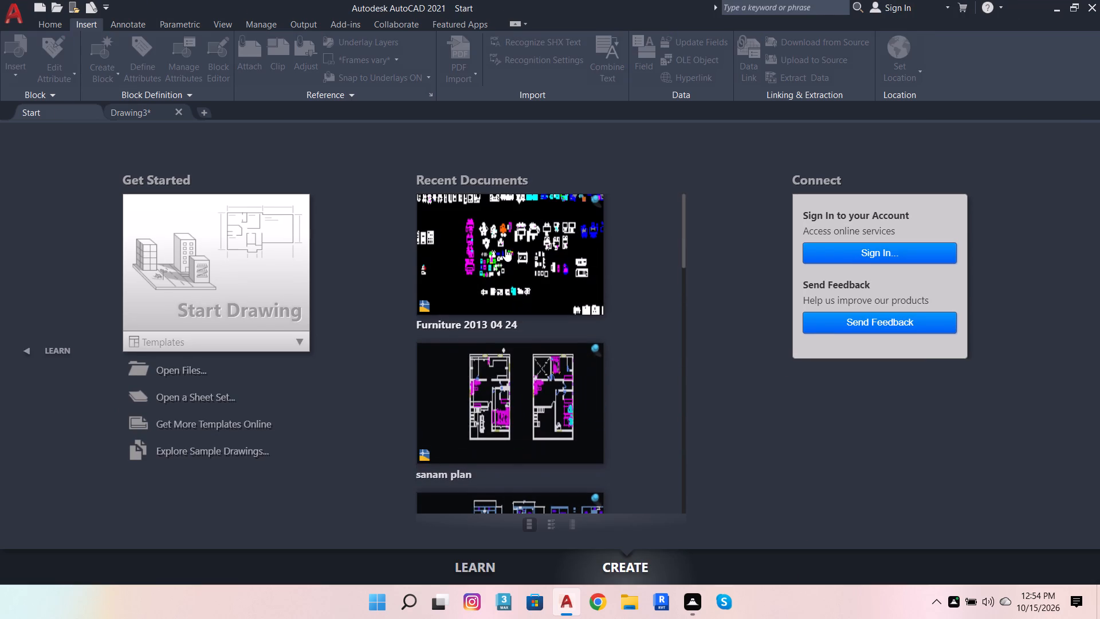
click(515, 320)
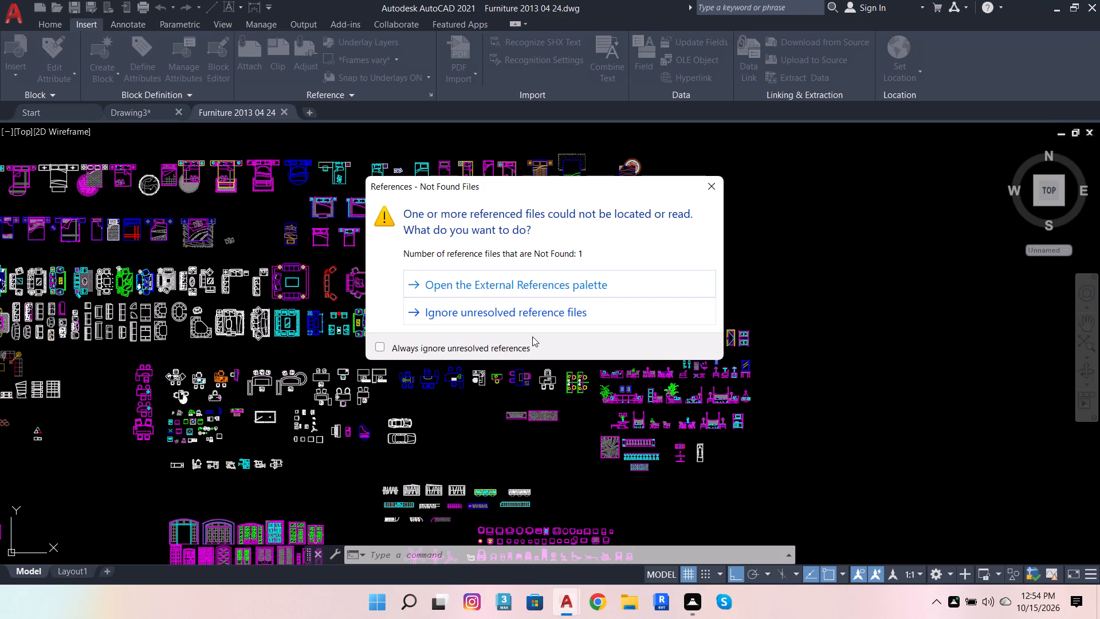
click(497, 306)
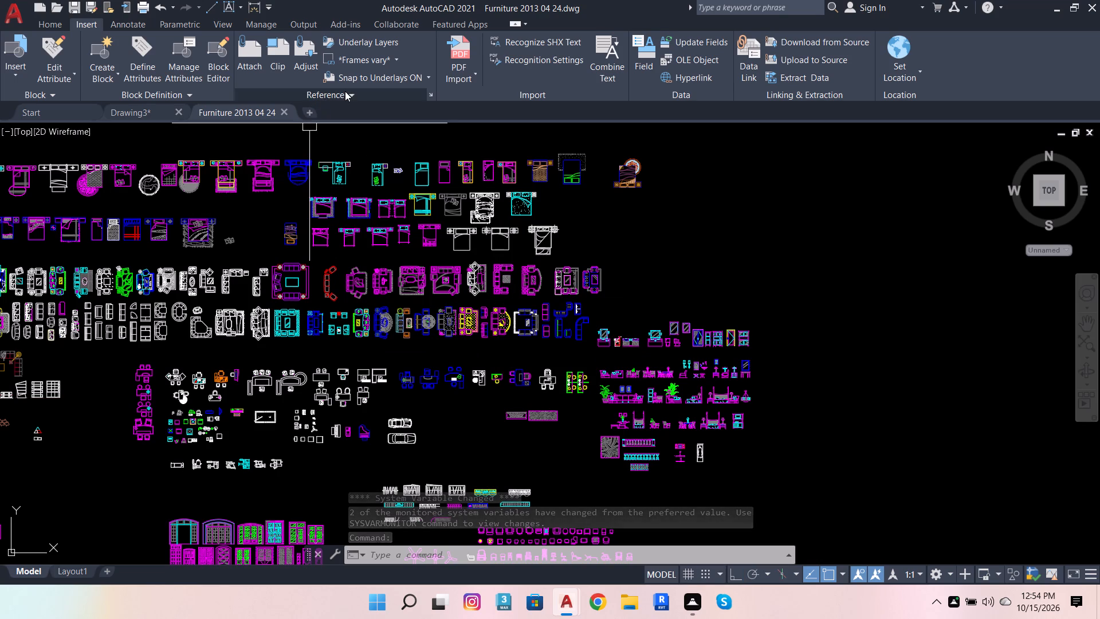
Copy the magenta double bed without side tables, beside the round fringed rug in the furniture library's top row, to the clipboard.
scroll(643, 394, down, 1)
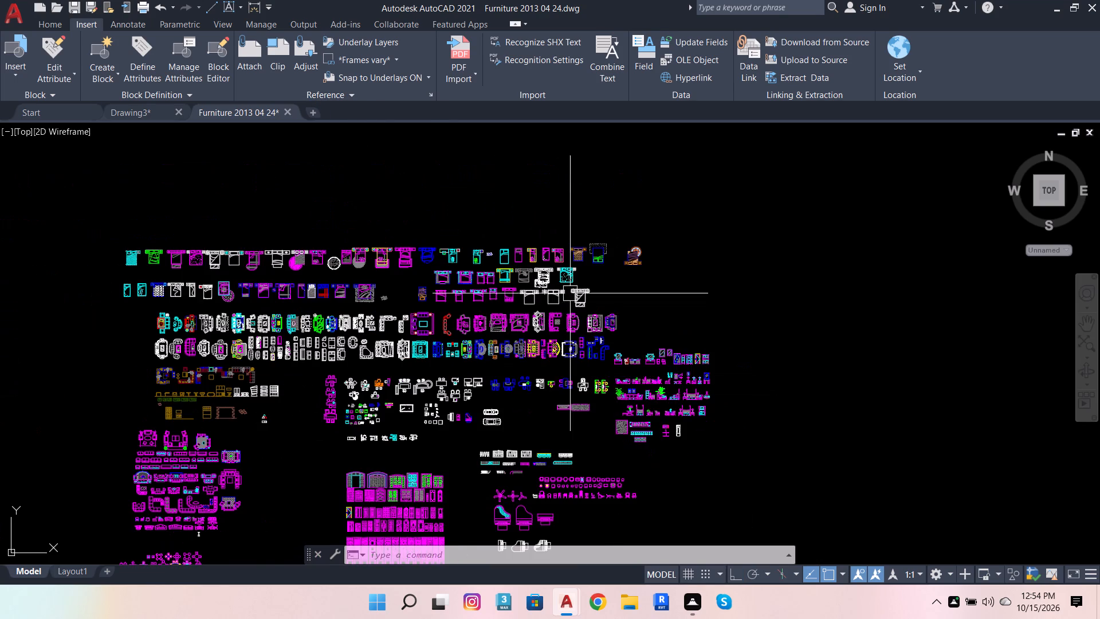
scroll(569, 282, up, 3)
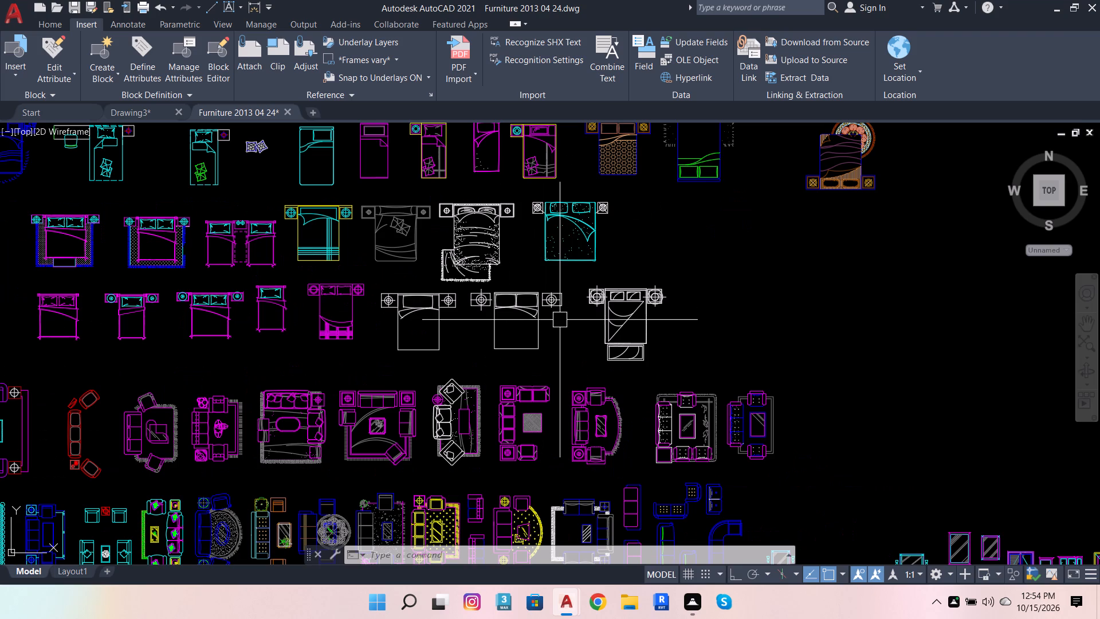
scroll(620, 352, down, 2)
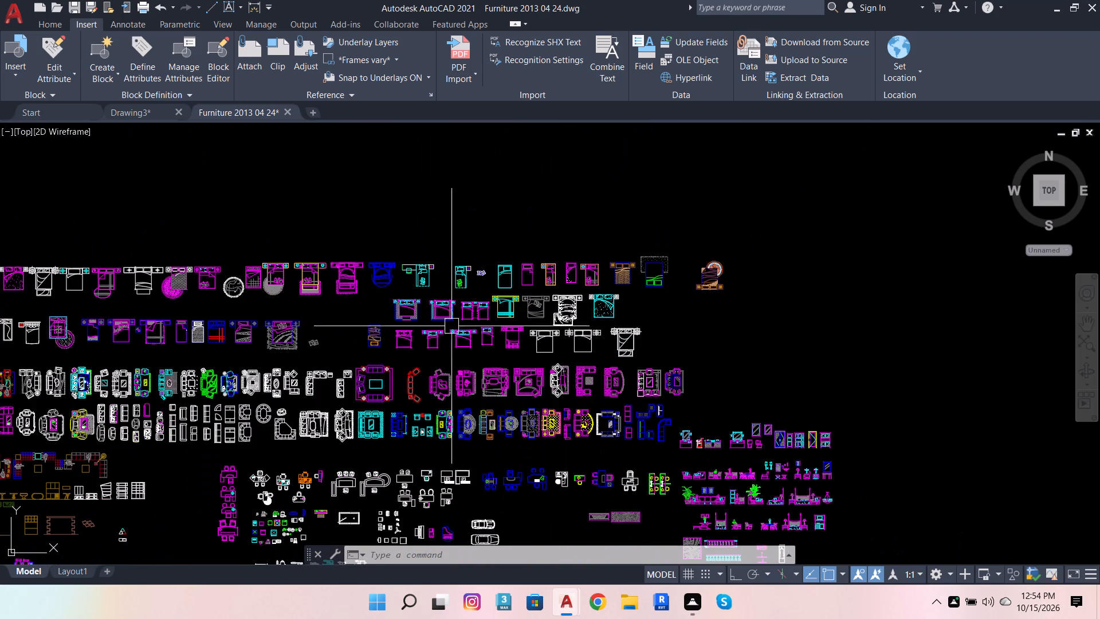
scroll(615, 314, down, 1)
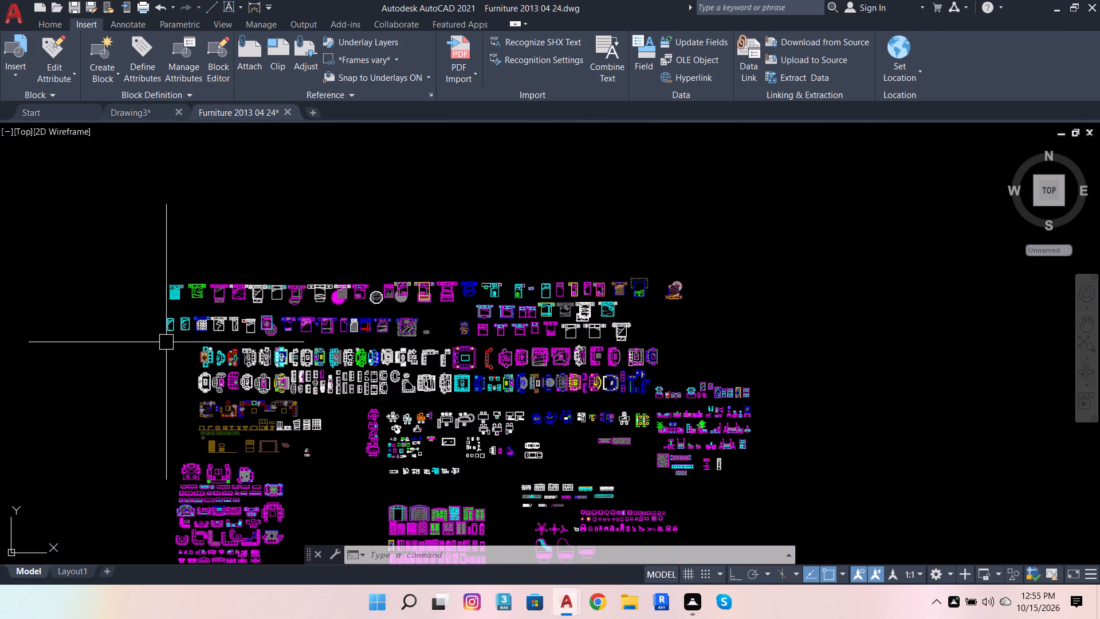
scroll(175, 306, up, 3)
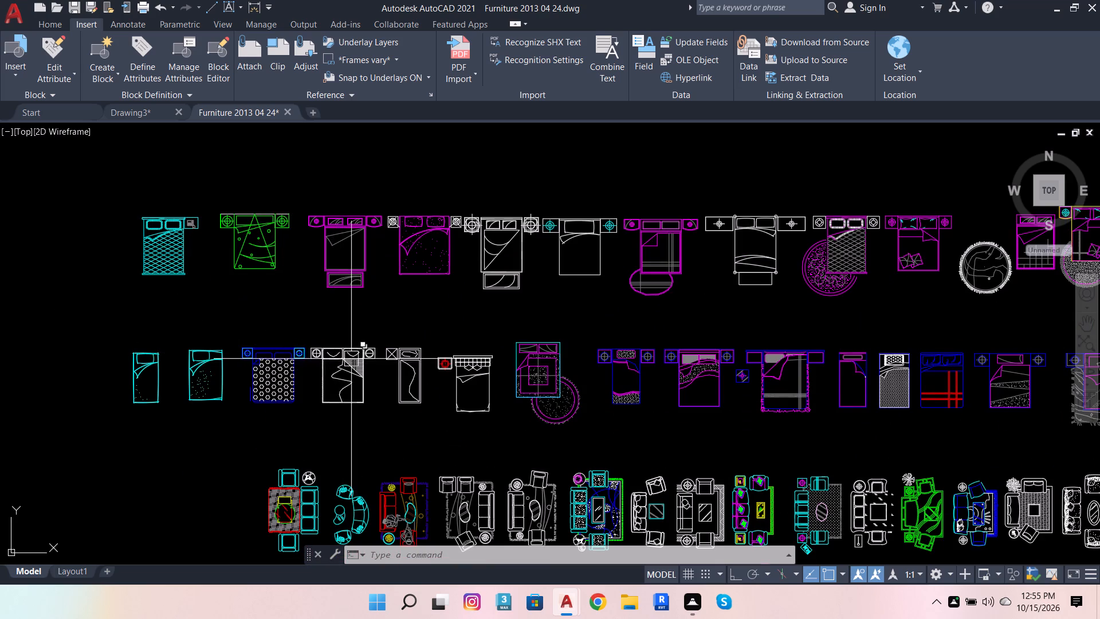
scroll(352, 358, down, 1)
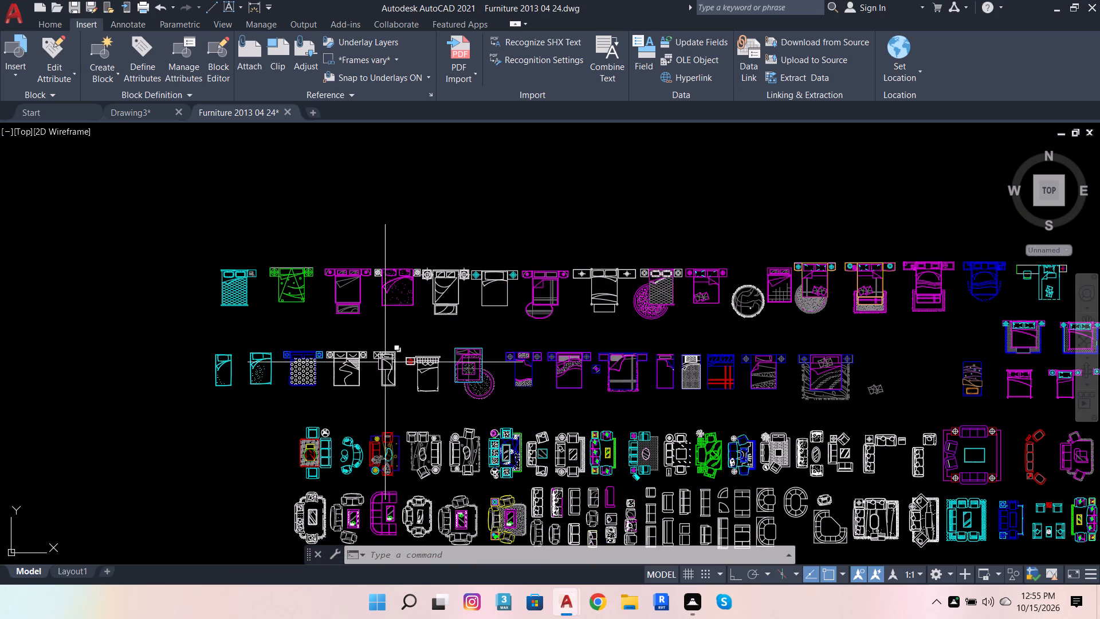
scroll(458, 334, down, 1)
scroll(725, 321, up, 2)
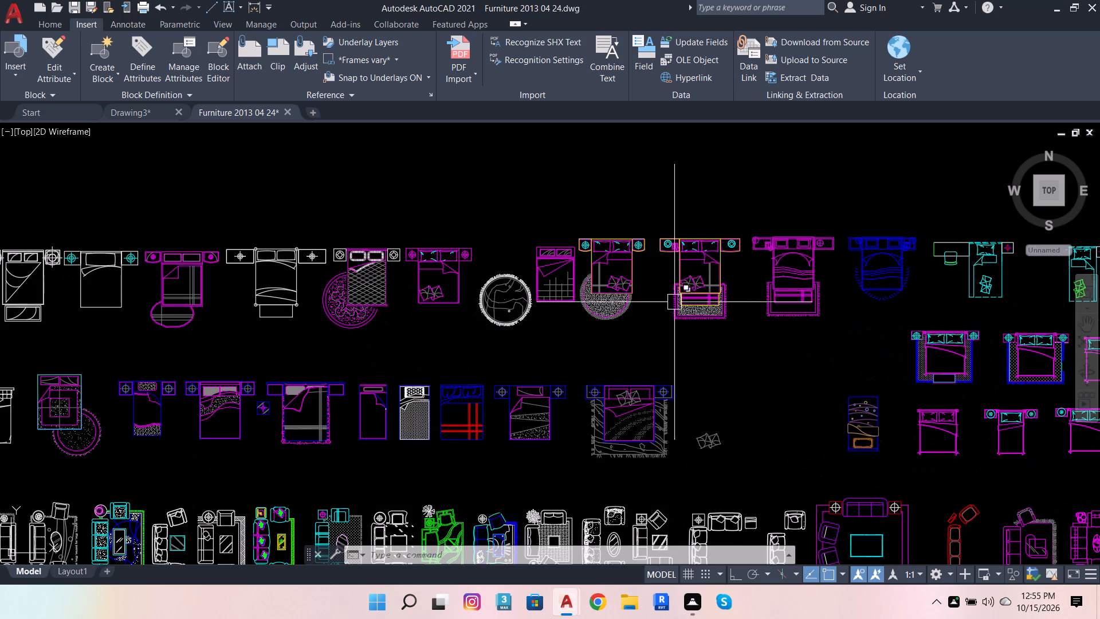
scroll(586, 263, up, 3)
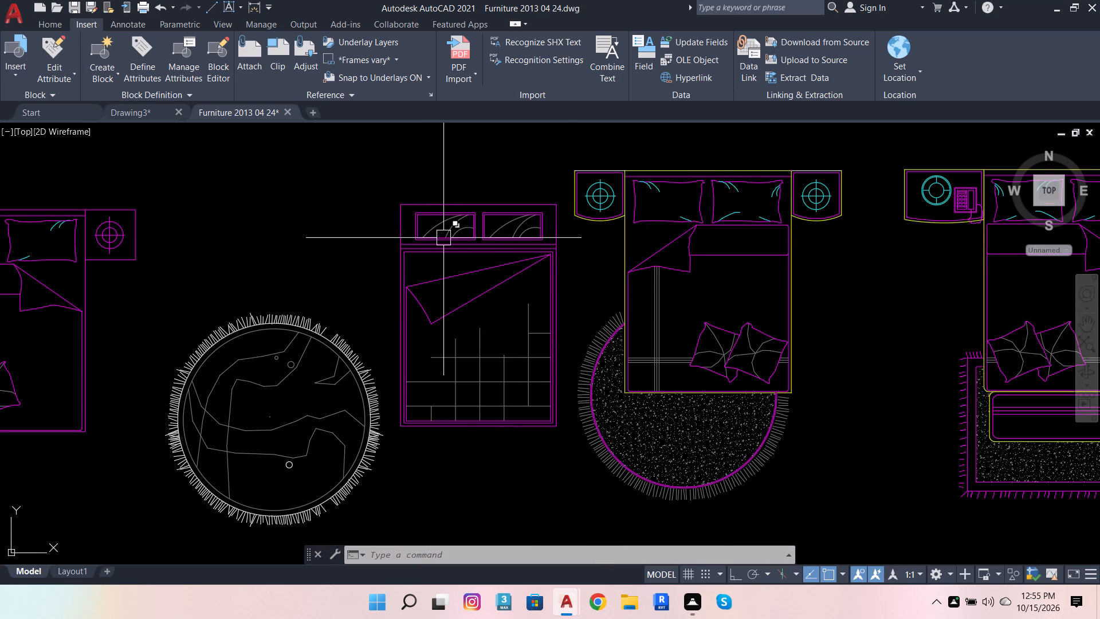
click(443, 238)
click(382, 182)
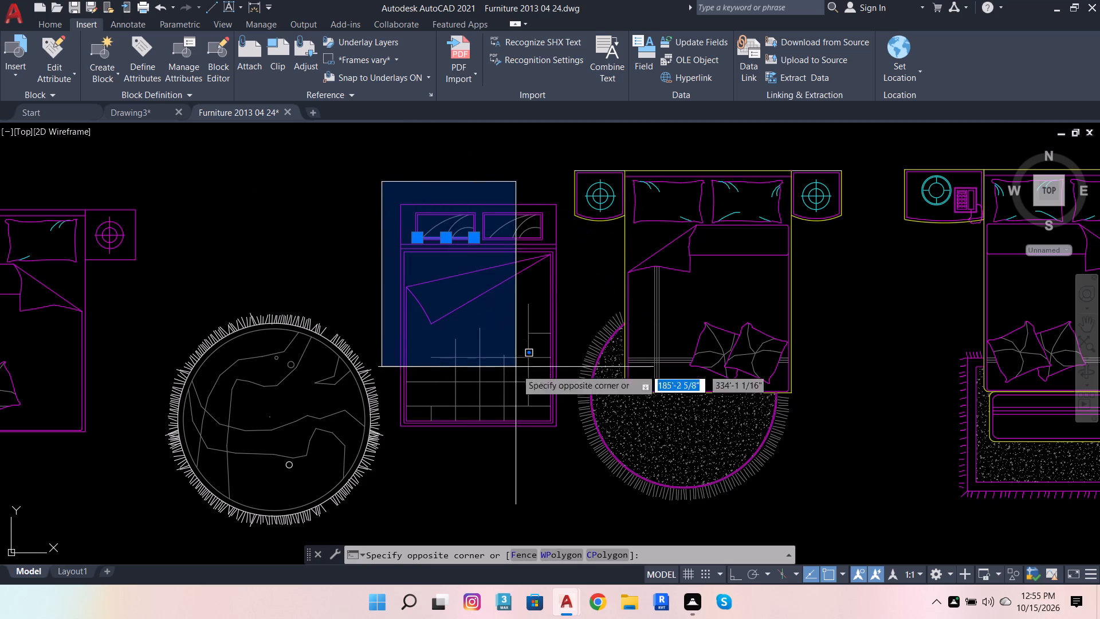
click(566, 449)
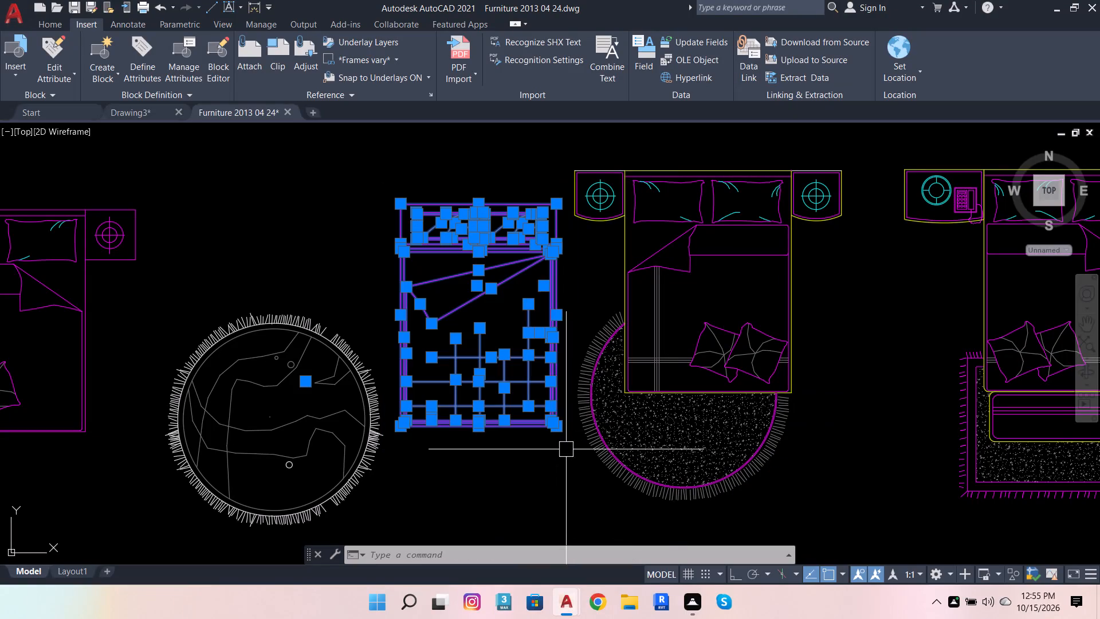
key(ctrl+c)
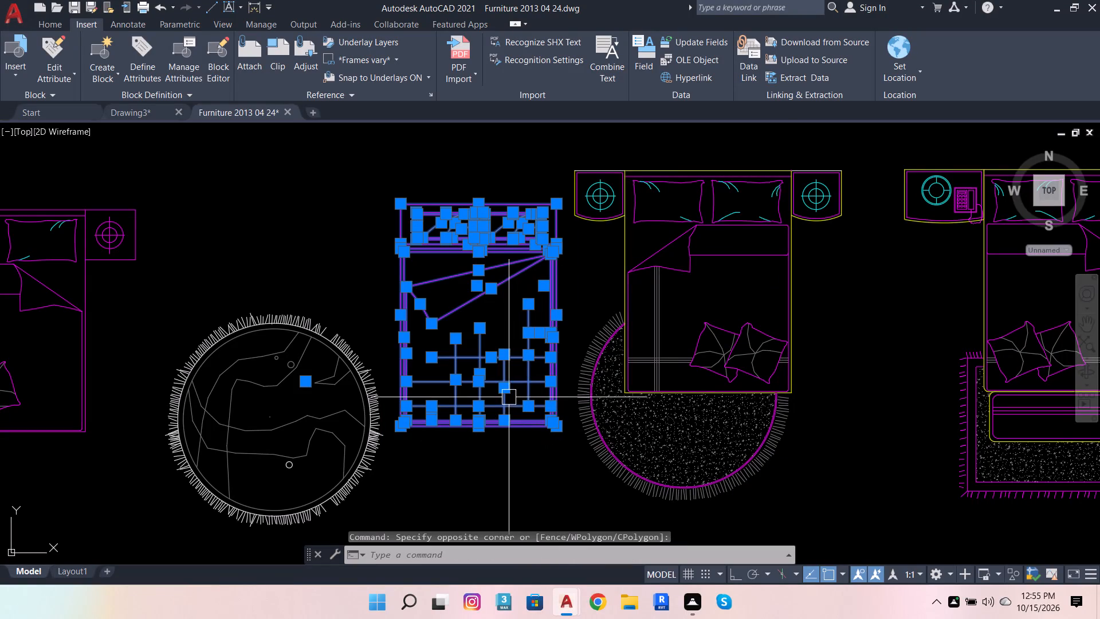
Paste the copied bed into Drawing3, in the empty space above the floor plan.
click(135, 113)
scroll(269, 329, down, 3)
scroll(403, 262, up, 3)
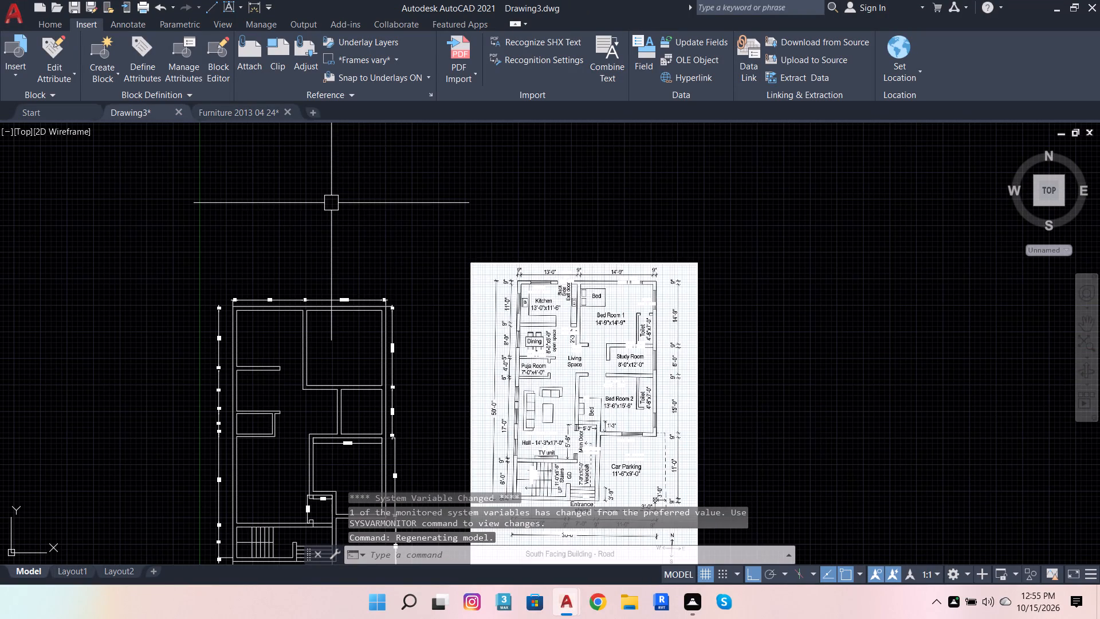
key(ctrl+v)
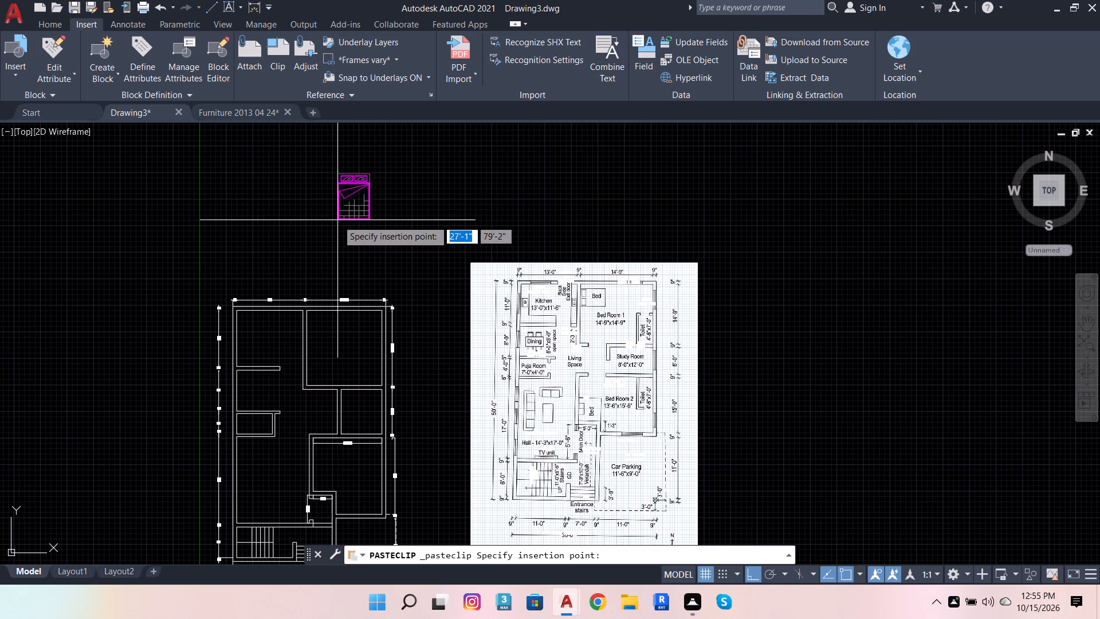
scroll(337, 226, up, 1)
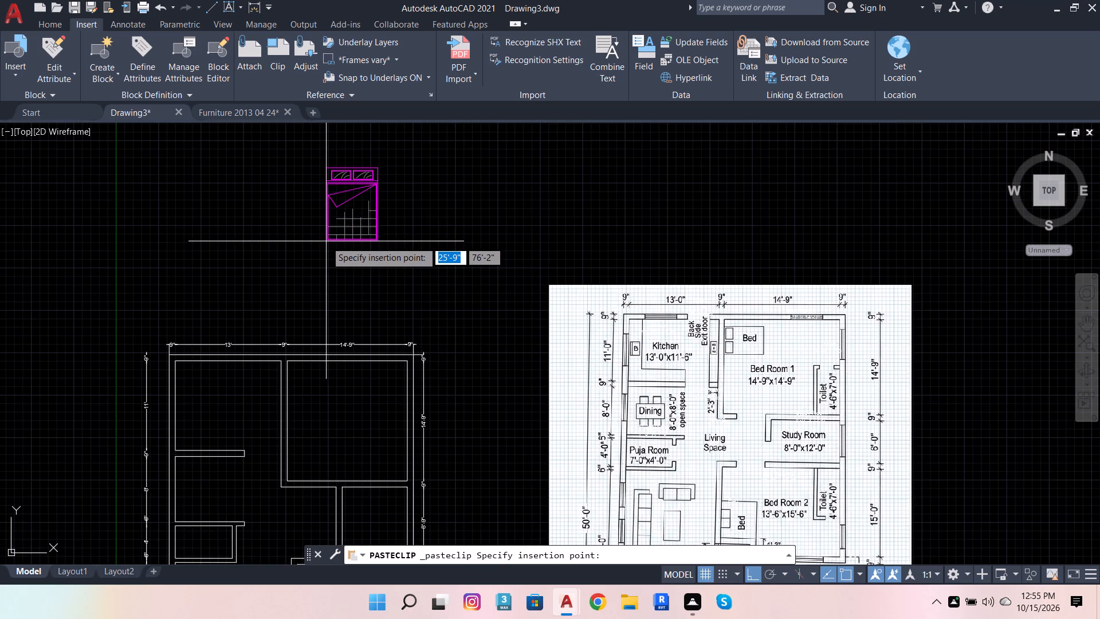
click(326, 241)
Change the colour of all the pasted bed's objects to White.
click(316, 148)
click(411, 298)
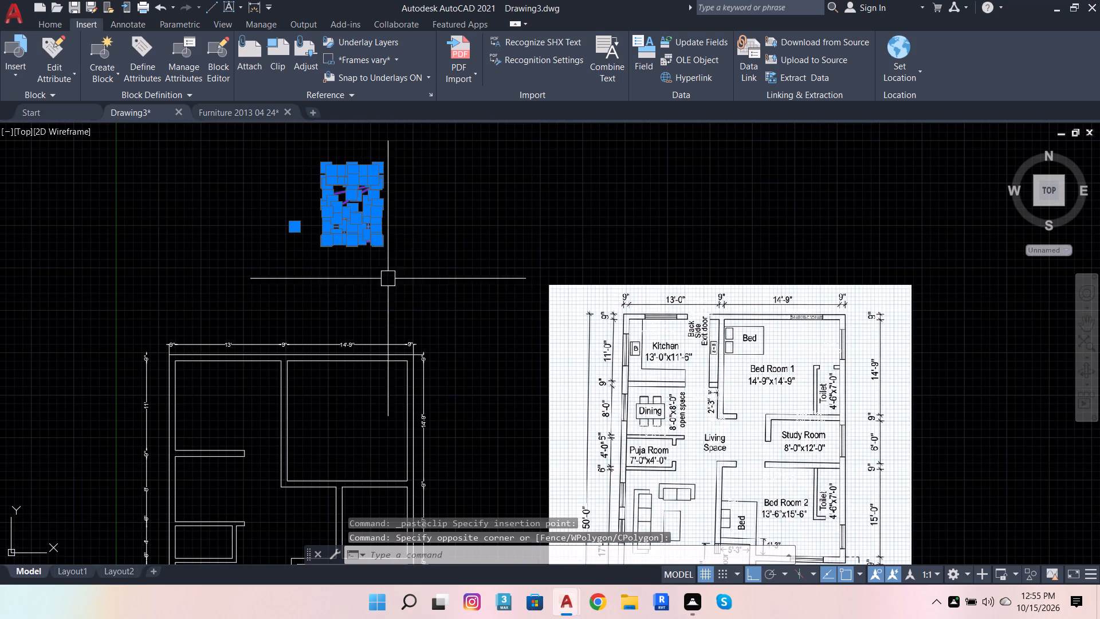
scroll(358, 235, up, 4)
double_click(368, 272)
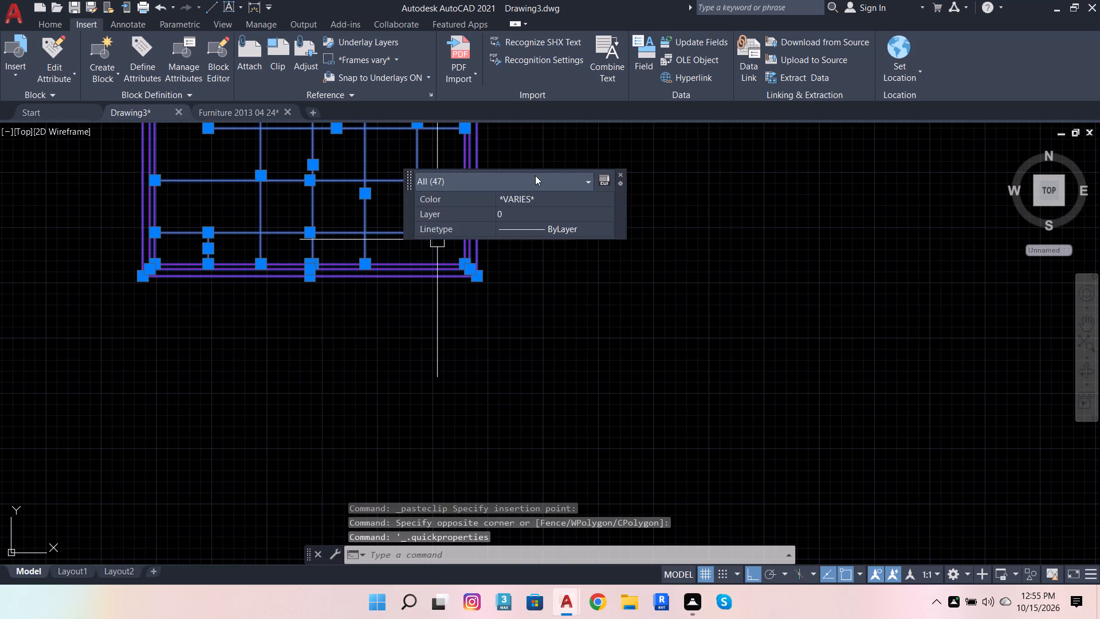
click(539, 196)
click(539, 196)
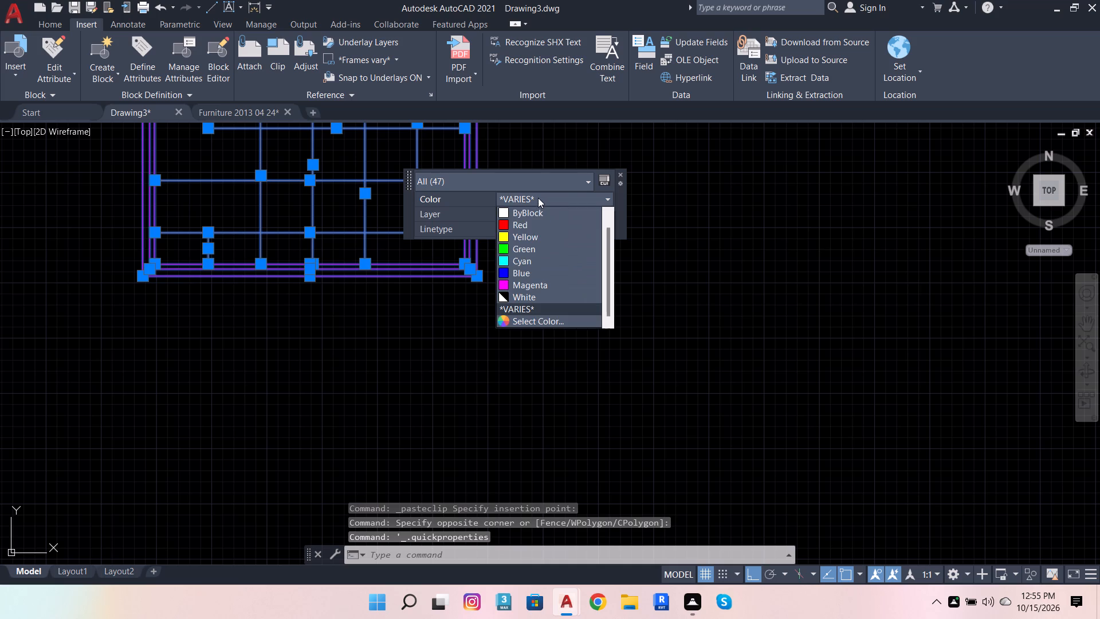
click(531, 295)
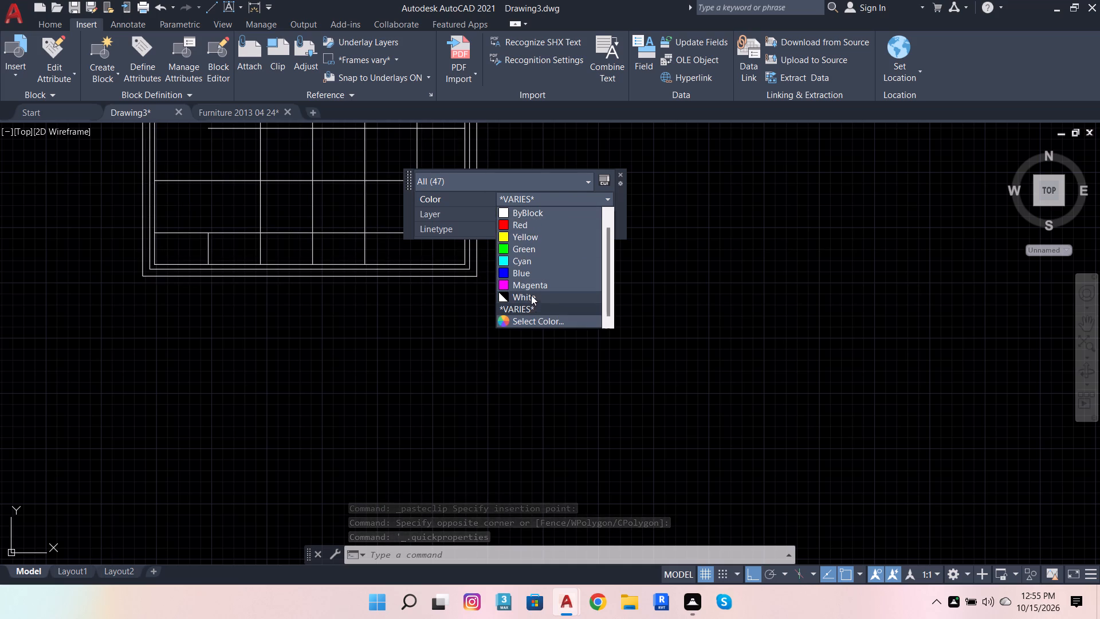
scroll(486, 336, down, 1)
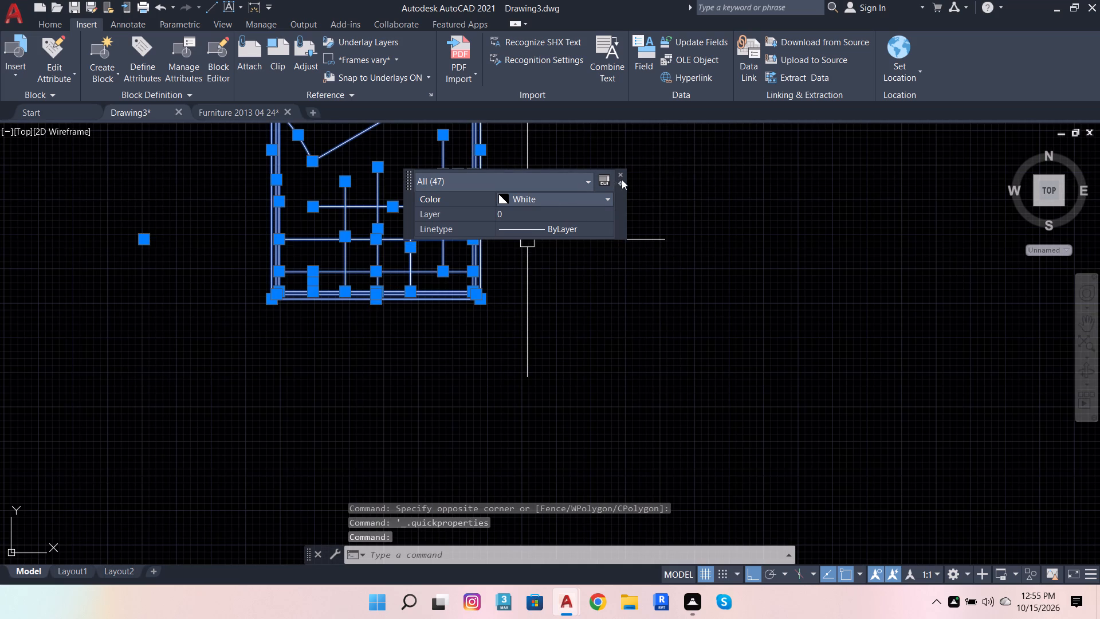
click(621, 172)
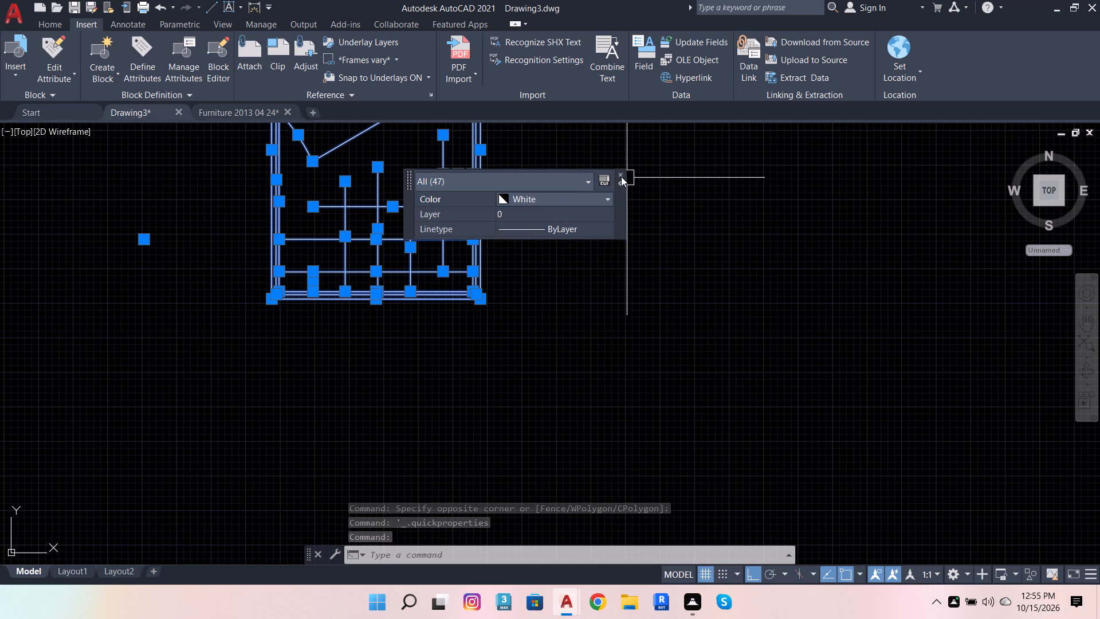
click(619, 174)
Convert the selected bed objects into a block named bed.
scroll(545, 300, down, 2)
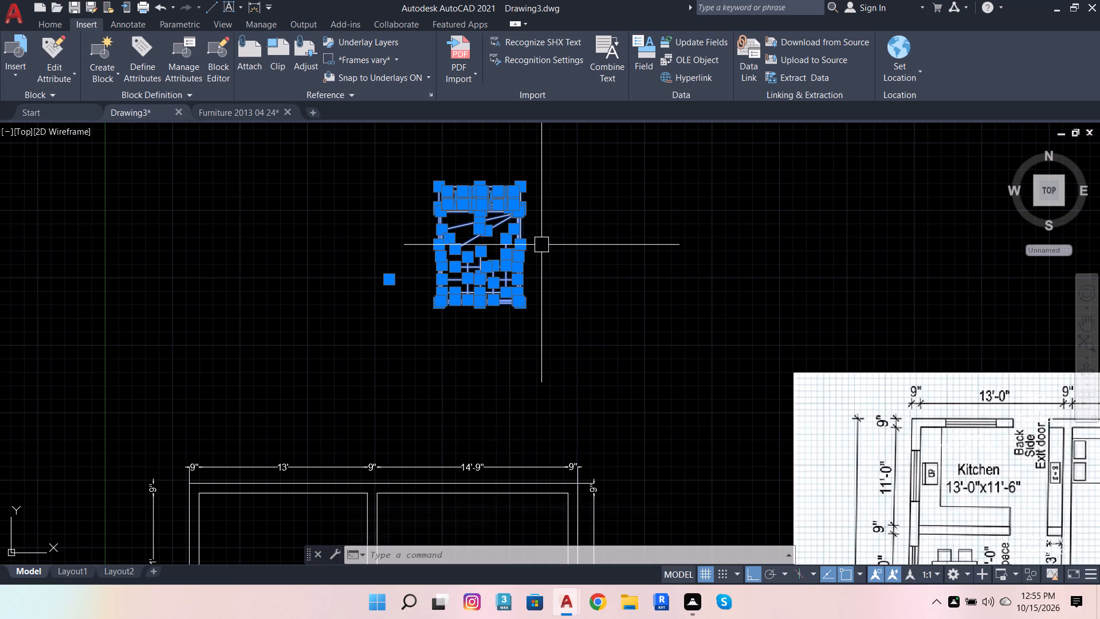
key(b)
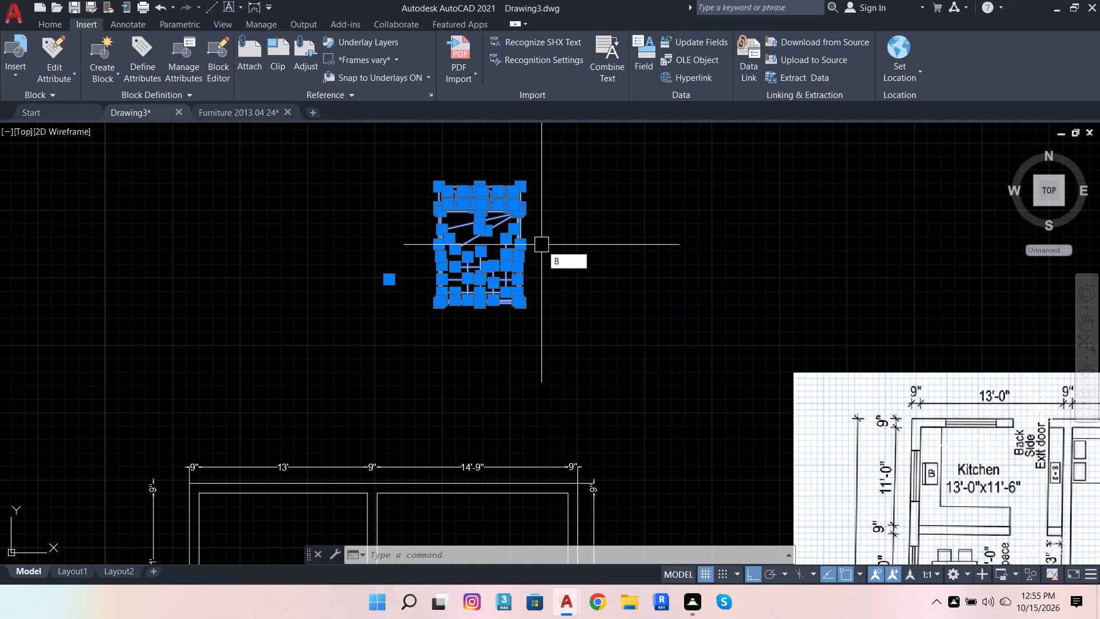
click(574, 272)
text(bed)
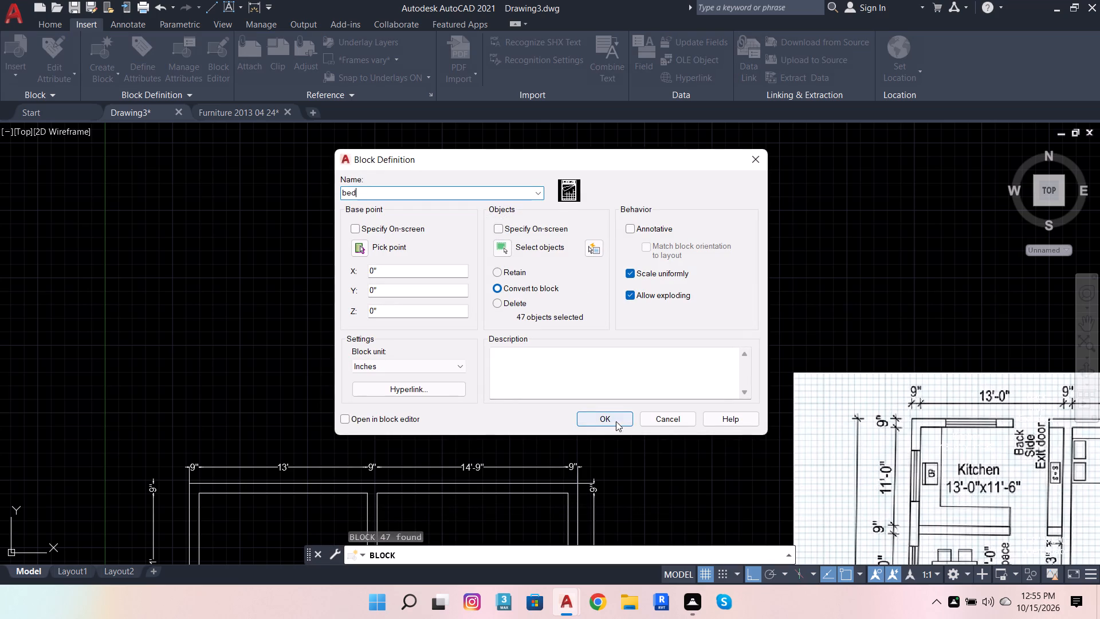
click(616, 422)
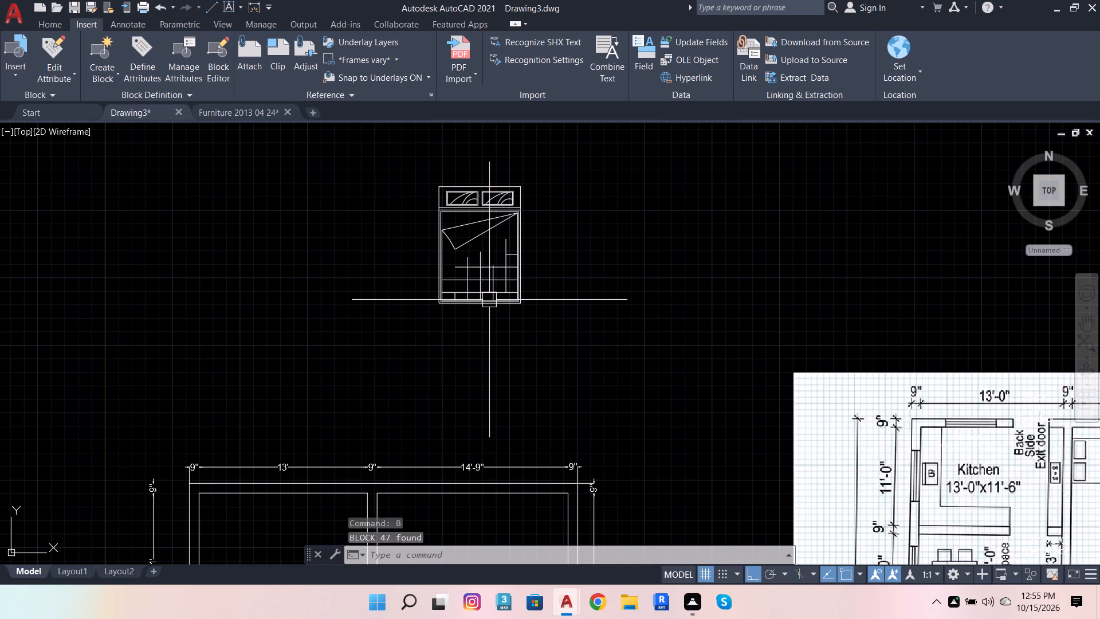
Rotate the bed block 90° counterclockwise about the outer left corner of its headboard, so the pillows face west.
click(489, 300)
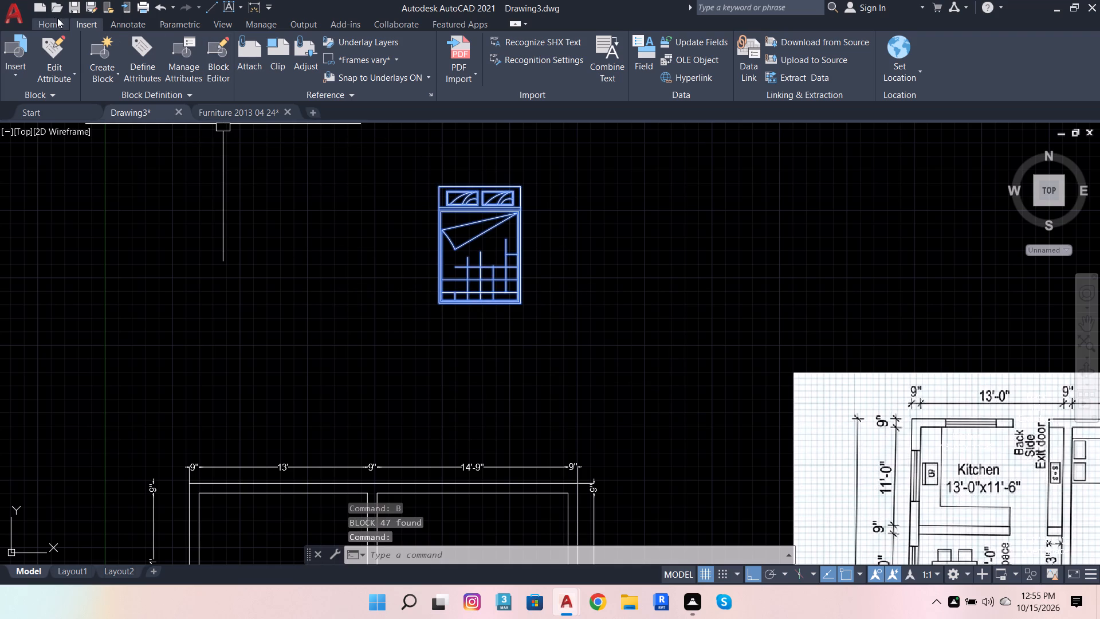
click(40, 23)
scroll(379, 249, down, 2)
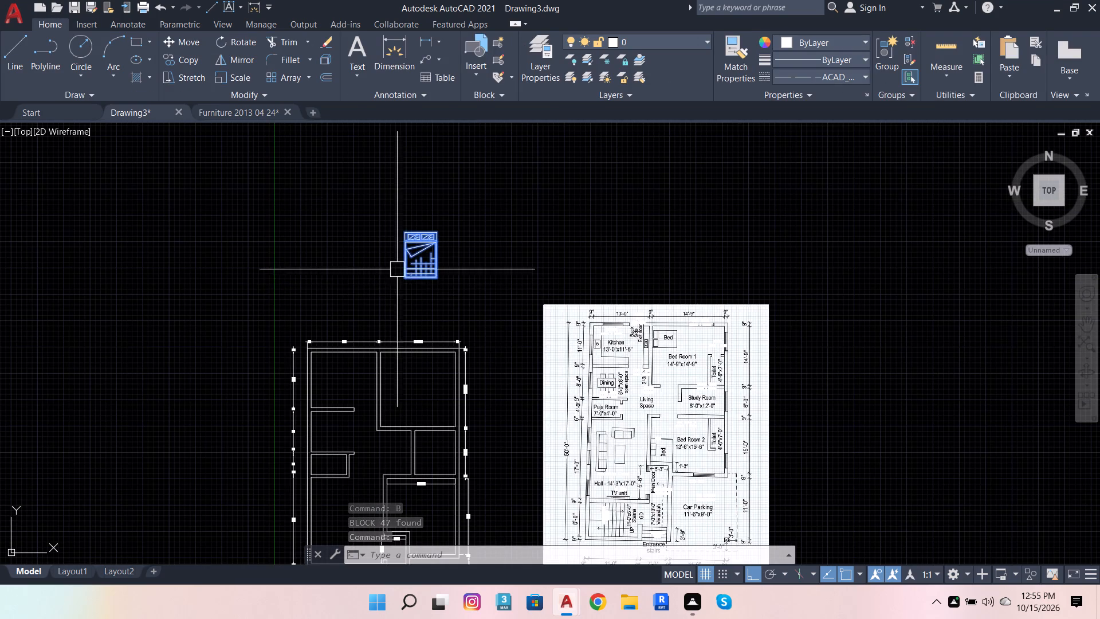
scroll(367, 241, up, 2)
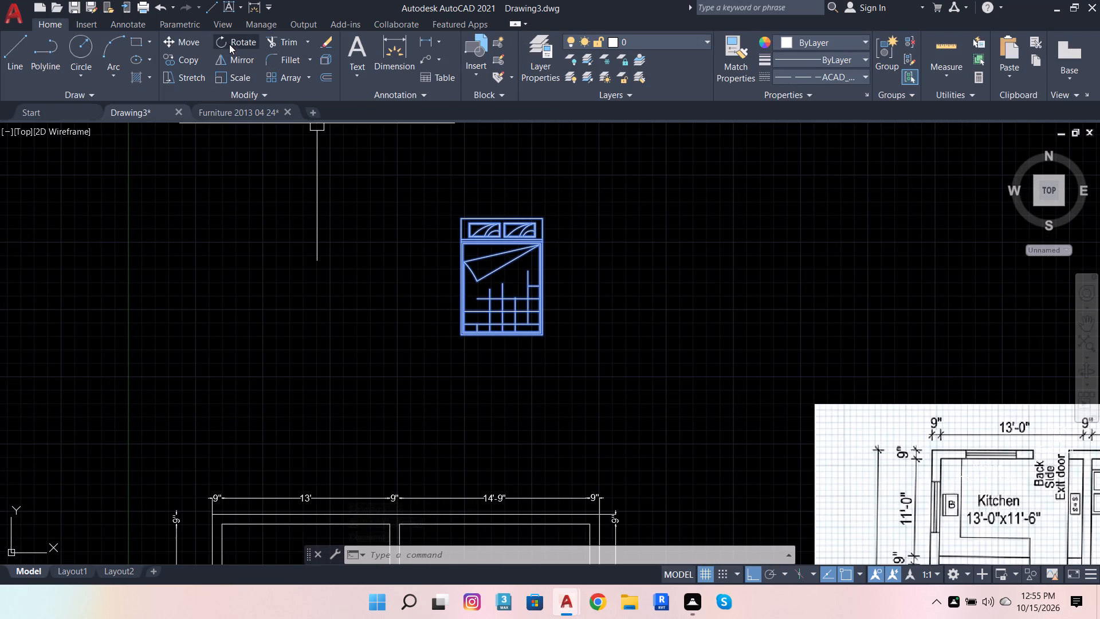
click(229, 44)
click(458, 218)
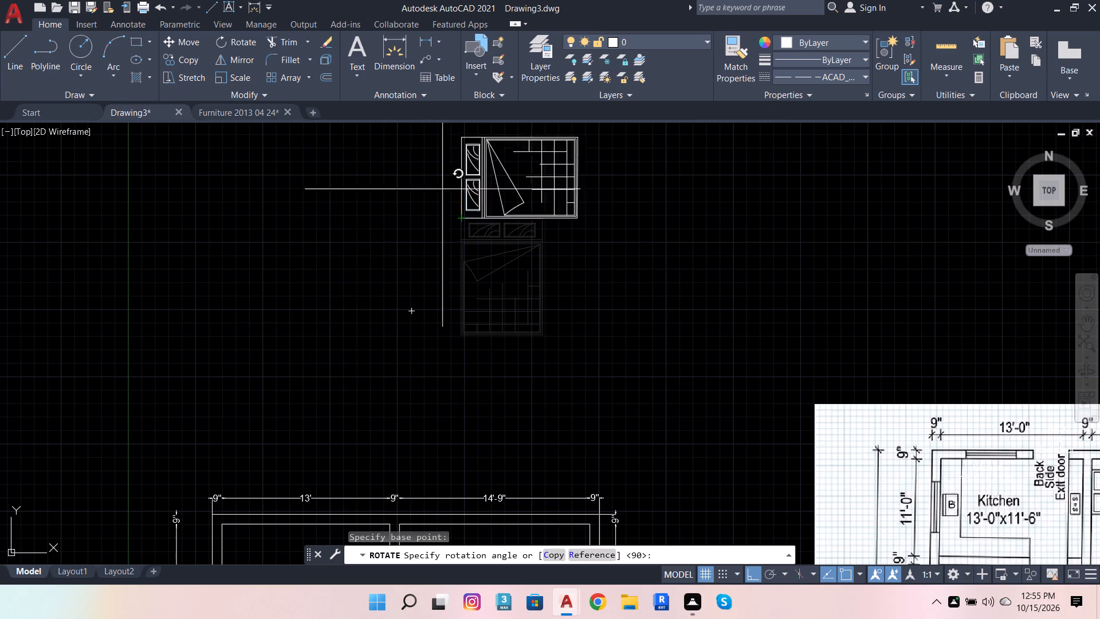
scroll(528, 312, down, 1)
click(494, 159)
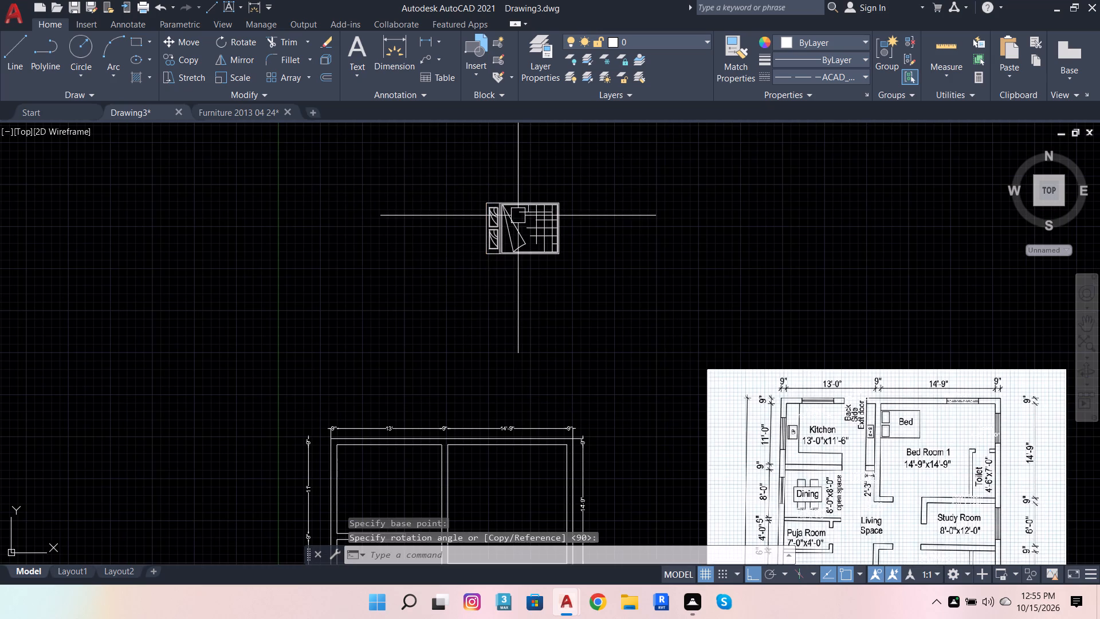
Copy the bed block from its headboard's upper outer corner into Bed Room 1, near the inner northwest corner, with Ortho off.
click(518, 216)
click(174, 61)
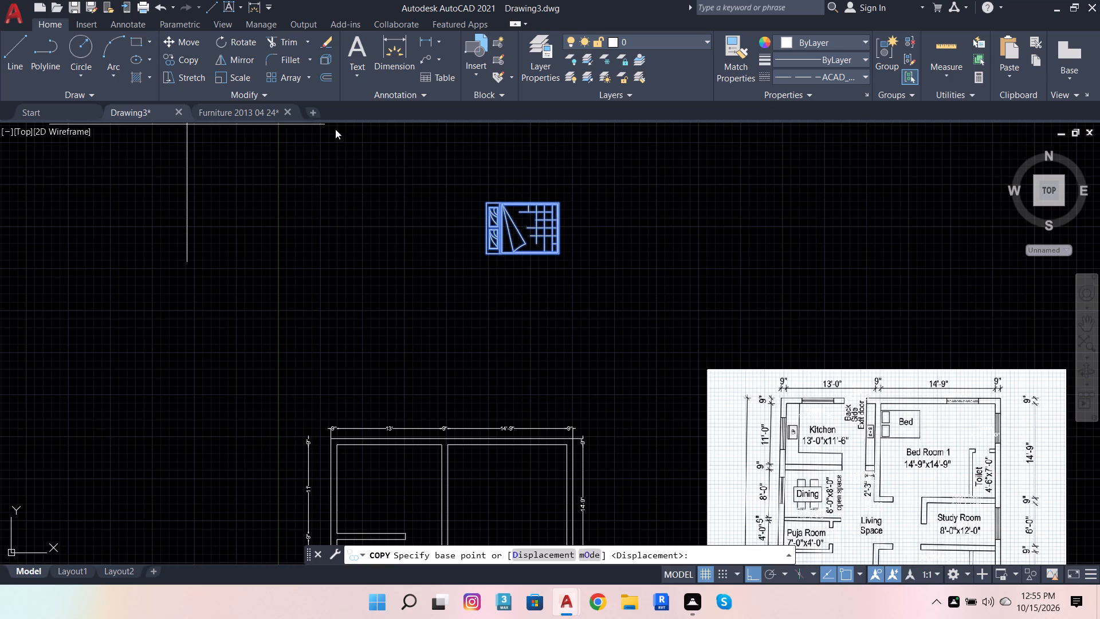
scroll(465, 188, up, 2)
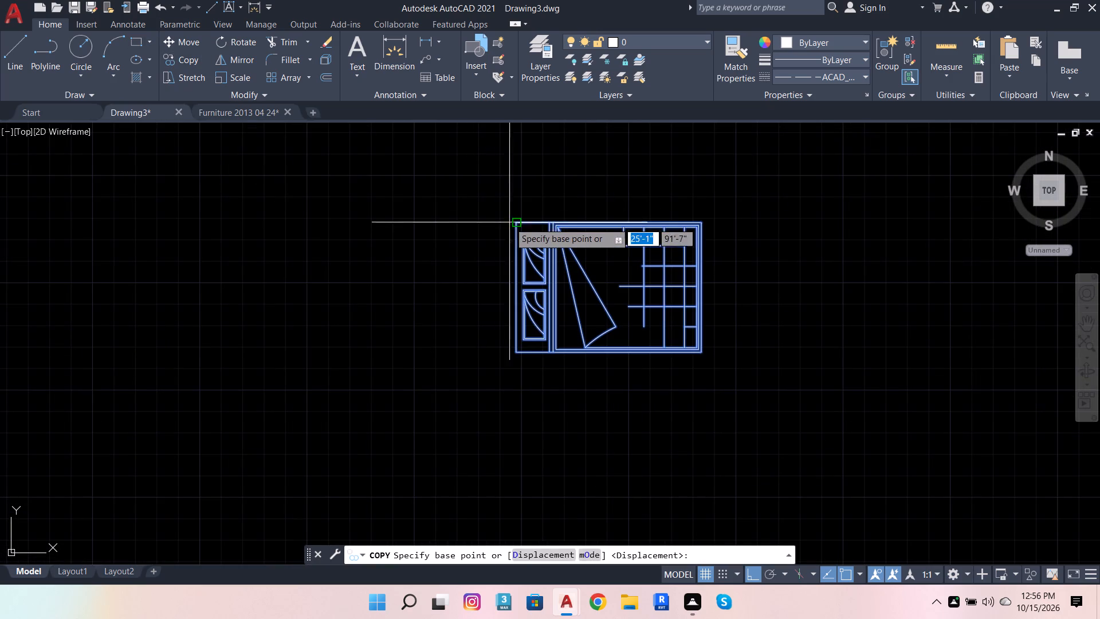
click(519, 222)
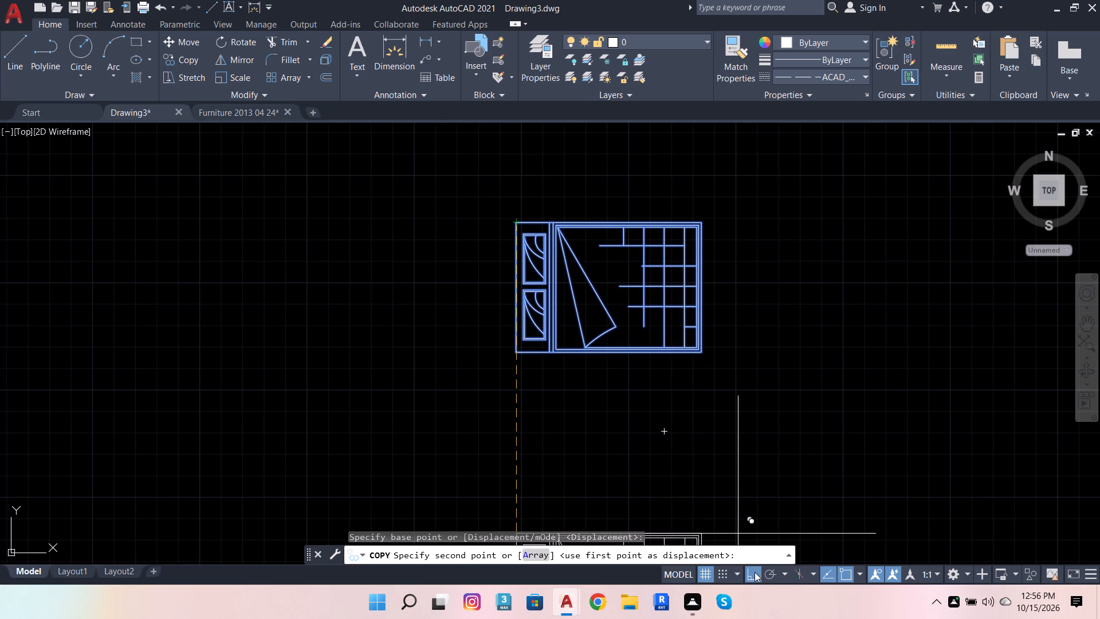
click(753, 572)
scroll(889, 481, down, 3)
scroll(854, 383, down, 4)
scroll(836, 465, up, 4)
scroll(832, 246, up, 6)
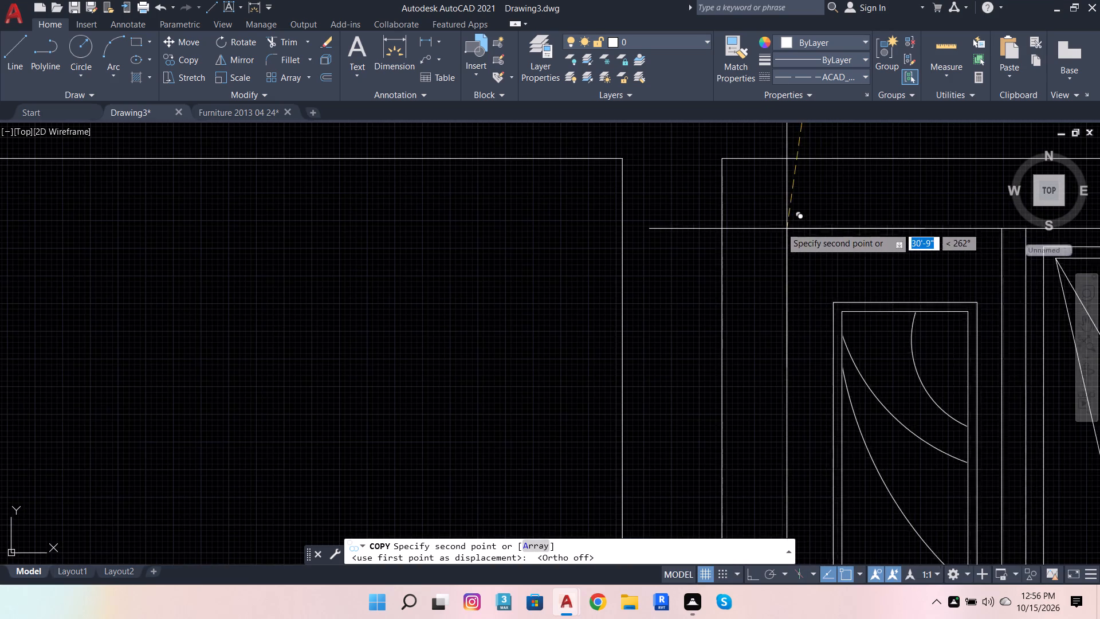
scroll(764, 218, up, 1)
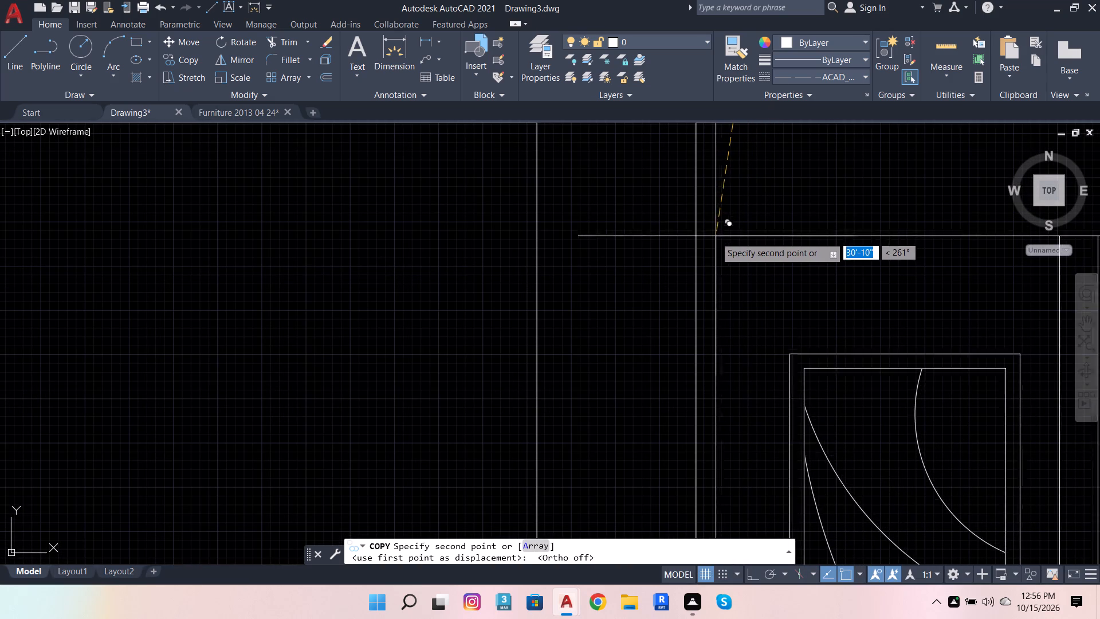
click(709, 246)
Place a second copy of the bed block in Bed Room 2, with its headboard against the west wall, and end the copy.
scroll(725, 204, down, 6)
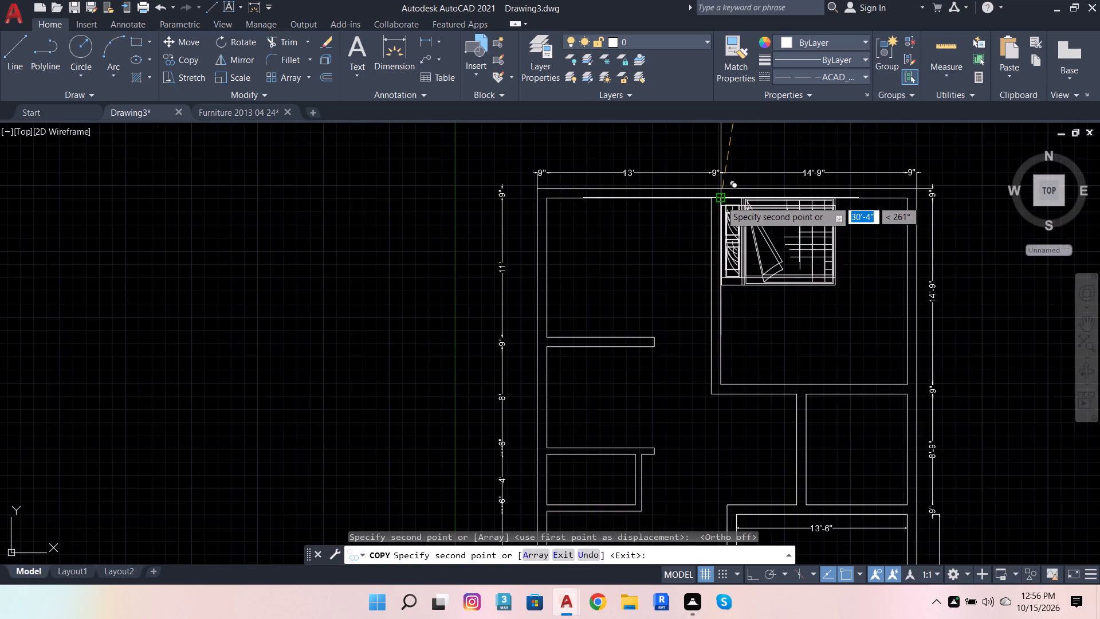
scroll(719, 201, down, 4)
scroll(721, 249, up, 7)
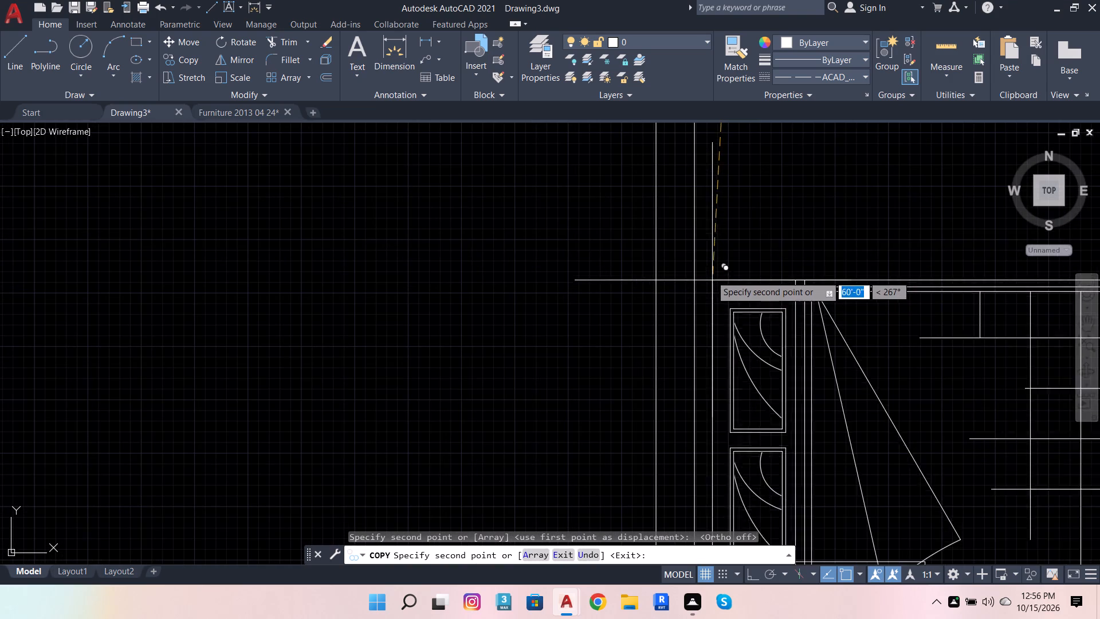
scroll(706, 206, down, 1)
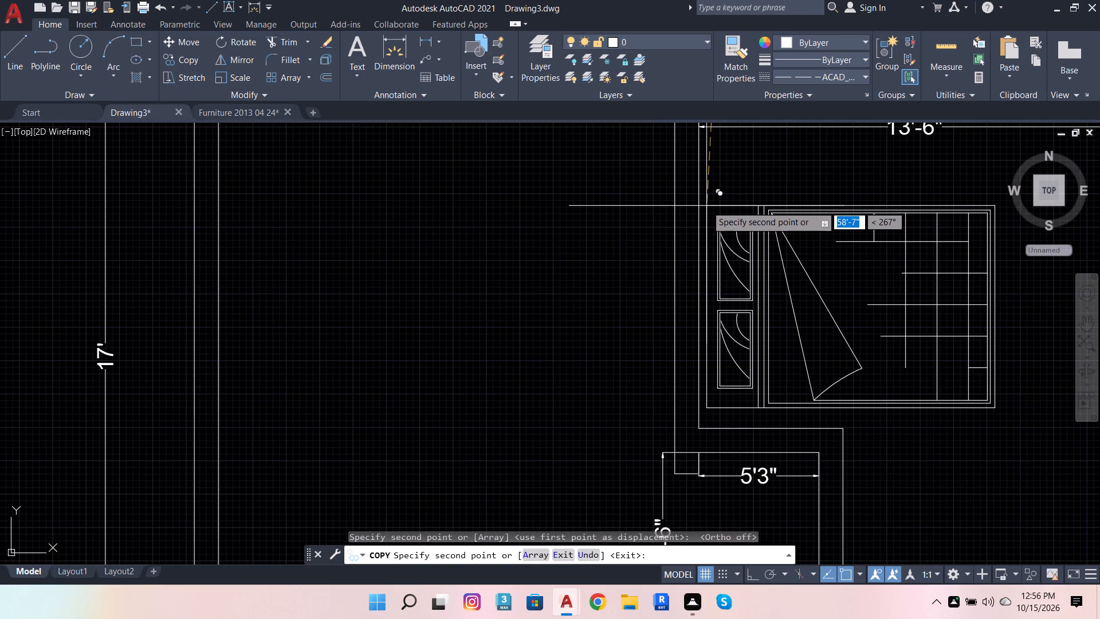
scroll(706, 206, up, 1)
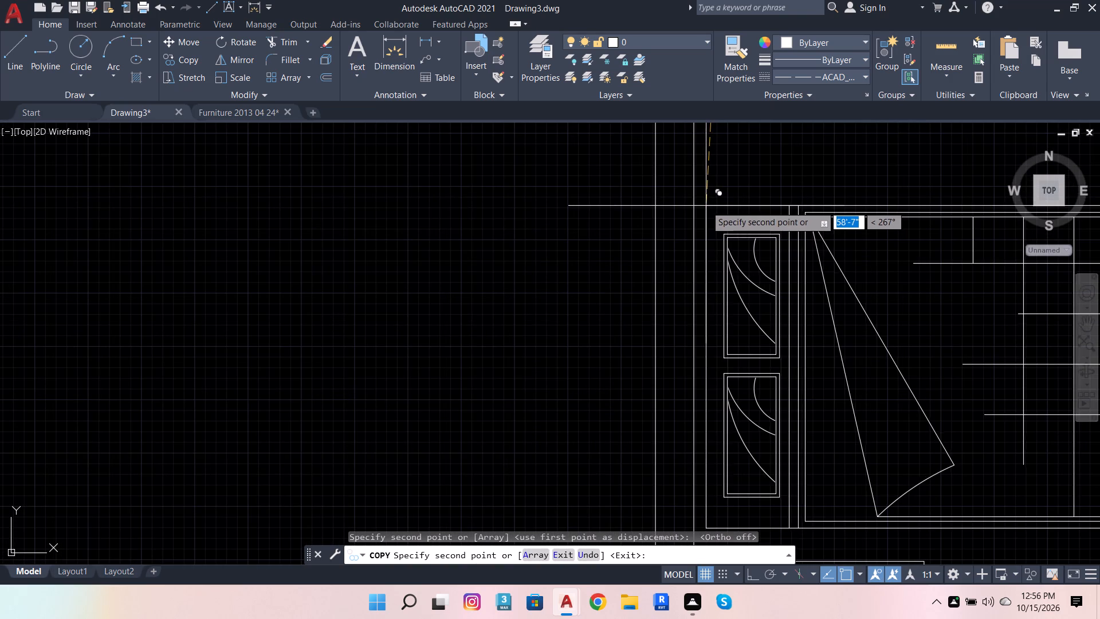
scroll(701, 206, up, 5)
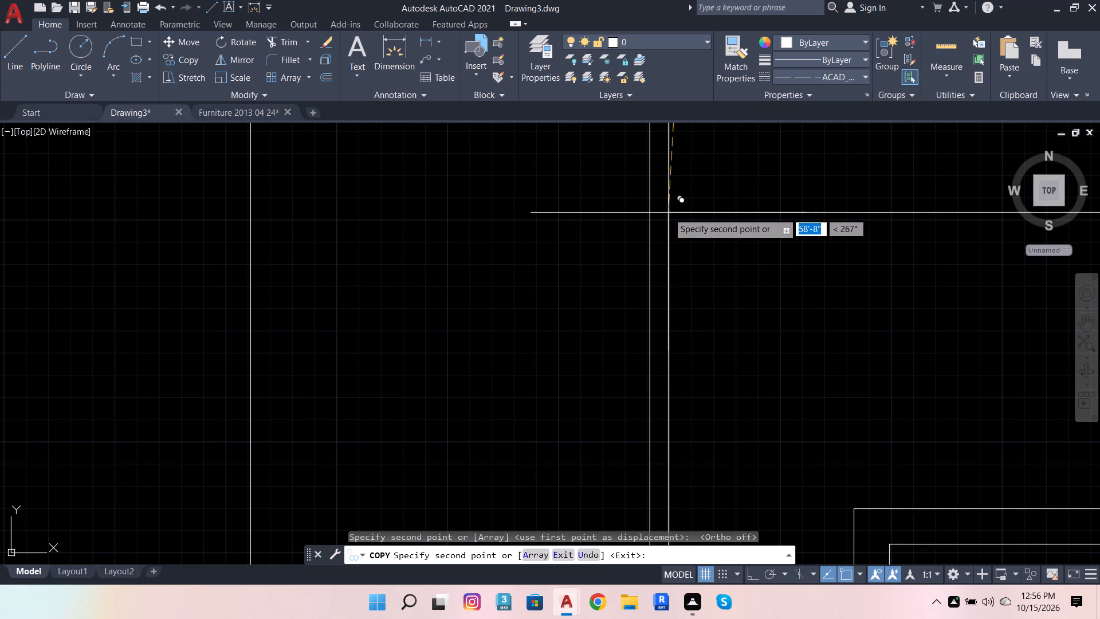
click(668, 213)
scroll(678, 207, down, 10)
key(Escape)
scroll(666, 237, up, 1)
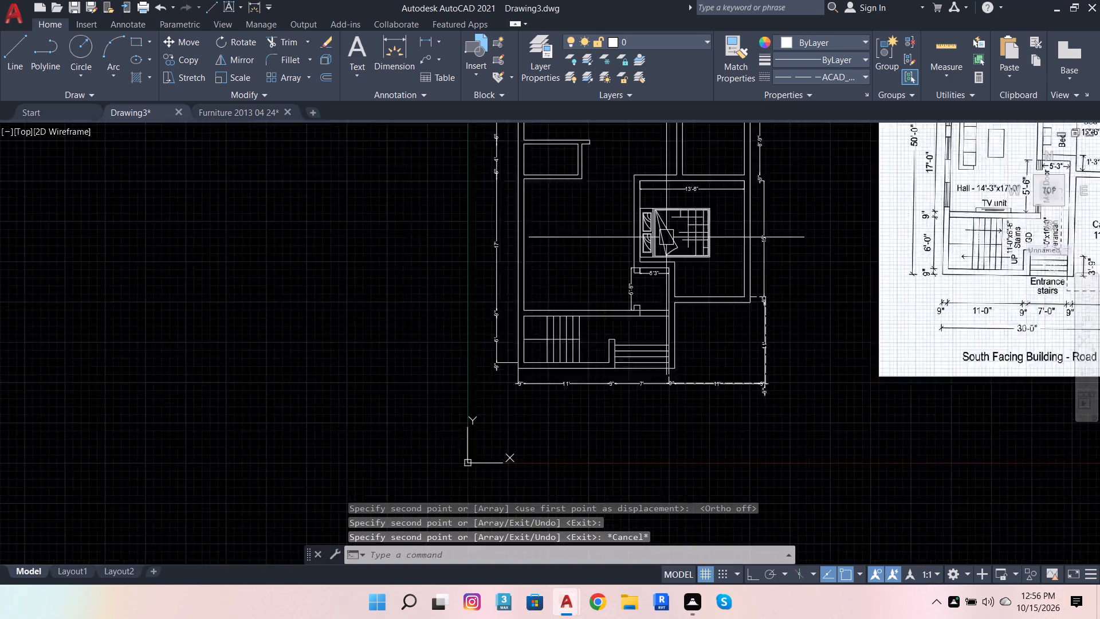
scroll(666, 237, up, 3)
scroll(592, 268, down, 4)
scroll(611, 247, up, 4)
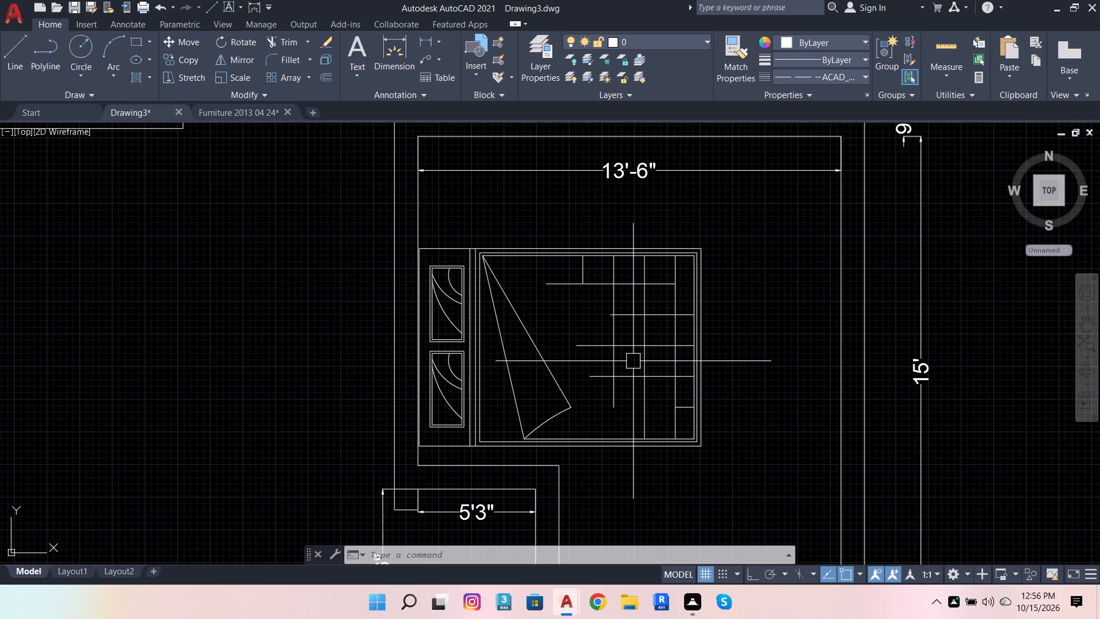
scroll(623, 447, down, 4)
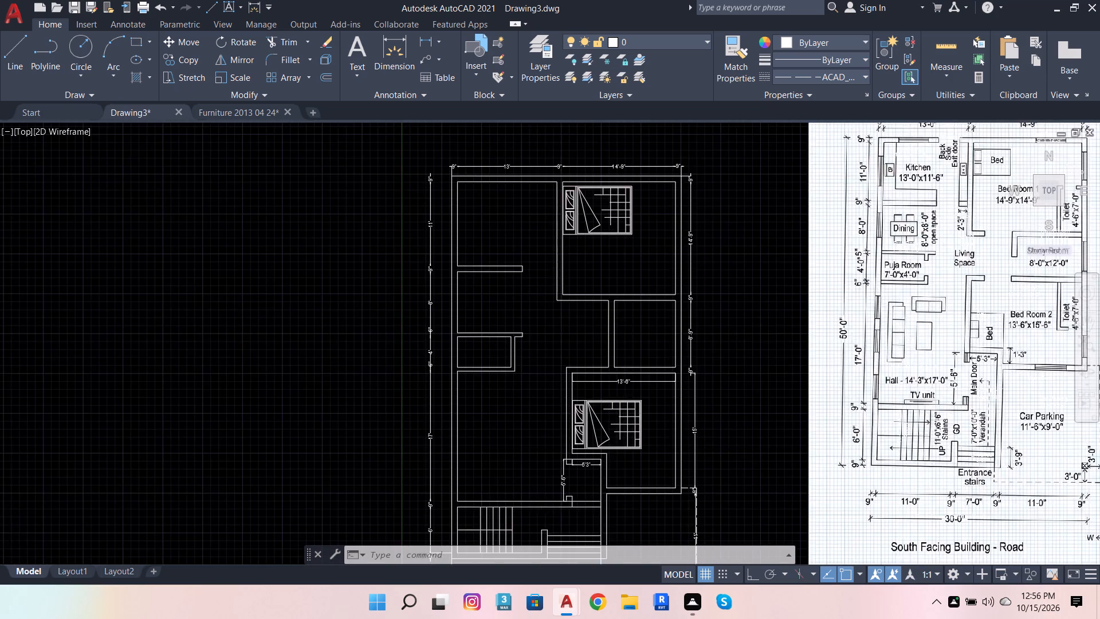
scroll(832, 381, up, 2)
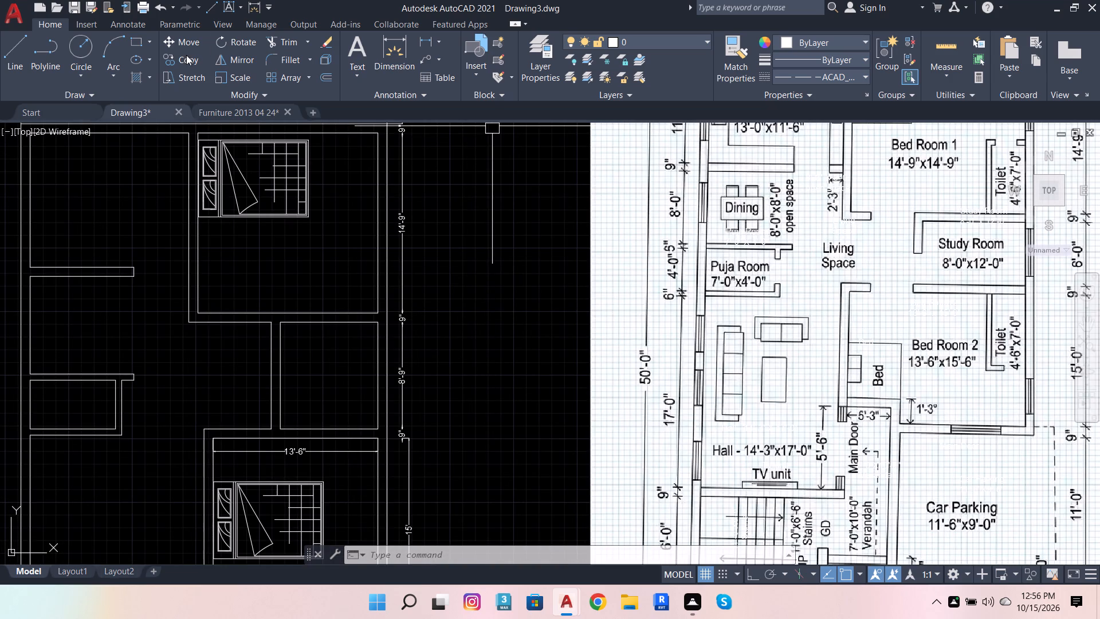
In the Furniture 2013 04 24 drawing, copy the white sofa set with three-seat and two-seat sofas, angled armchair, side table and striped square table.
click(249, 112)
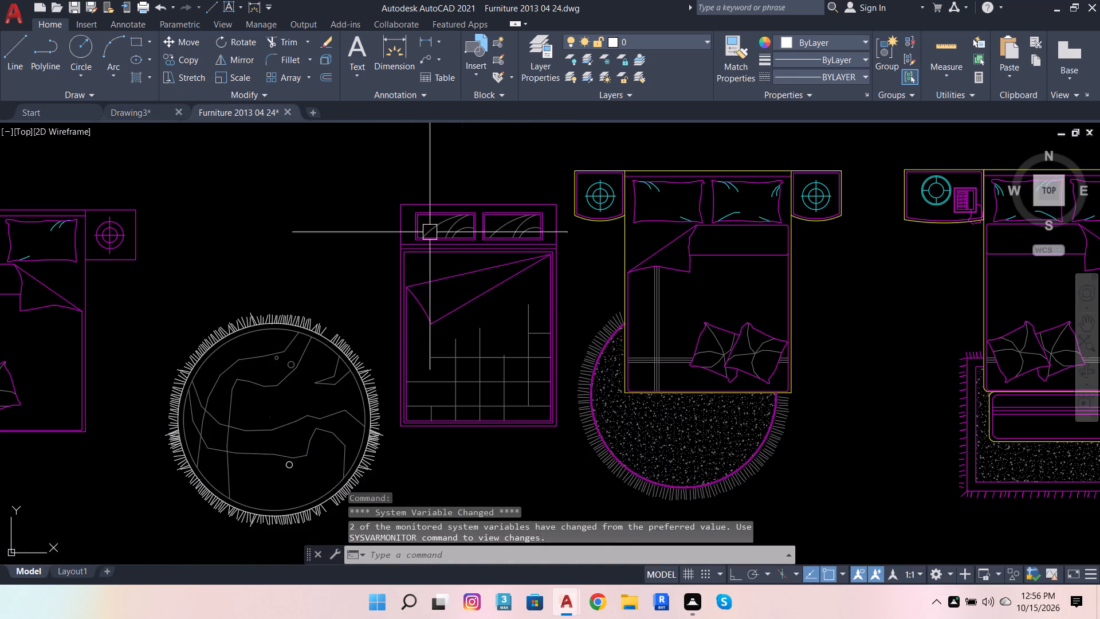
scroll(441, 265, down, 4)
scroll(501, 301, down, 1)
scroll(498, 432, up, 3)
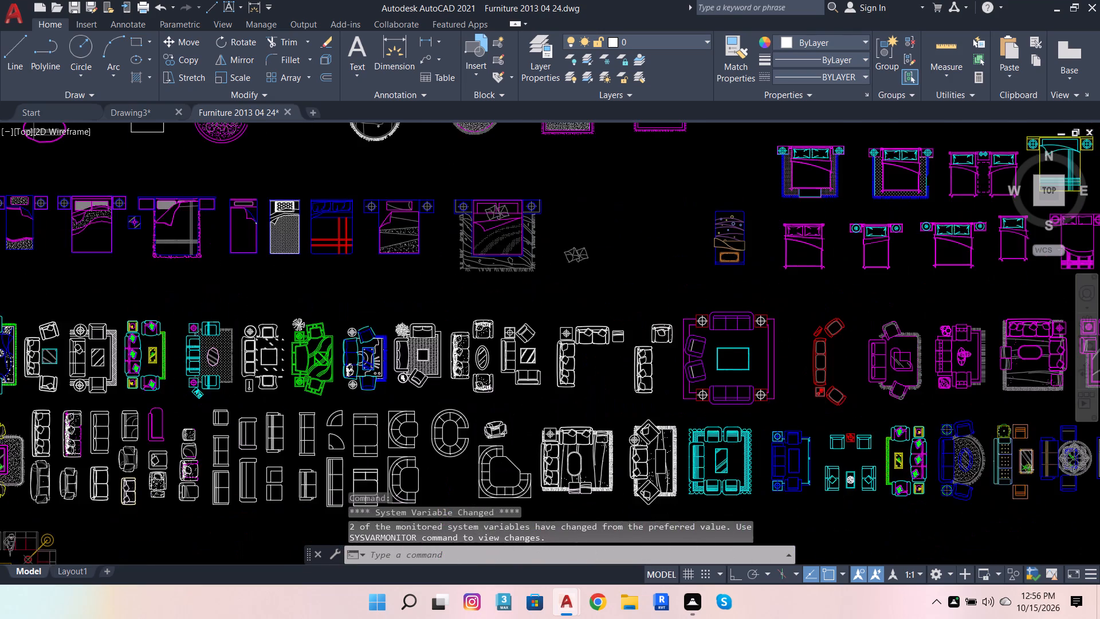
scroll(586, 359, down, 2)
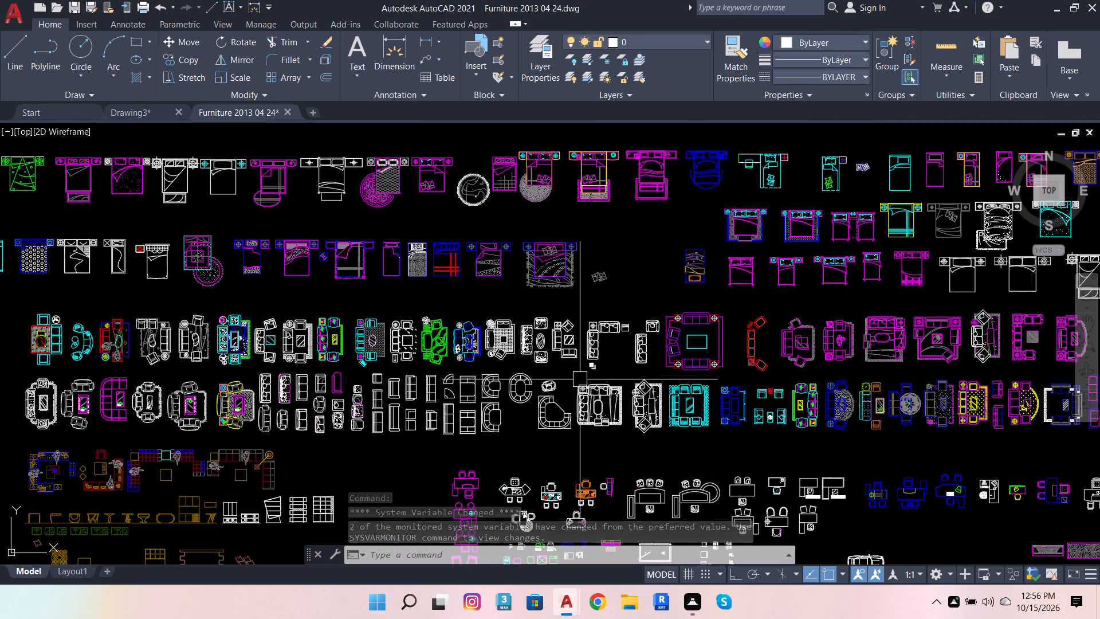
scroll(571, 372, down, 2)
scroll(729, 396, up, 2)
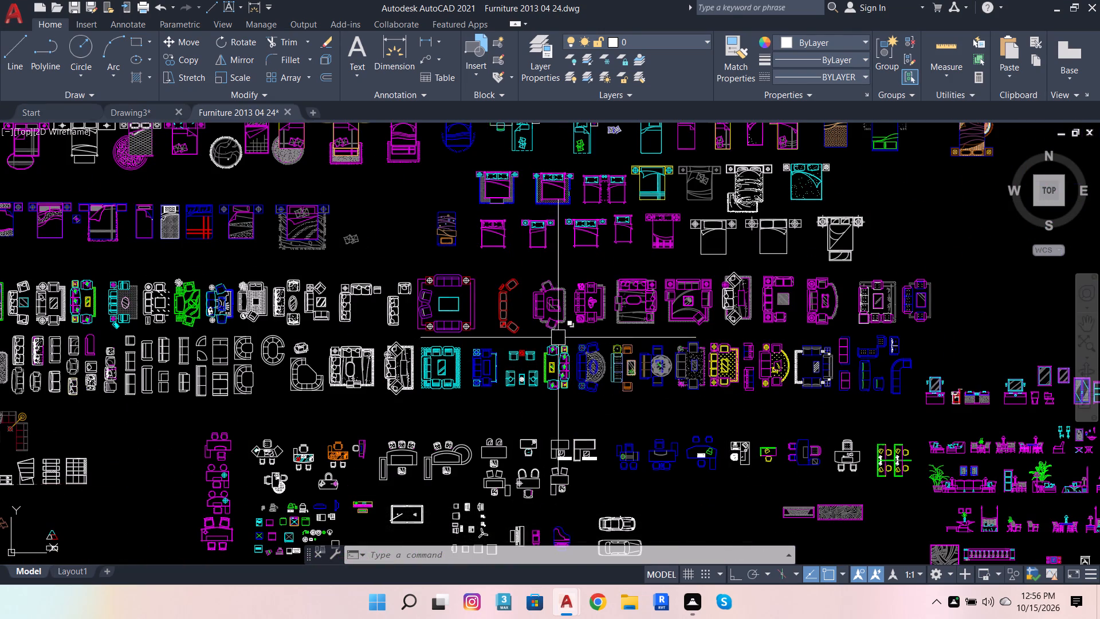
scroll(767, 354, down, 1)
scroll(333, 377, up, 3)
scroll(509, 359, down, 1)
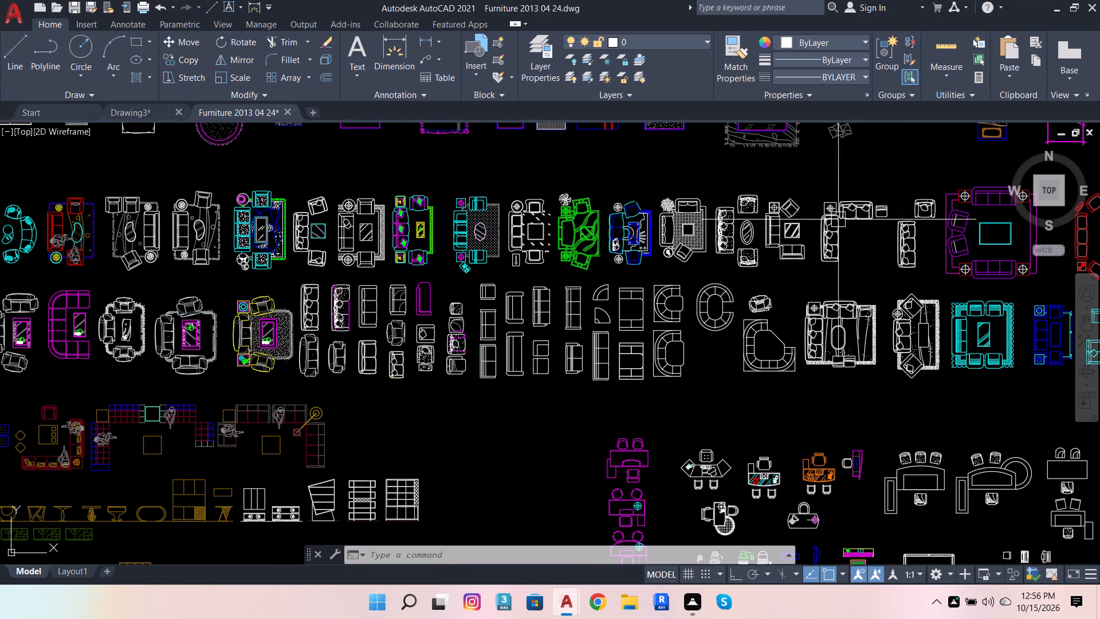
scroll(832, 217, up, 3)
click(611, 211)
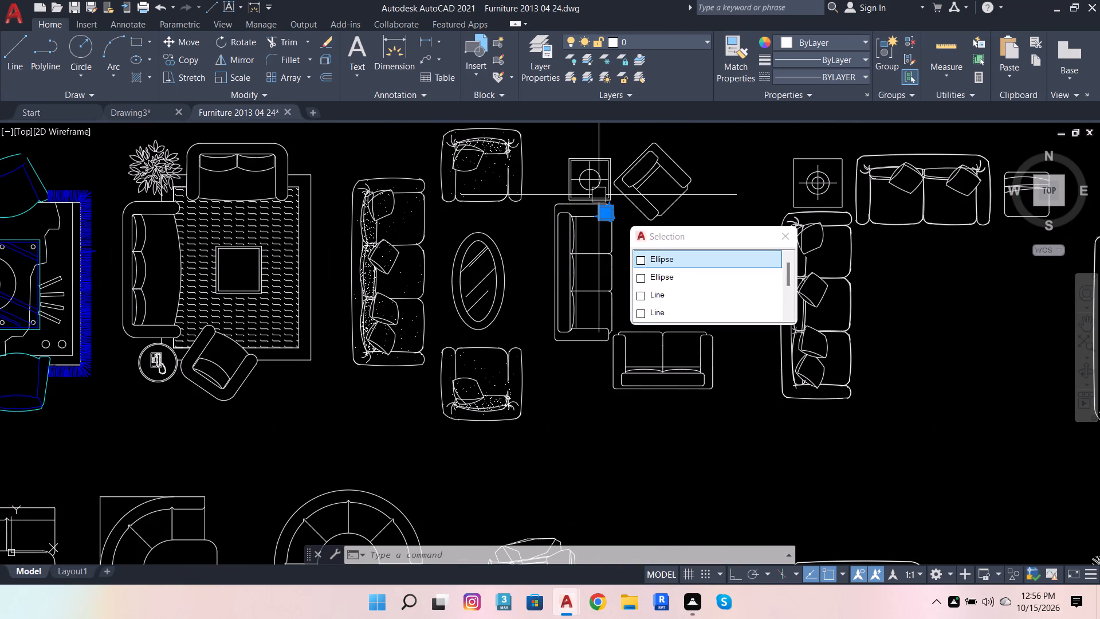
click(551, 137)
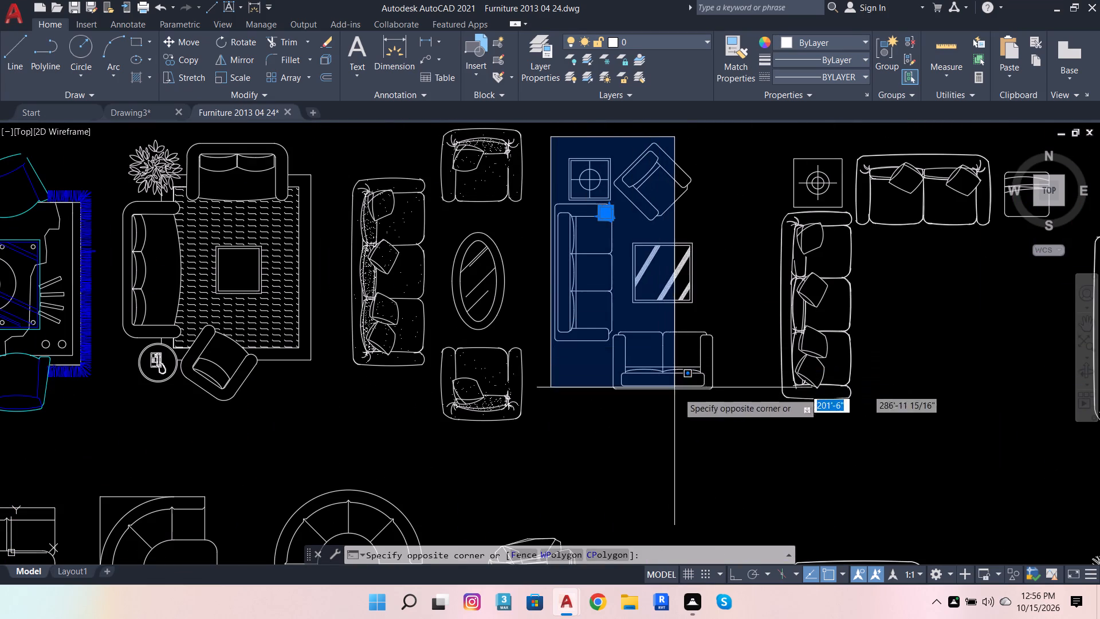
click(717, 422)
key(ctrl+c)
key(ctrl+c)
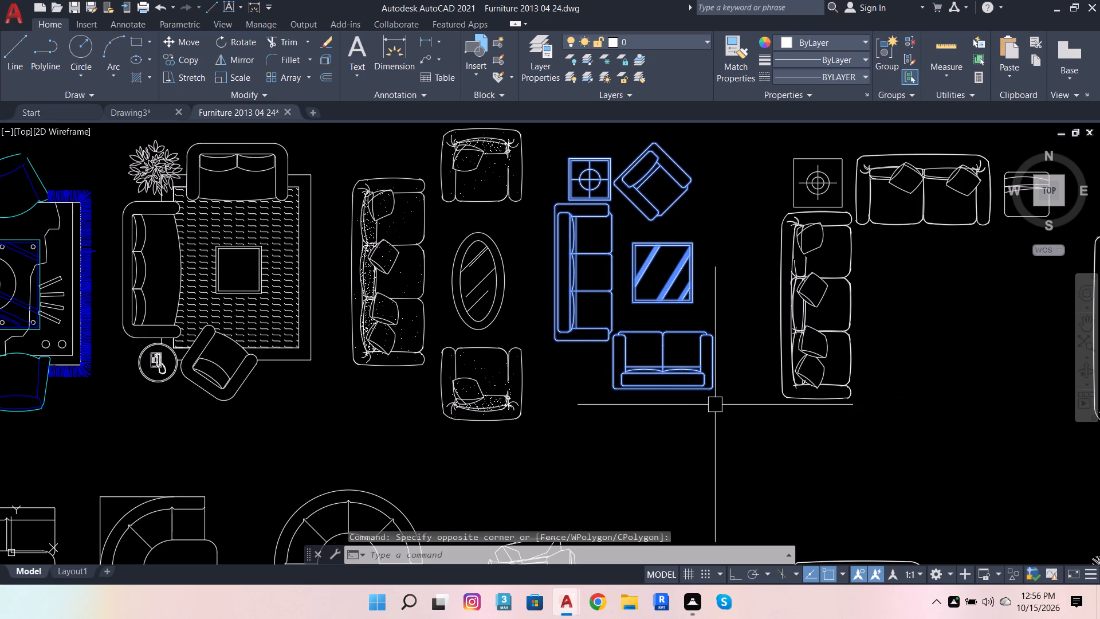
Paste the copied sofa set into Drawing3, in the empty space east of the original bed block and above the reference plan.
click(134, 115)
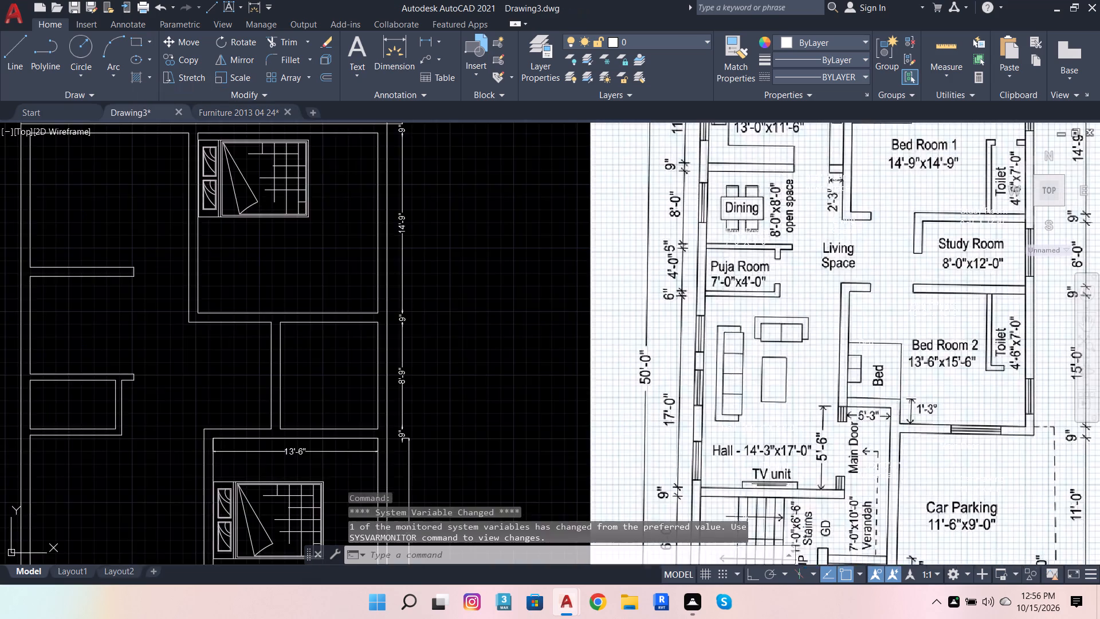
scroll(353, 369, down, 3)
scroll(407, 262, up, 2)
key(ctrl+v)
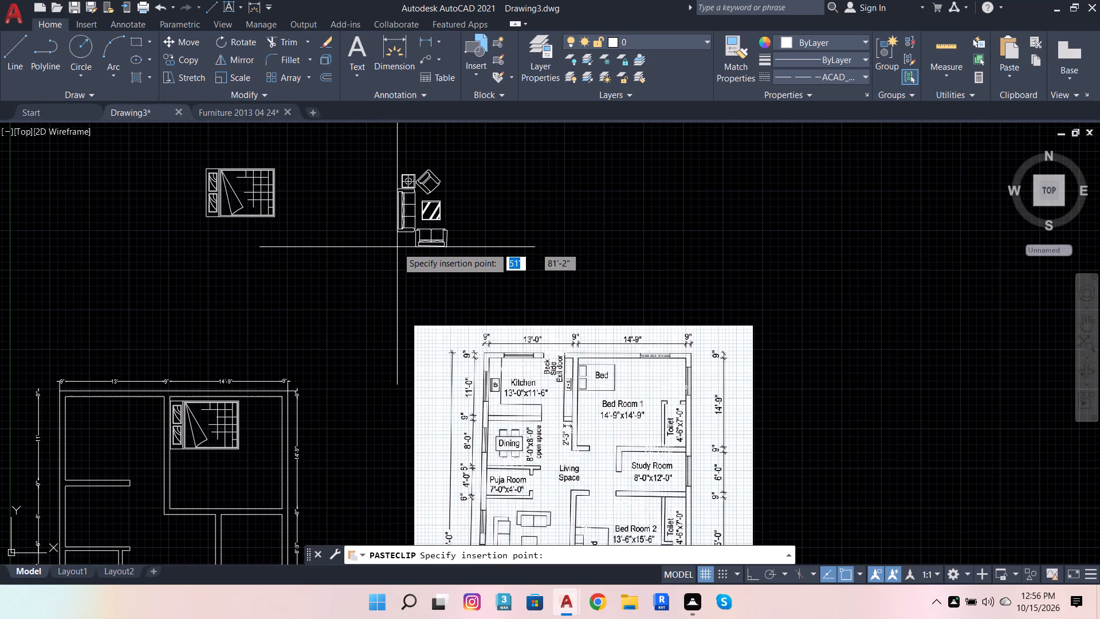
click(397, 245)
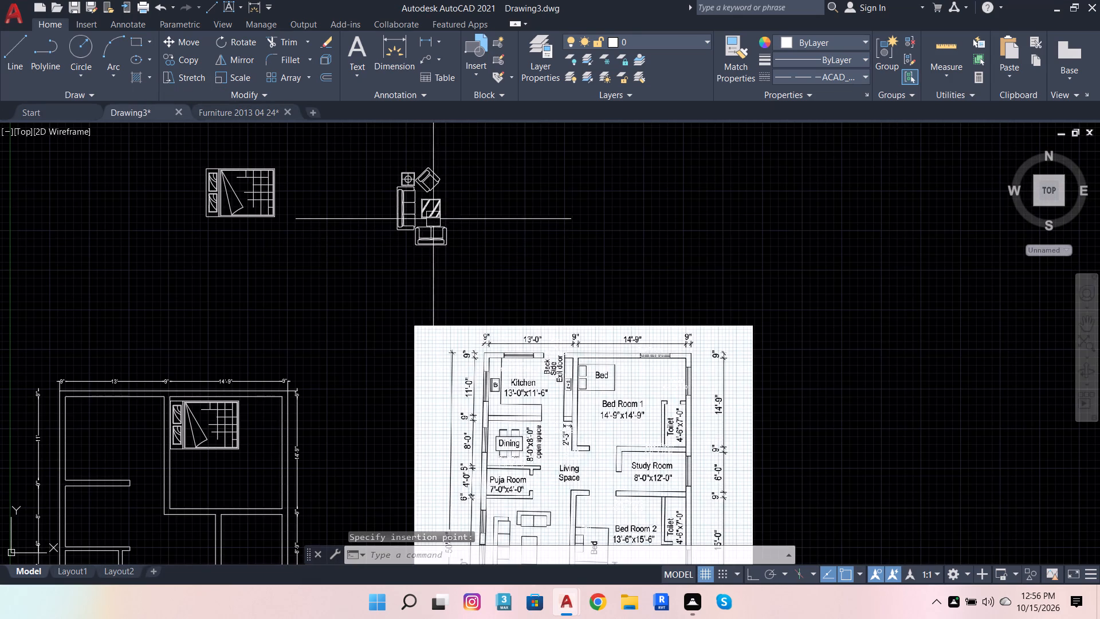
Delete the square side table with the circle from the pasted sofa set.
scroll(416, 189, up, 3)
scroll(381, 241, down, 2)
scroll(353, 169, up, 2)
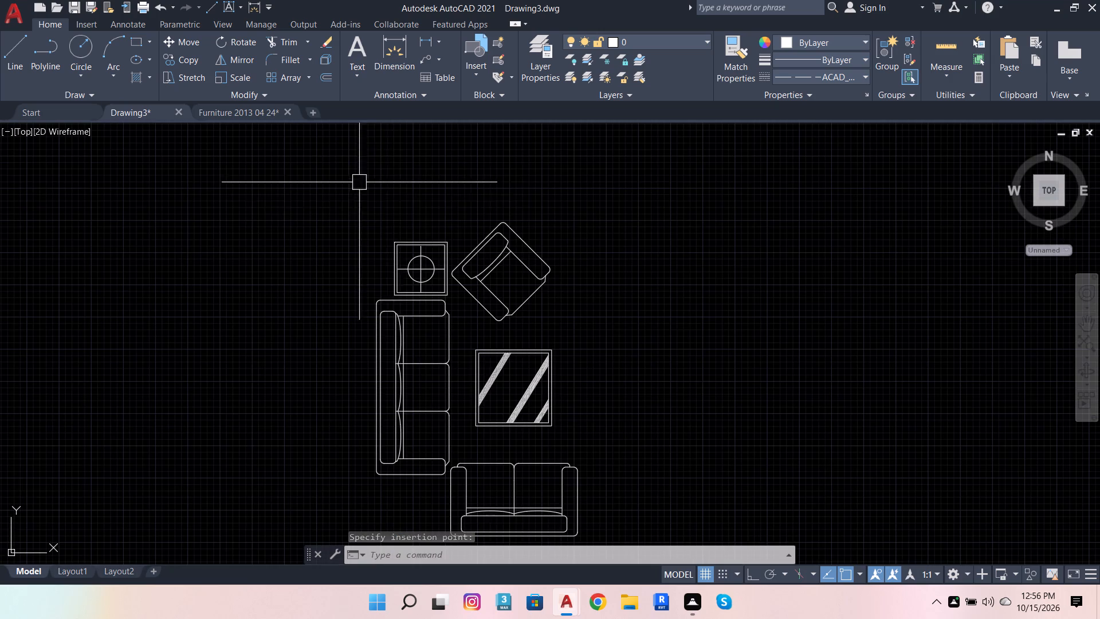
click(379, 201)
scroll(450, 282, up, 3)
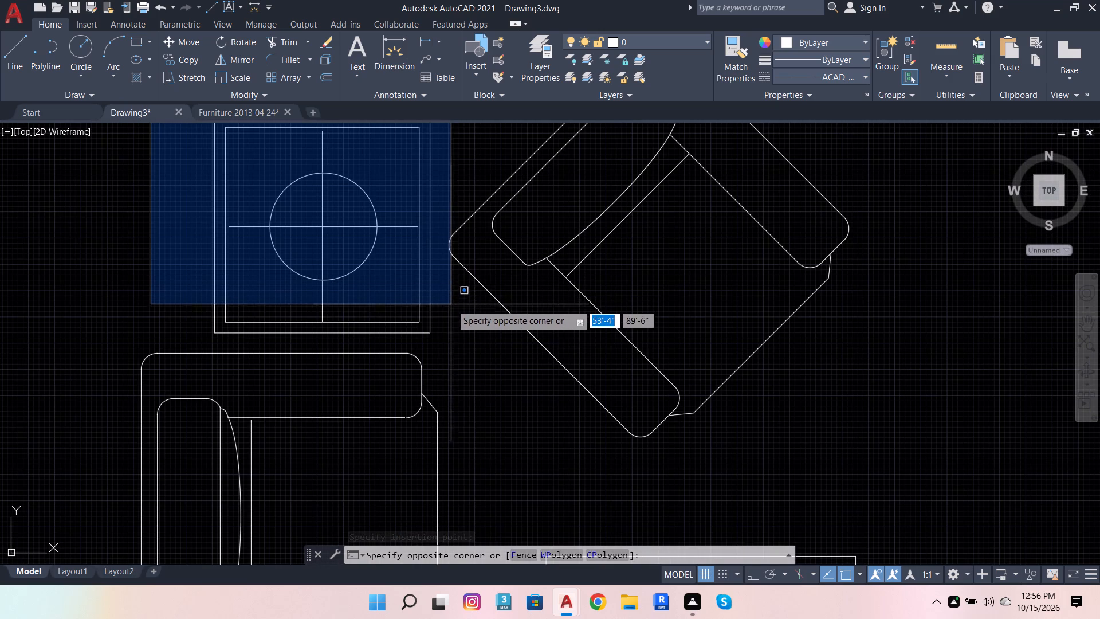
click(458, 339)
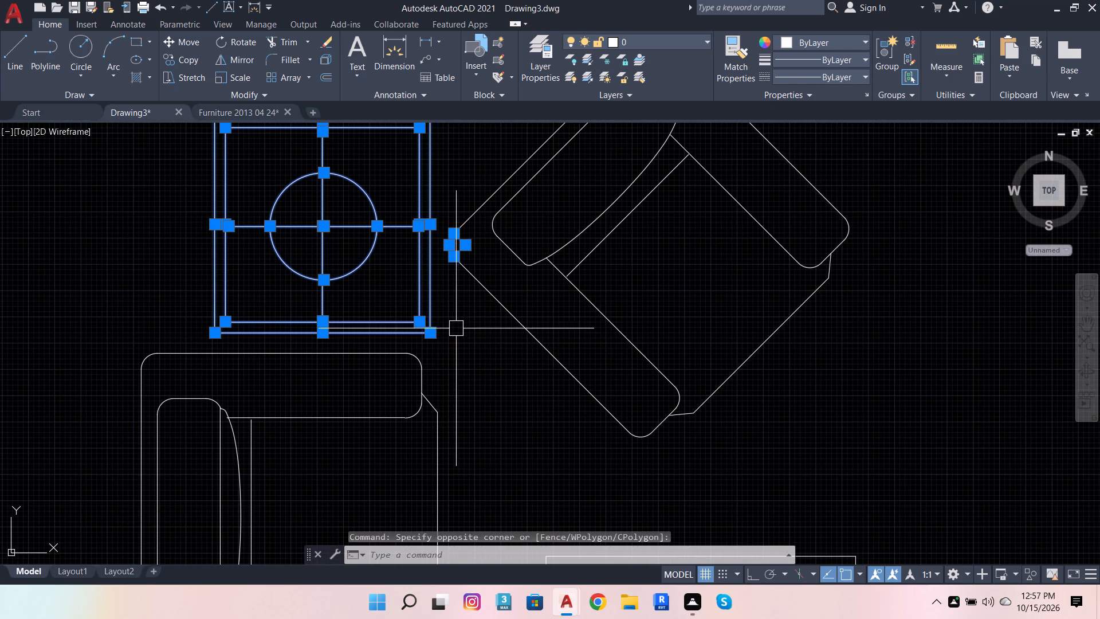
scroll(457, 318, down, 2)
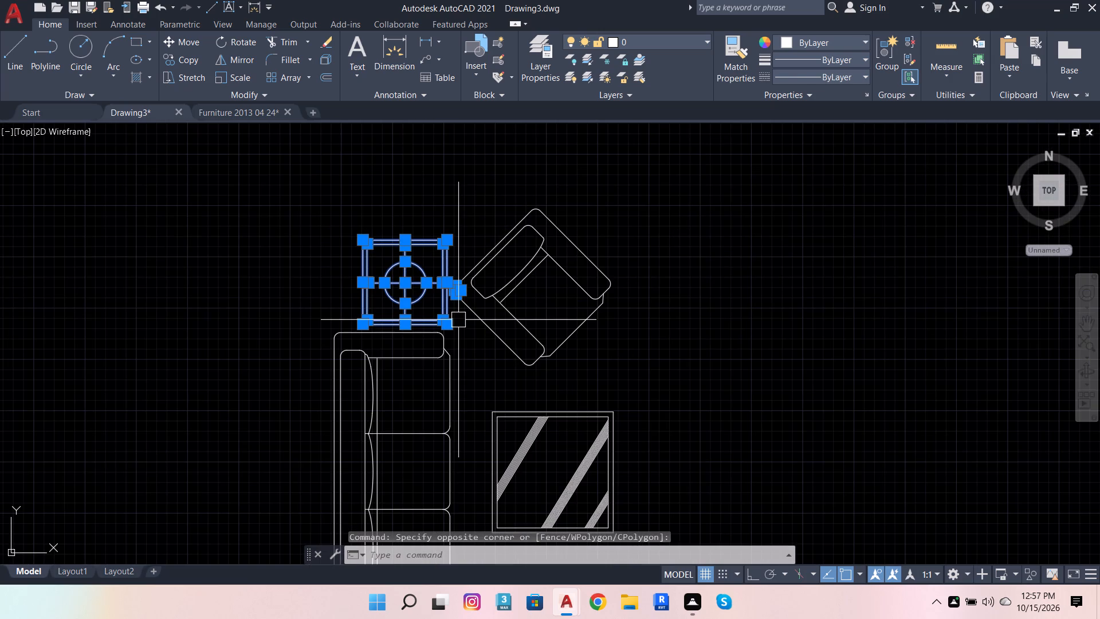
key(shift+Delete)
Delete all the lines and arcs of the angled armchair from the pasted sofa set.
click(446, 218)
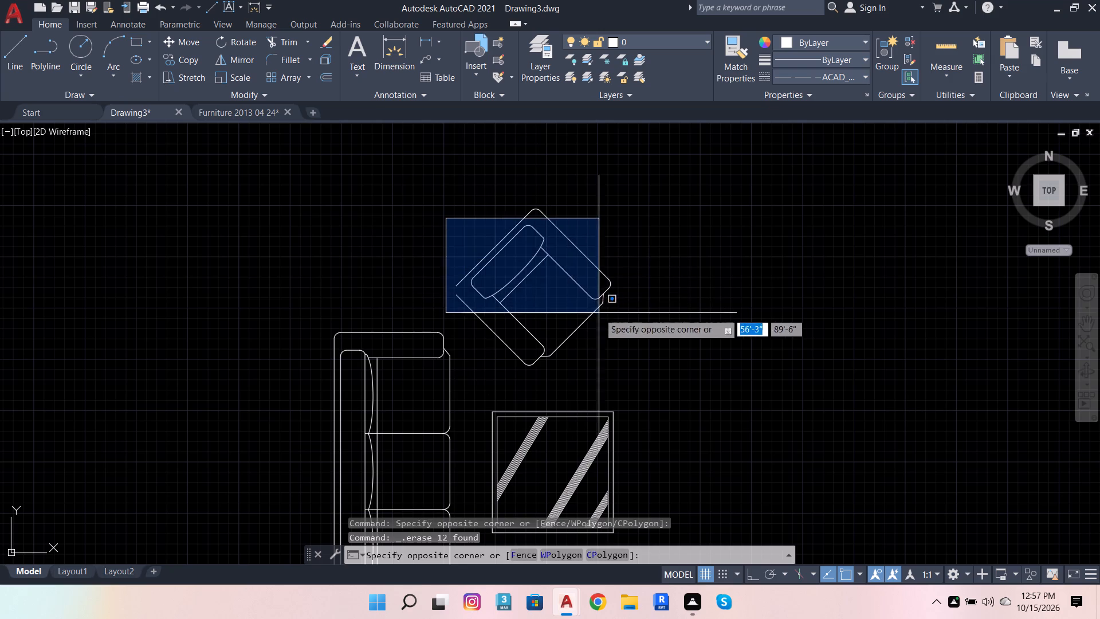
click(601, 314)
key(shift+Delete)
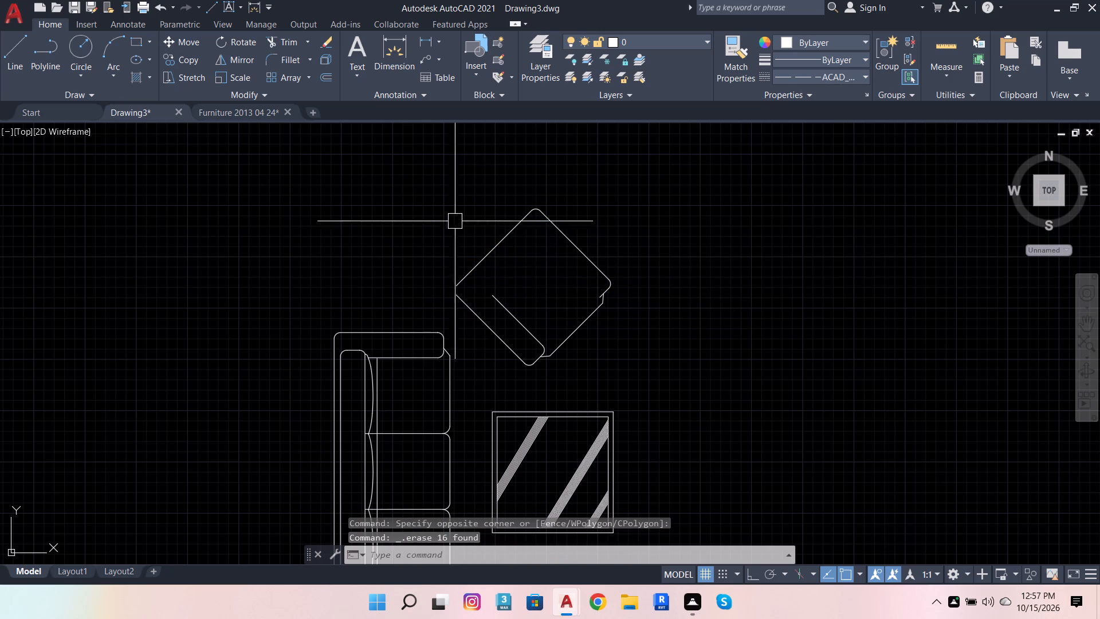
click(446, 210)
click(675, 345)
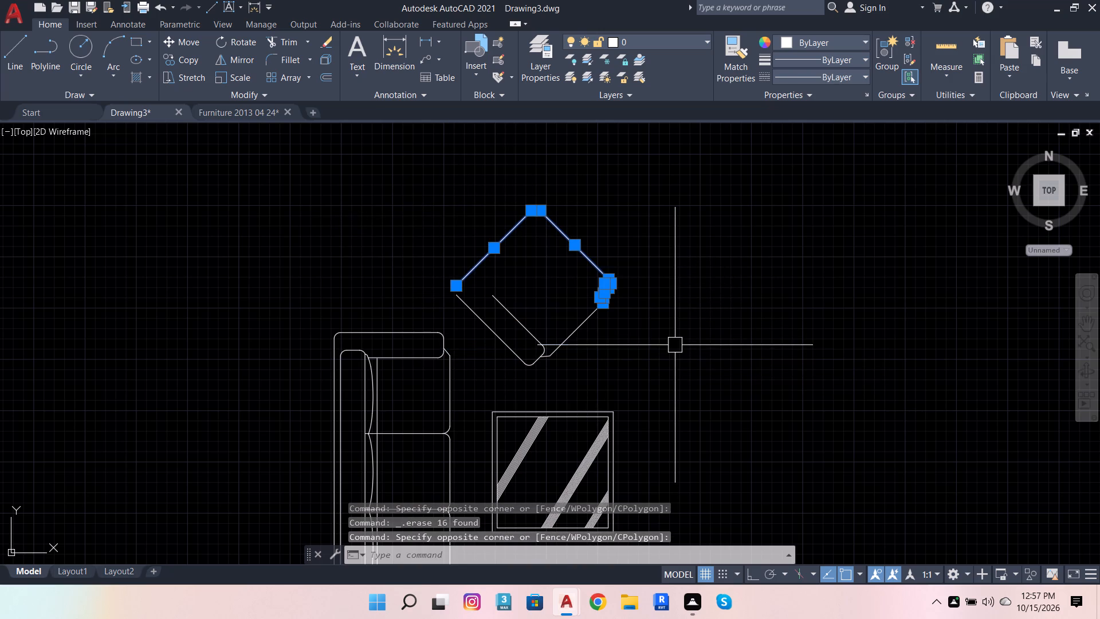
key(shift+Delete)
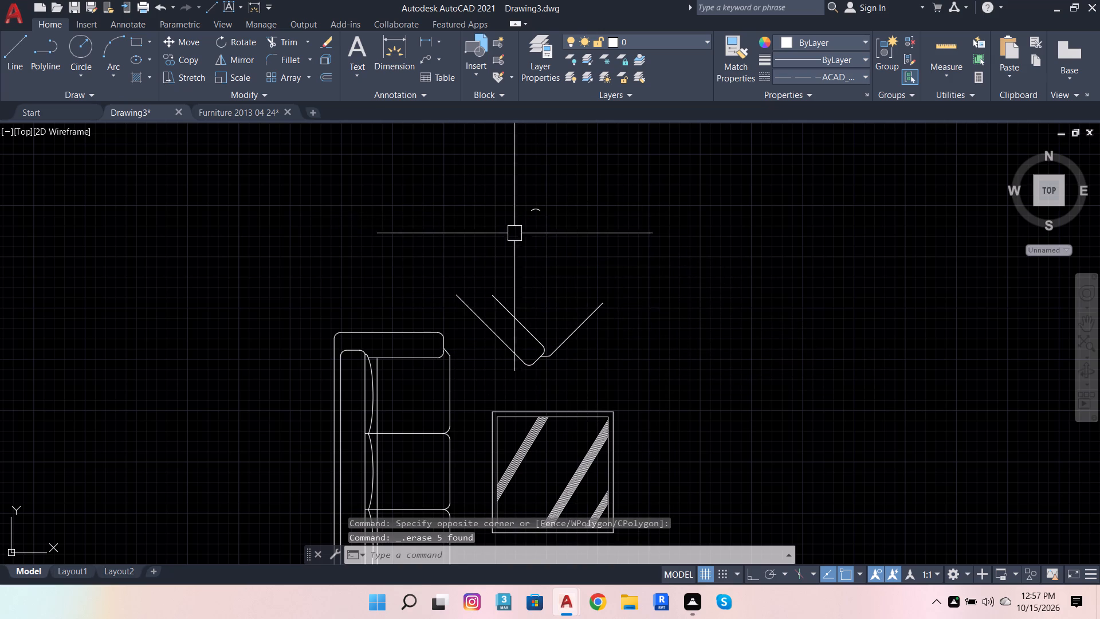
click(494, 197)
click(647, 375)
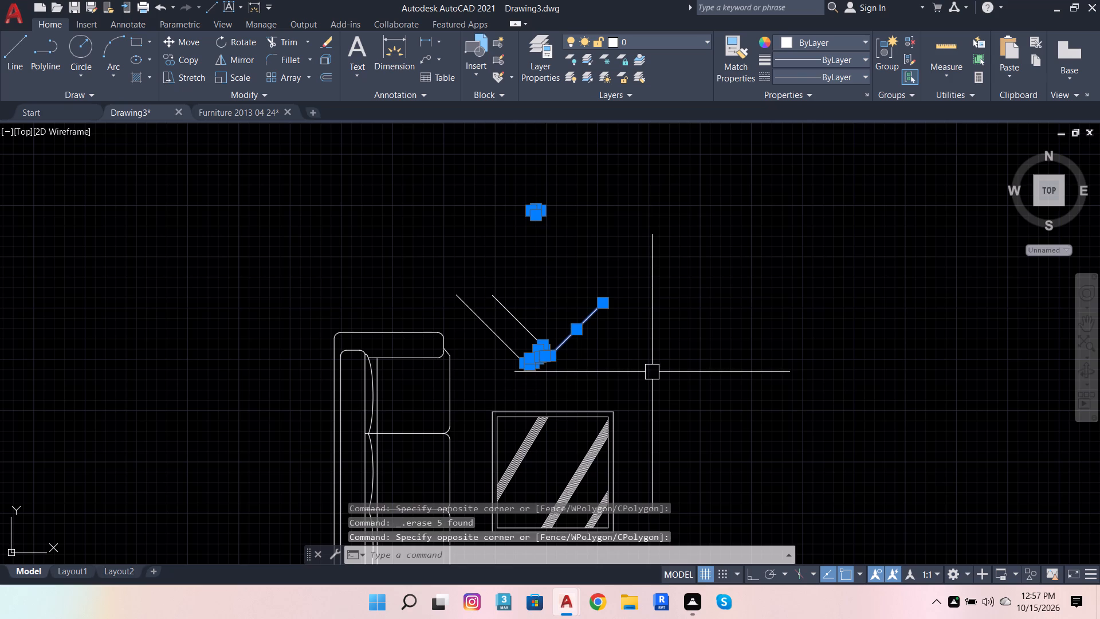
key(shift+Delete)
click(518, 317)
click(504, 334)
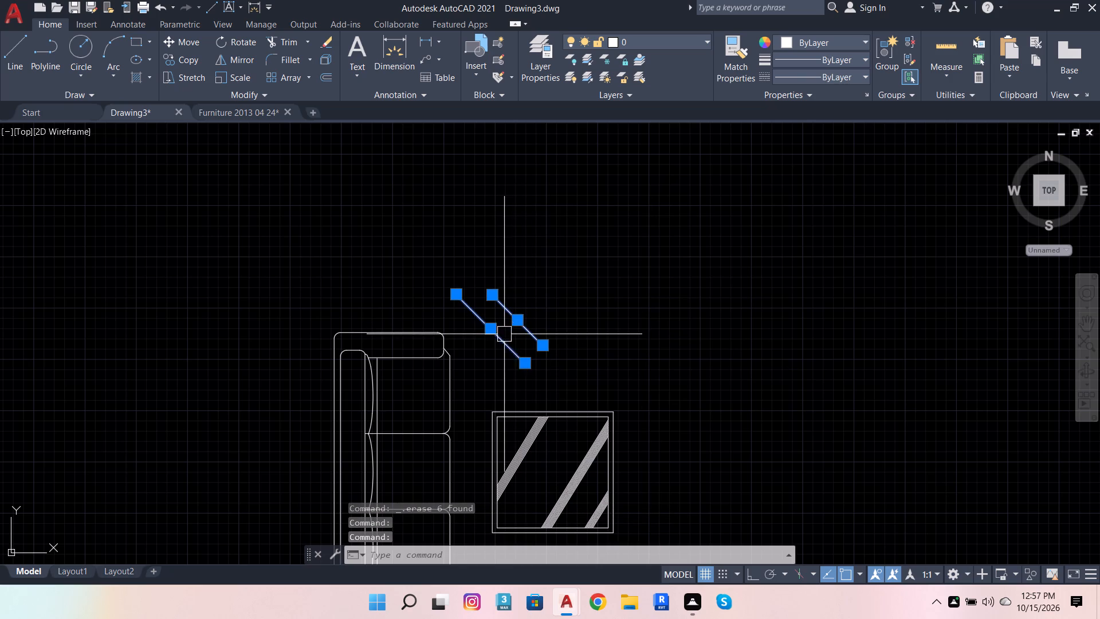
key(shift+Delete)
Mirror the two sofas and striped table across a horizontal line at the three-seat sofa's north edge, erasing the source objects.
scroll(592, 323, down, 3)
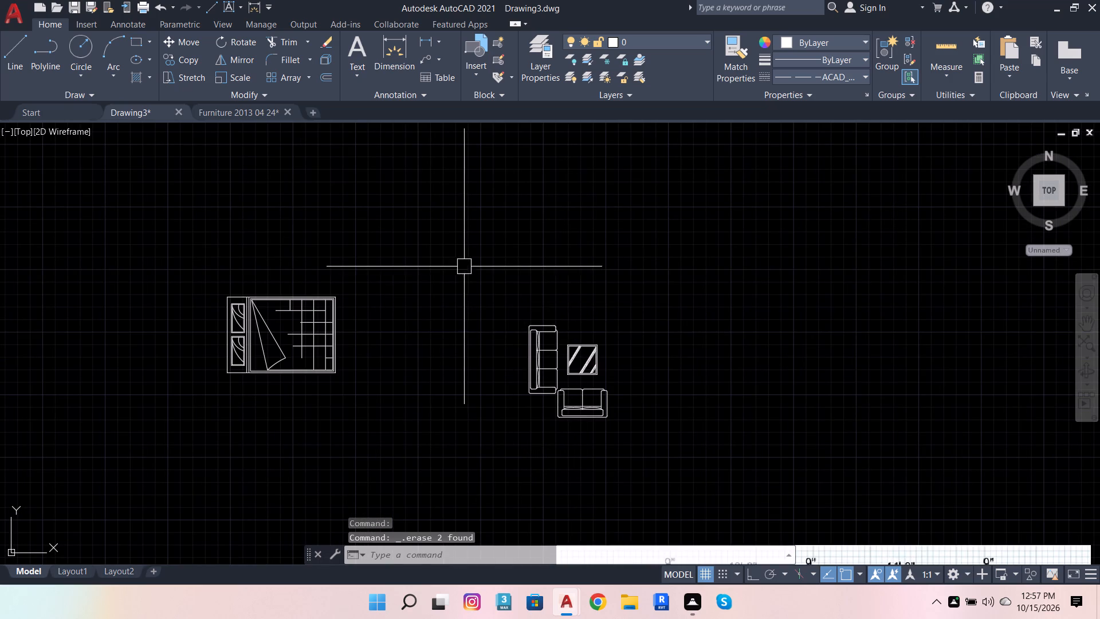
click(464, 267)
click(686, 492)
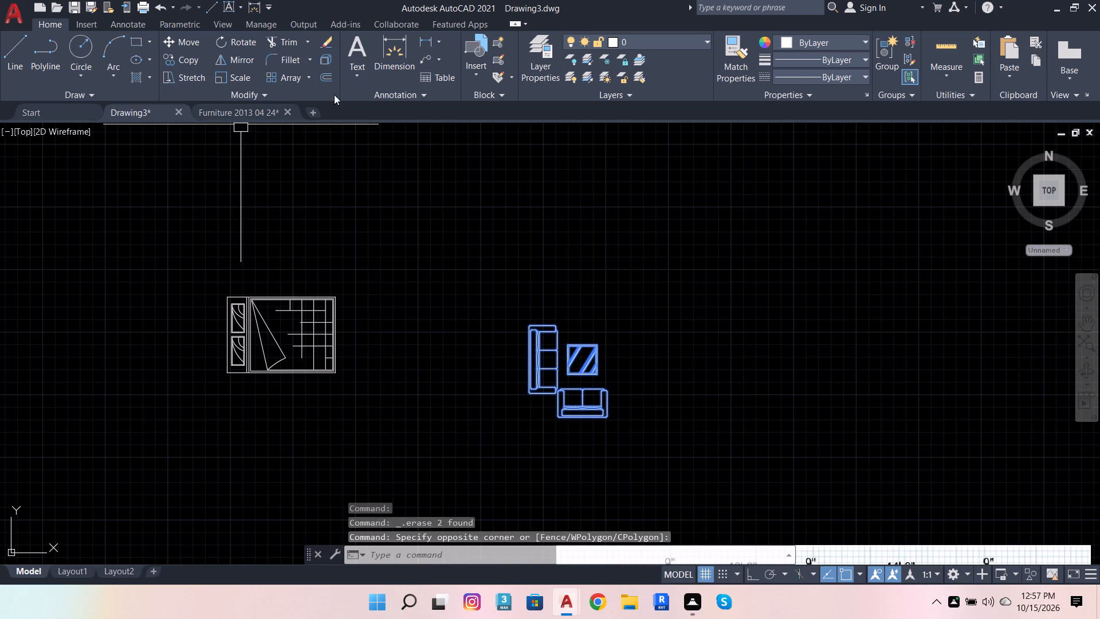
scroll(340, 143, down, 3)
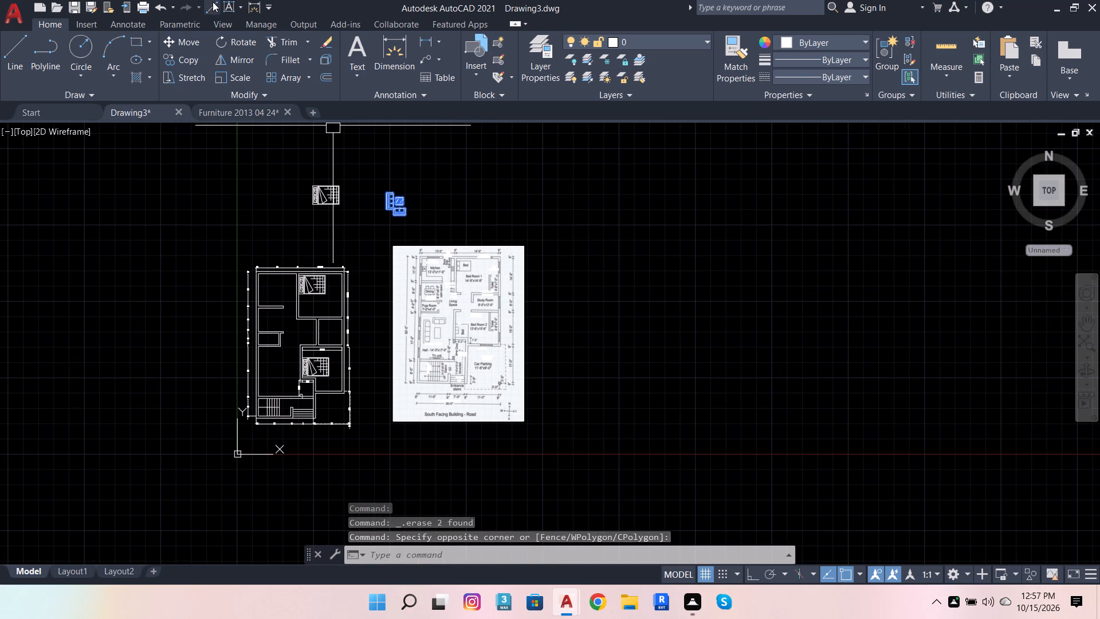
scroll(229, 16, up, 2)
click(243, 56)
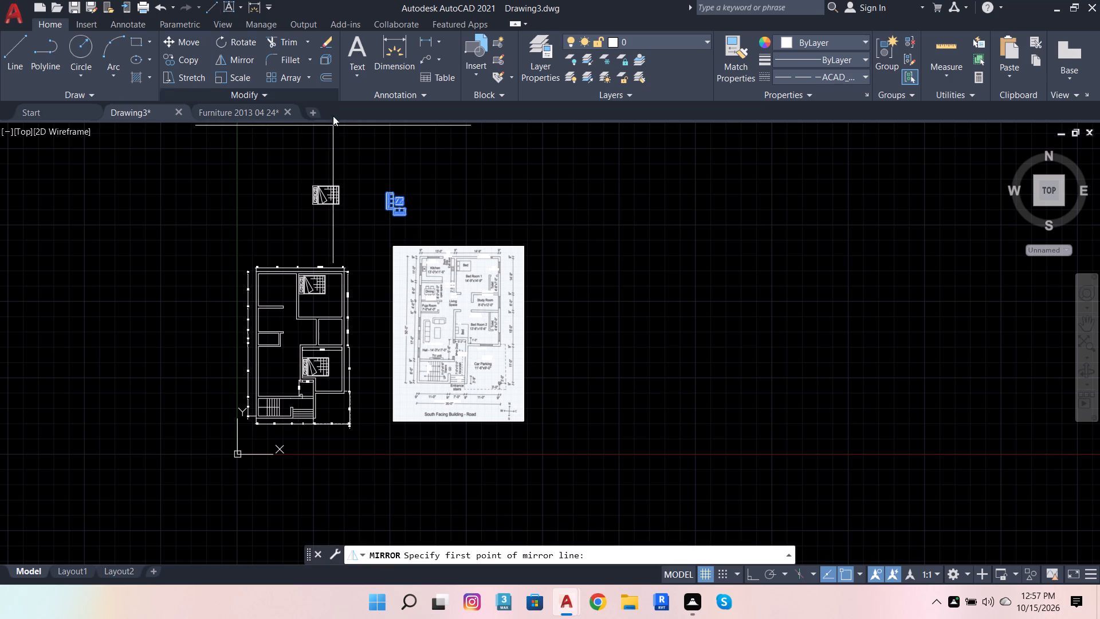
scroll(357, 143, up, 3)
scroll(448, 294, up, 2)
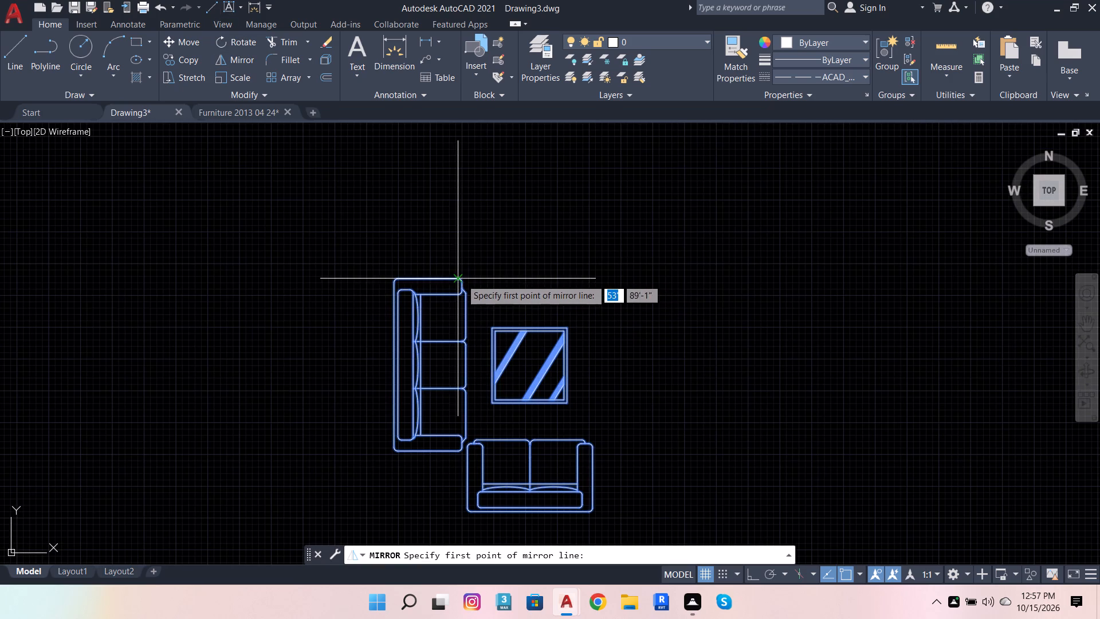
click(461, 279)
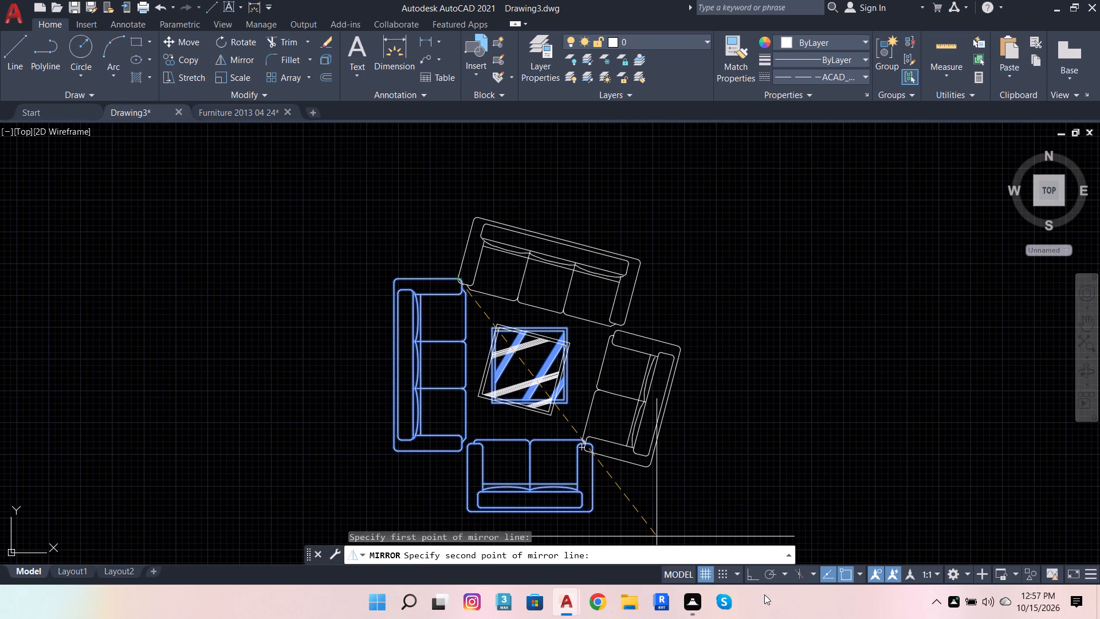
click(755, 579)
scroll(693, 415, down, 2)
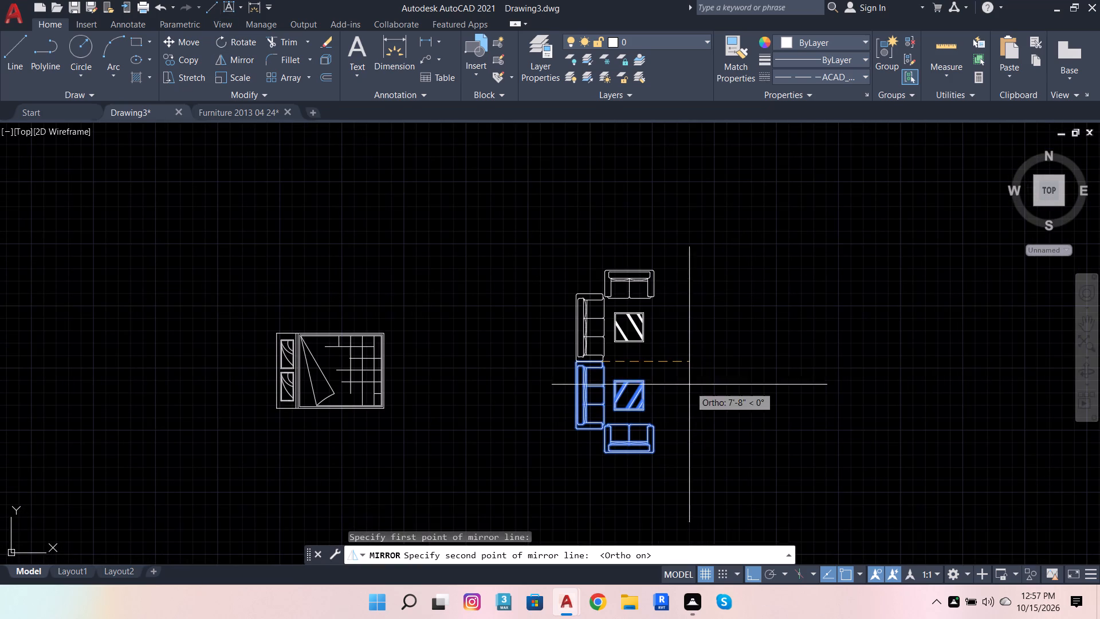
click(678, 350)
drag(710, 386, 678, 350)
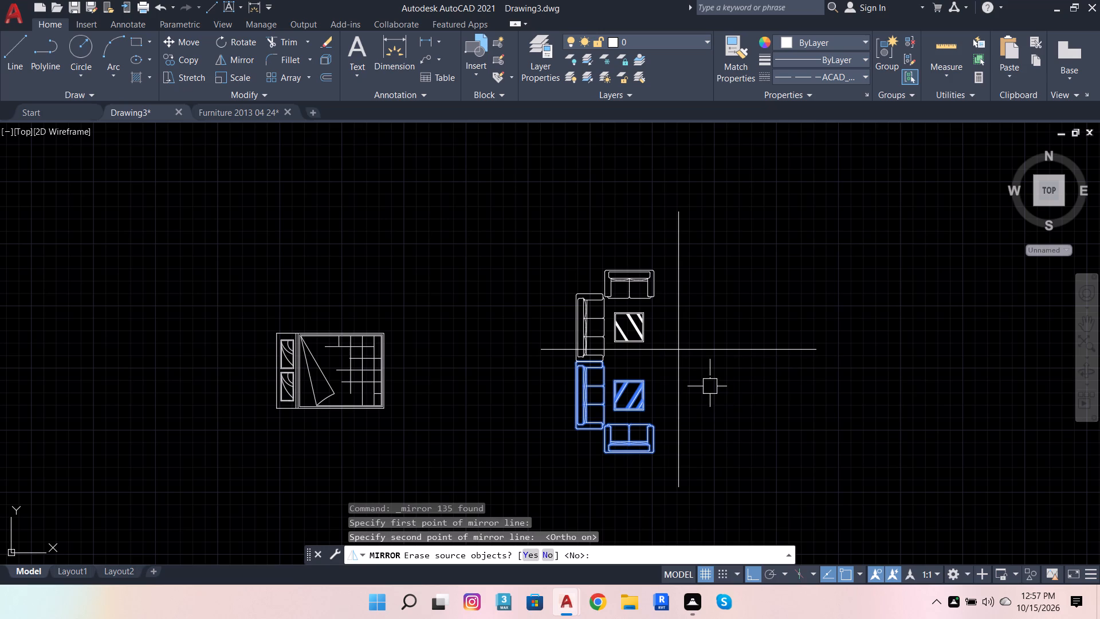
Convert the mirrored sofas and striped table into a block named sofa.
click(627, 331)
click(446, 188)
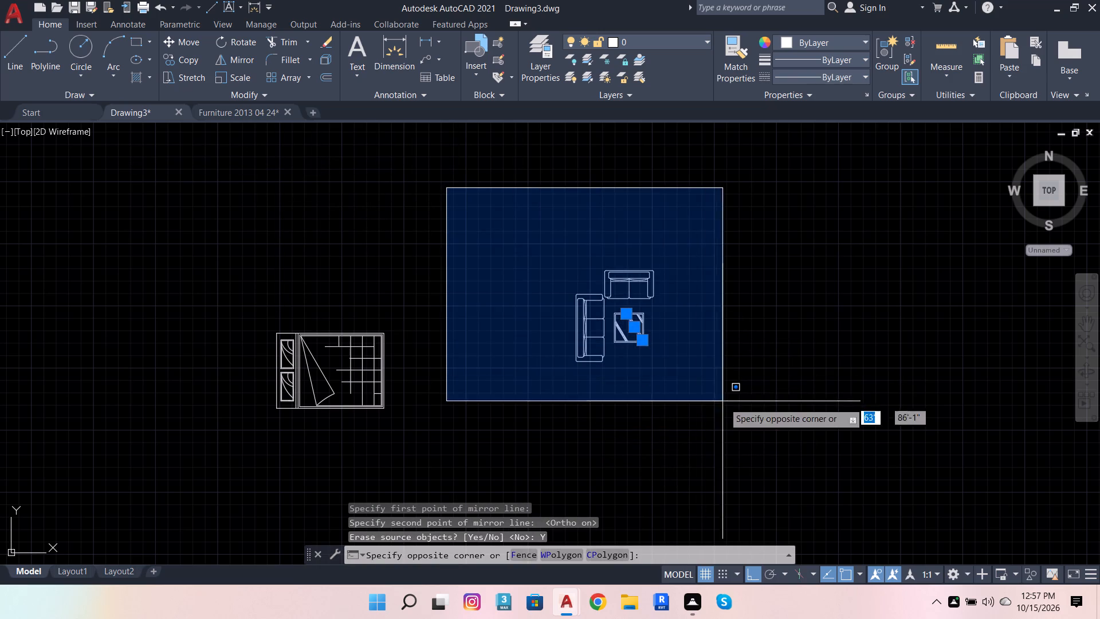
click(737, 421)
key(b)
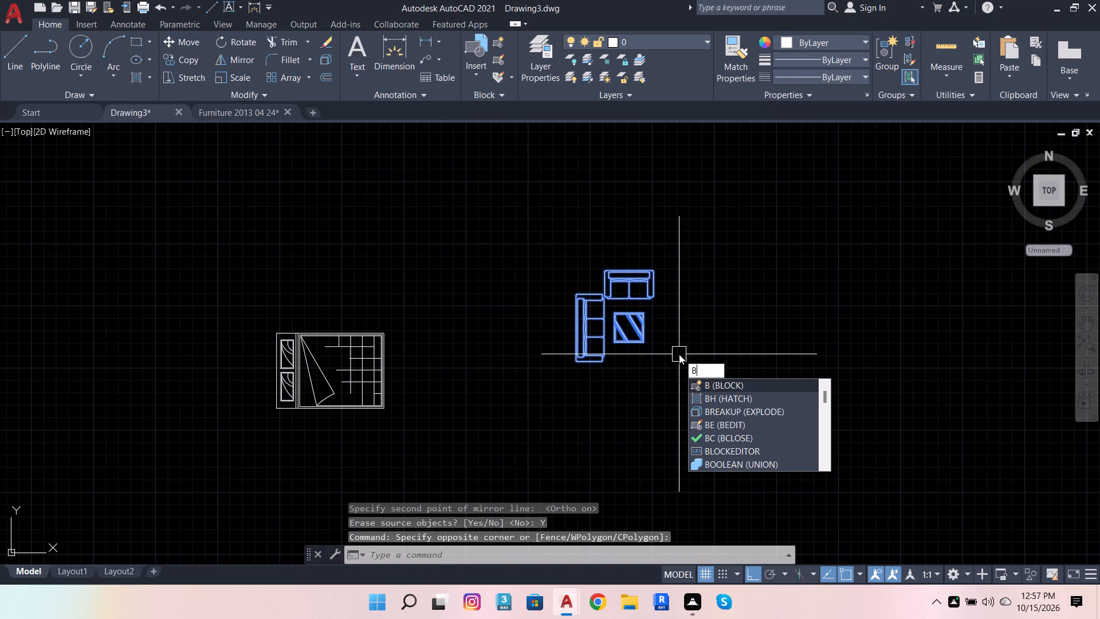
click(723, 390)
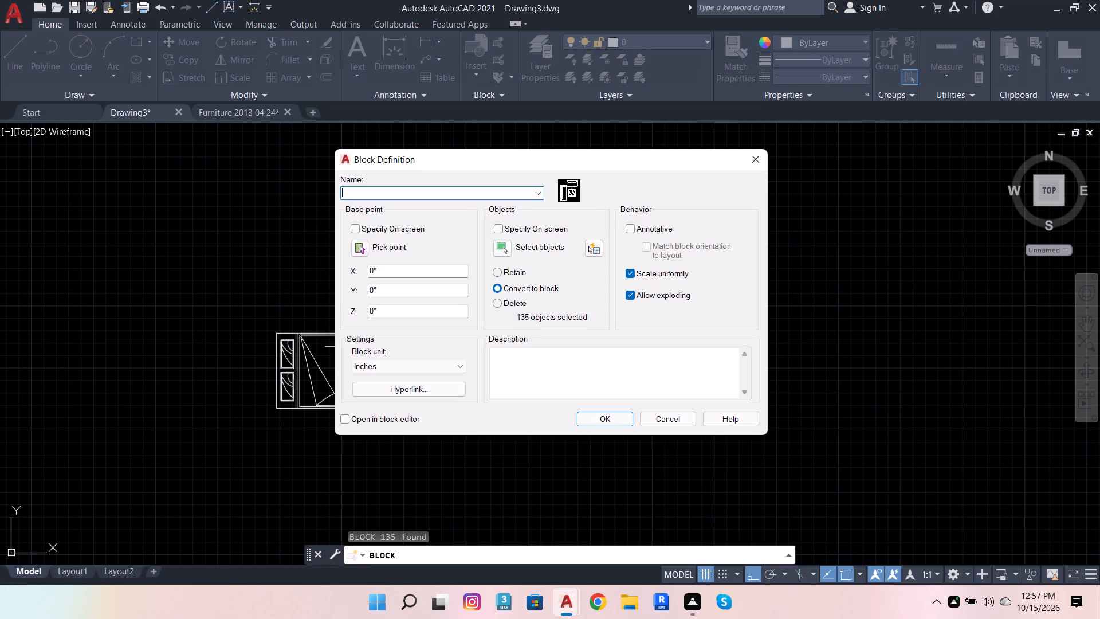
key(s)
key(o)
text(fa)
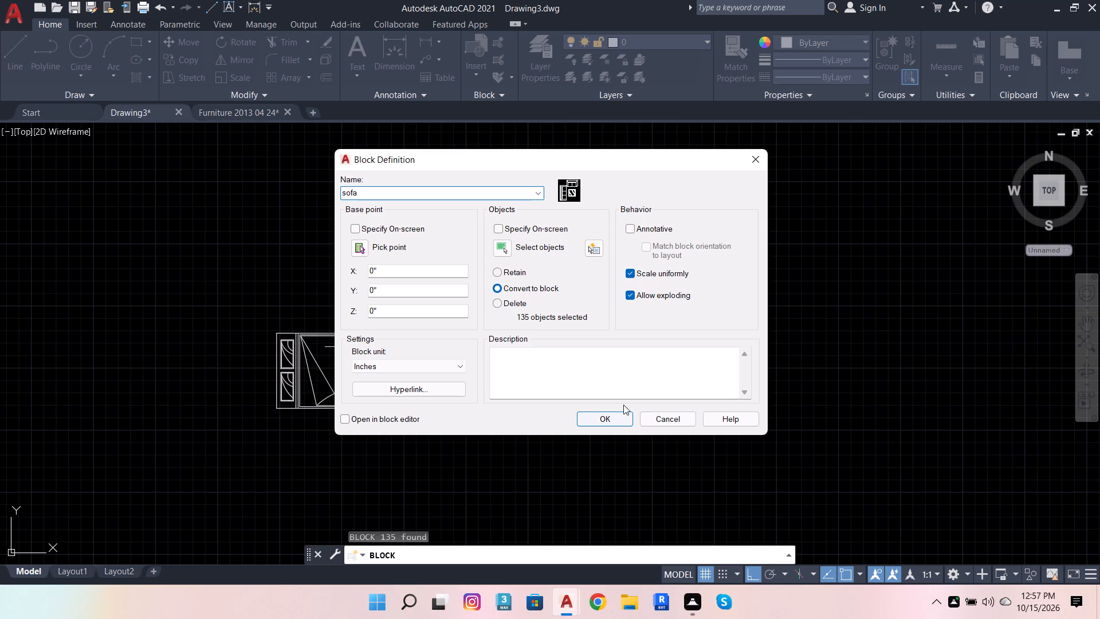
click(618, 420)
Move the sofa block into the Hall, with the three-seat sofa's back along the west wall.
click(611, 346)
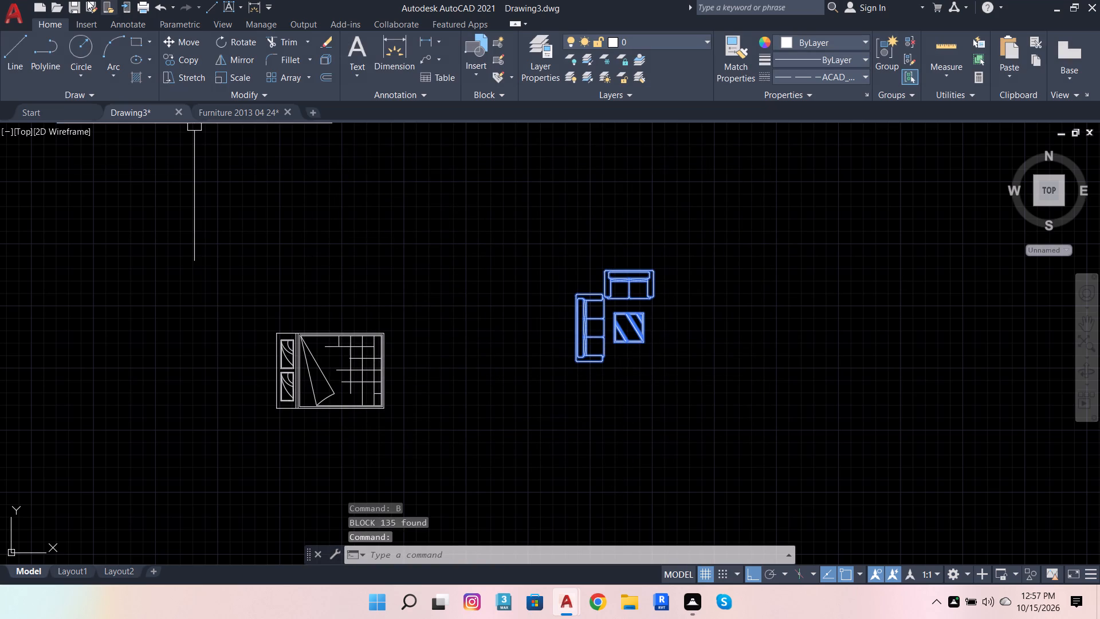
click(180, 47)
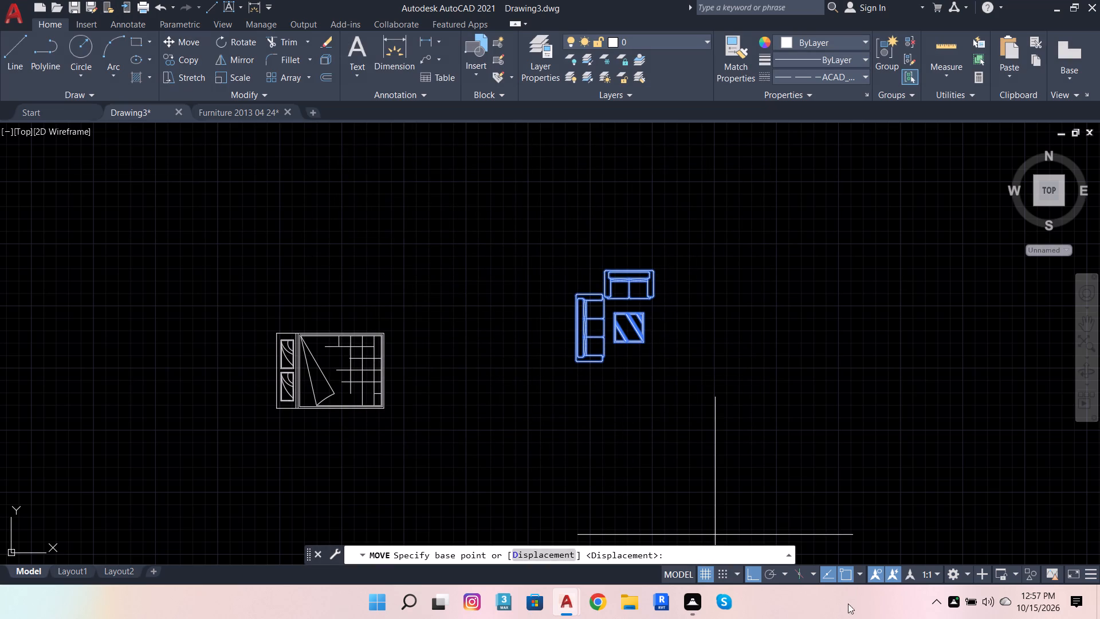
click(758, 570)
click(569, 359)
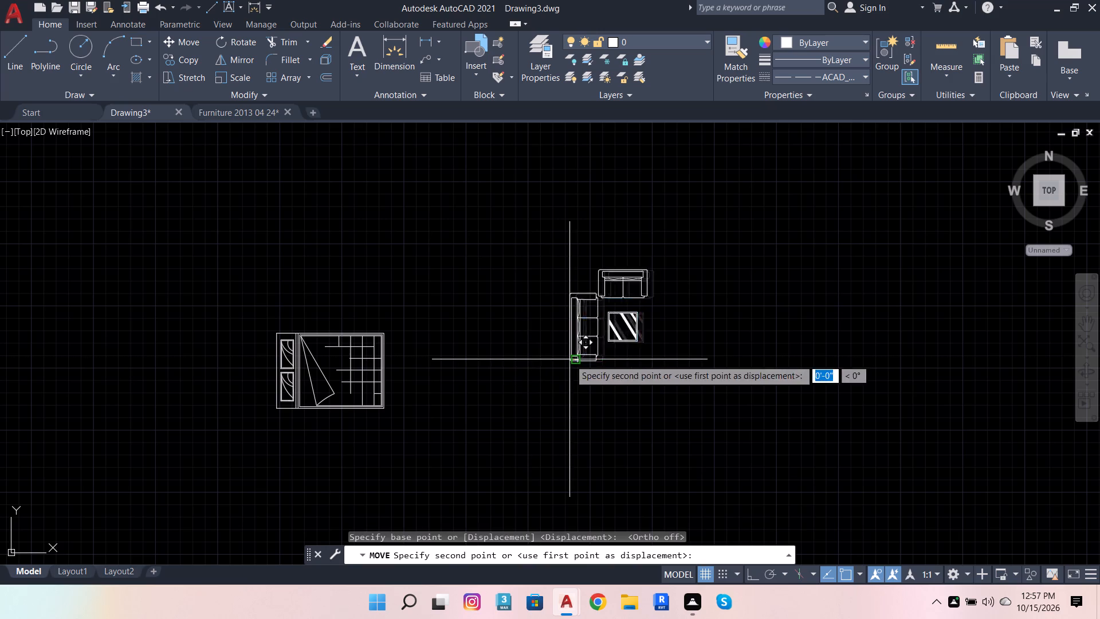
scroll(697, 264, down, 5)
scroll(627, 341, up, 4)
scroll(678, 356, up, 2)
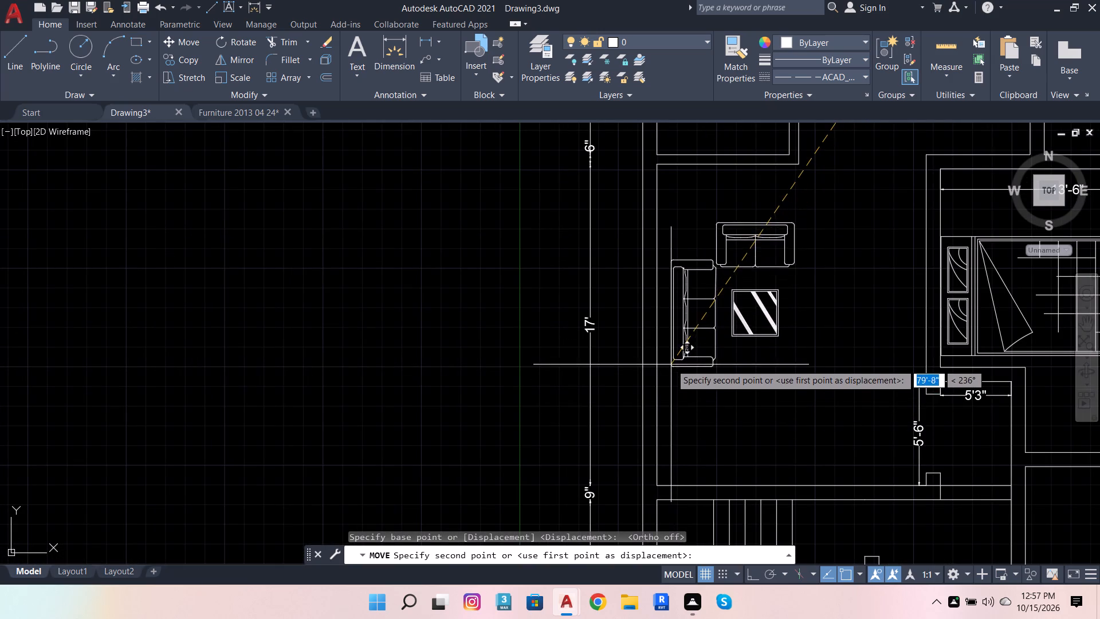
scroll(671, 361, up, 2)
click(649, 336)
Draw a rectangle about 8' by 10" for the TV unit, just inside the Hall's south wall above the stairs.
scroll(627, 355, down, 2)
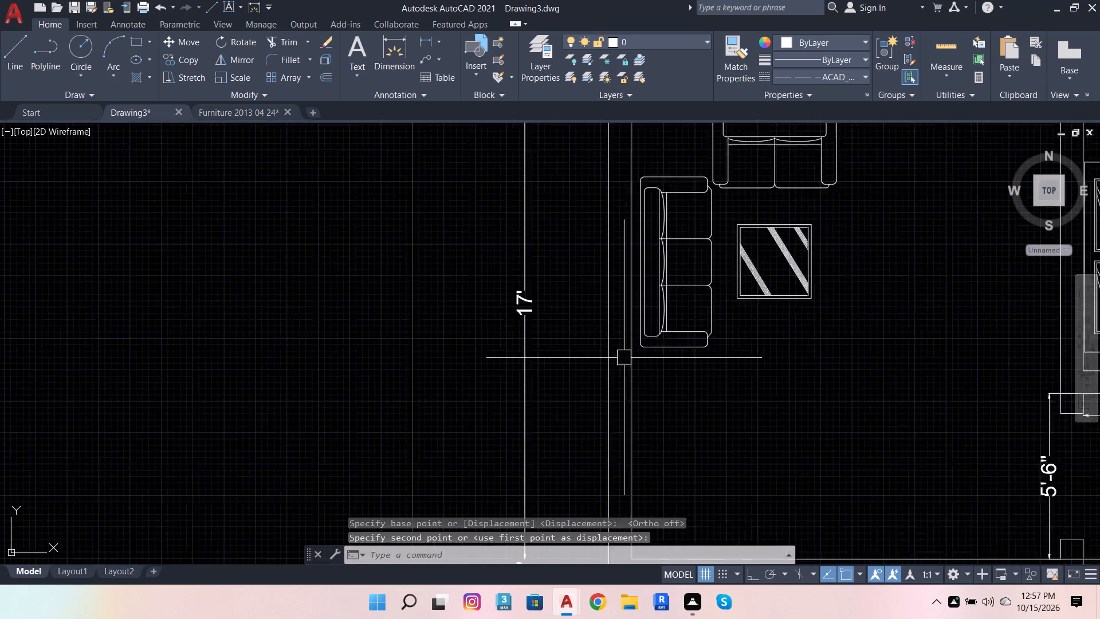
scroll(624, 358, down, 3)
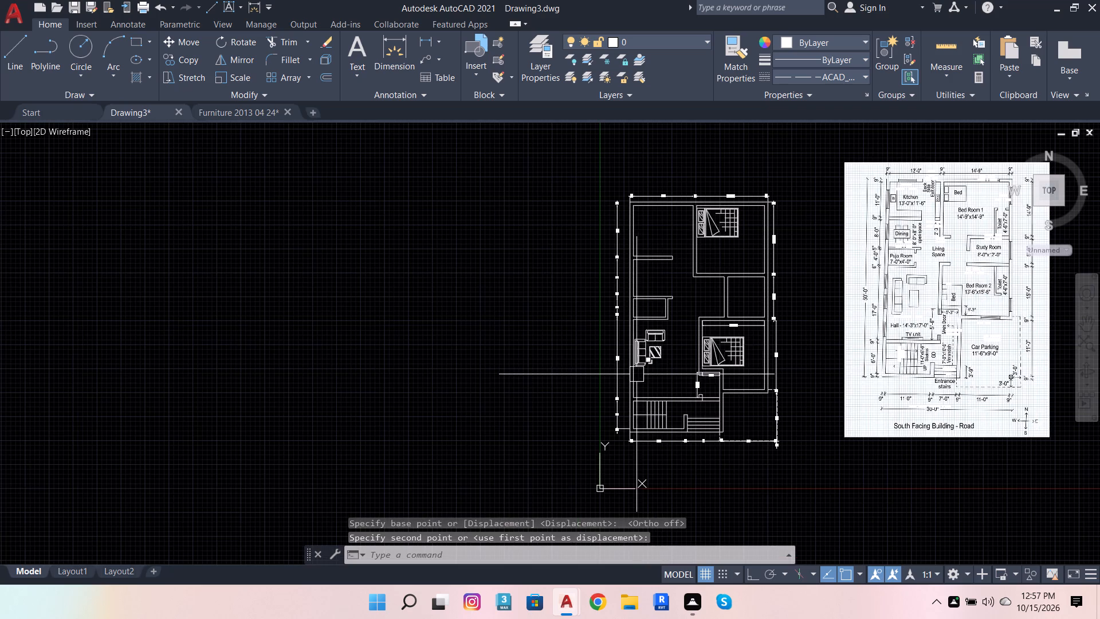
scroll(900, 340, up, 3)
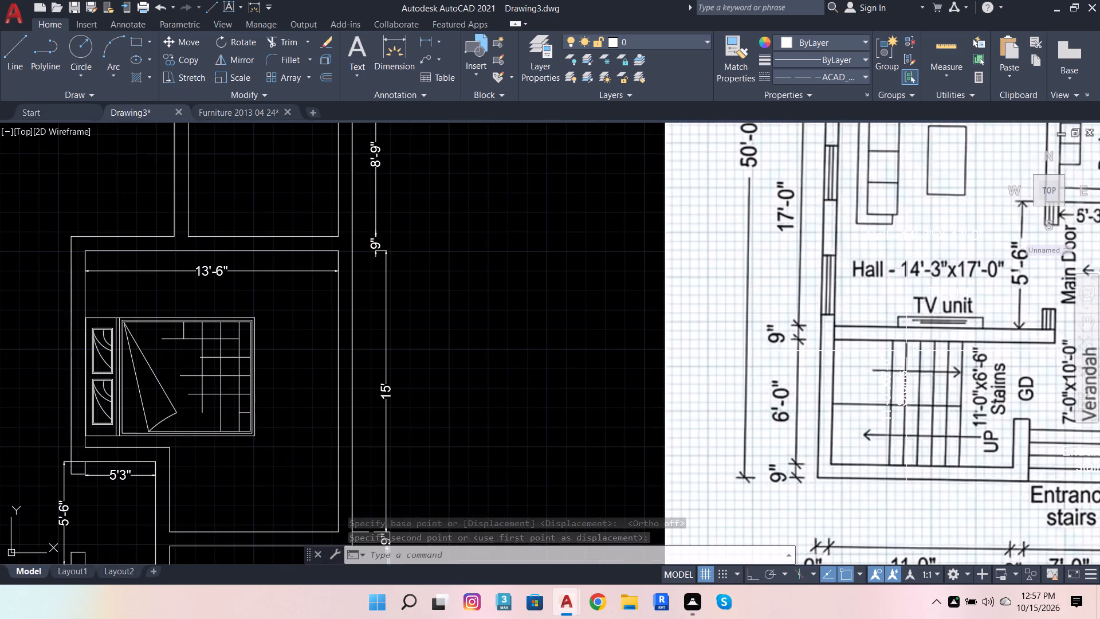
scroll(898, 356, down, 2)
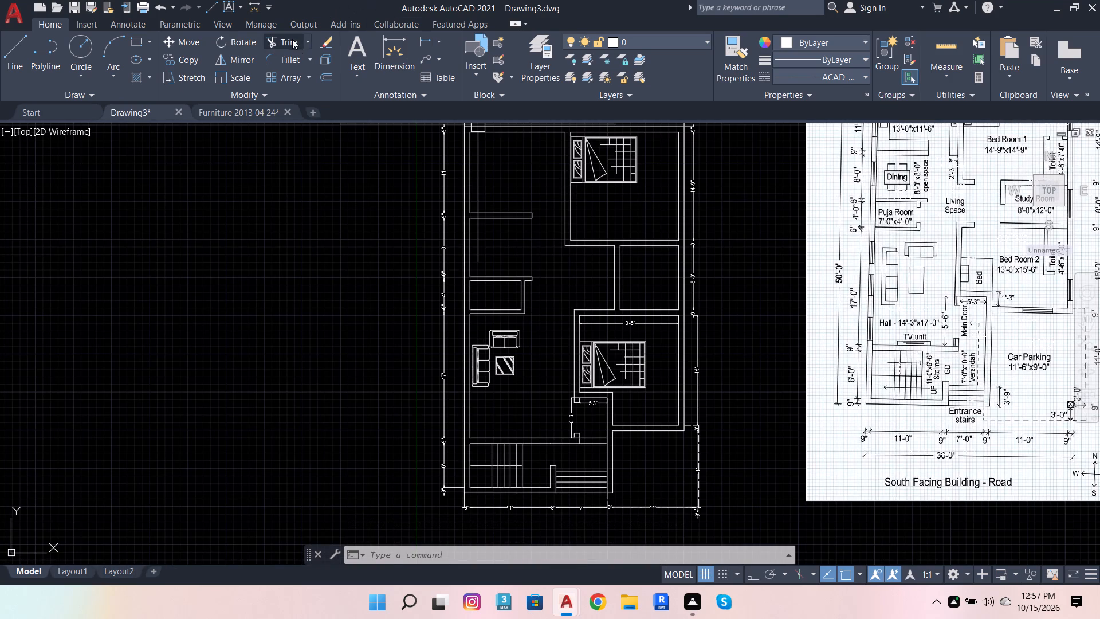
click(133, 36)
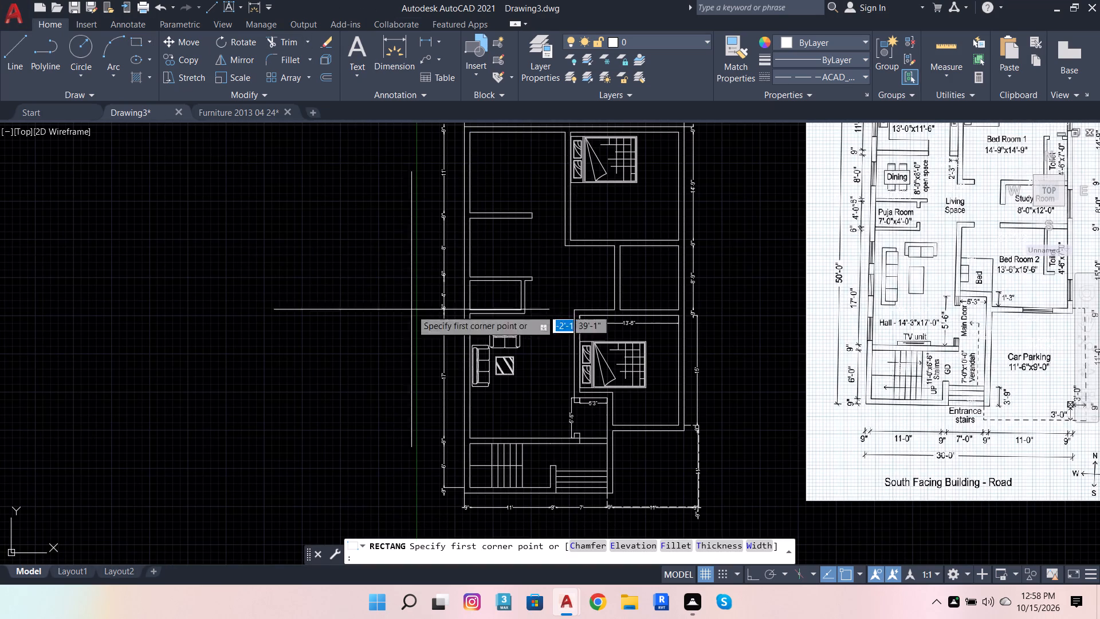
scroll(510, 465, up, 3)
scroll(474, 330, up, 2)
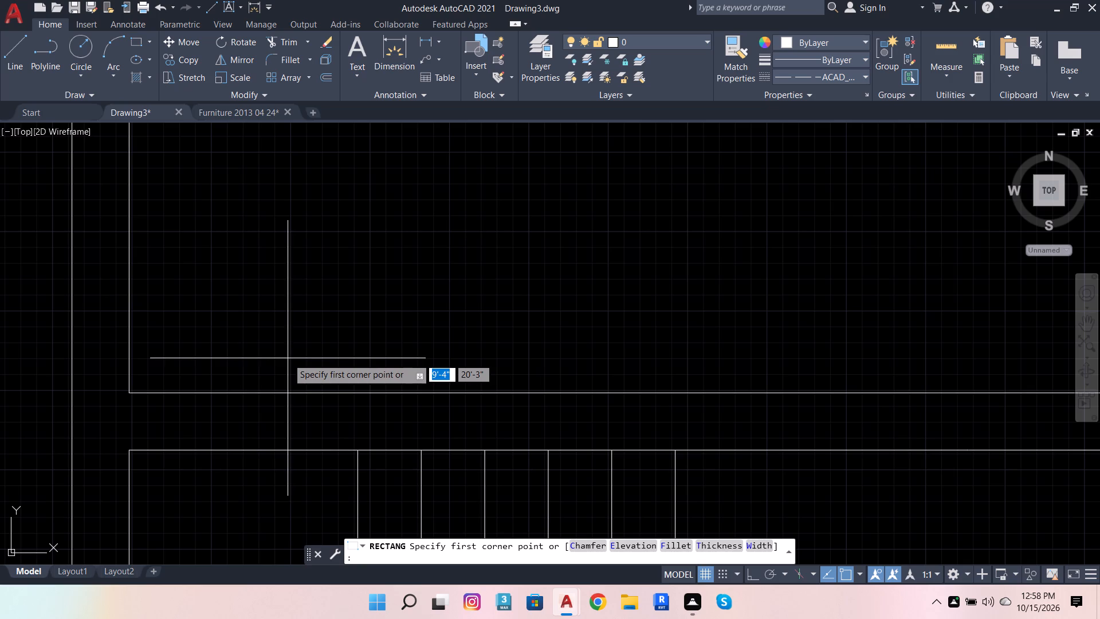
click(325, 365)
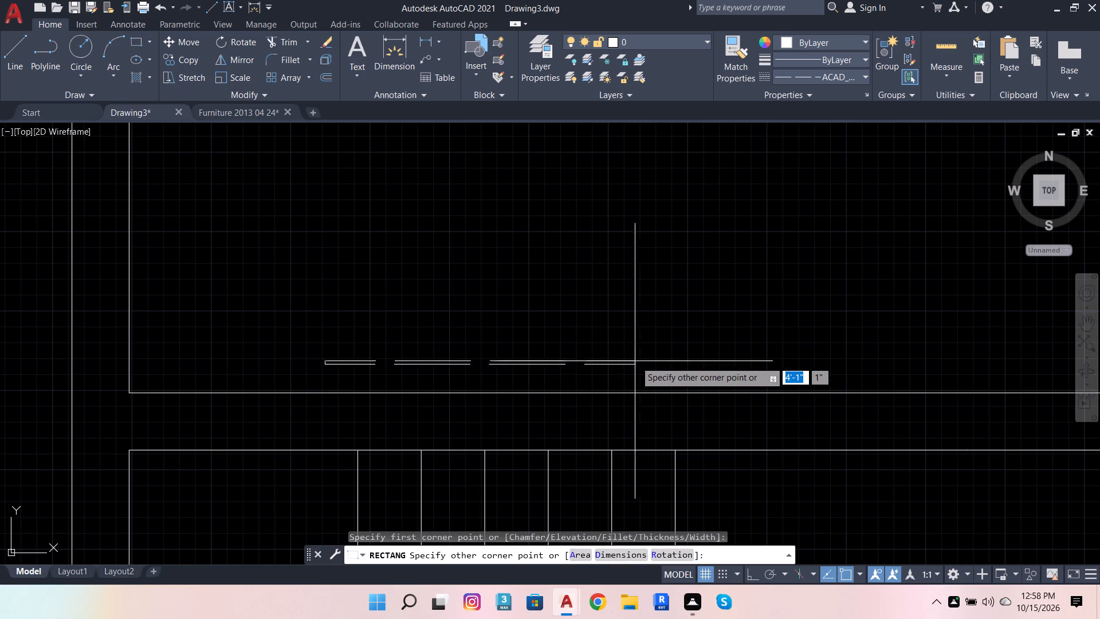
scroll(765, 414, down, 2)
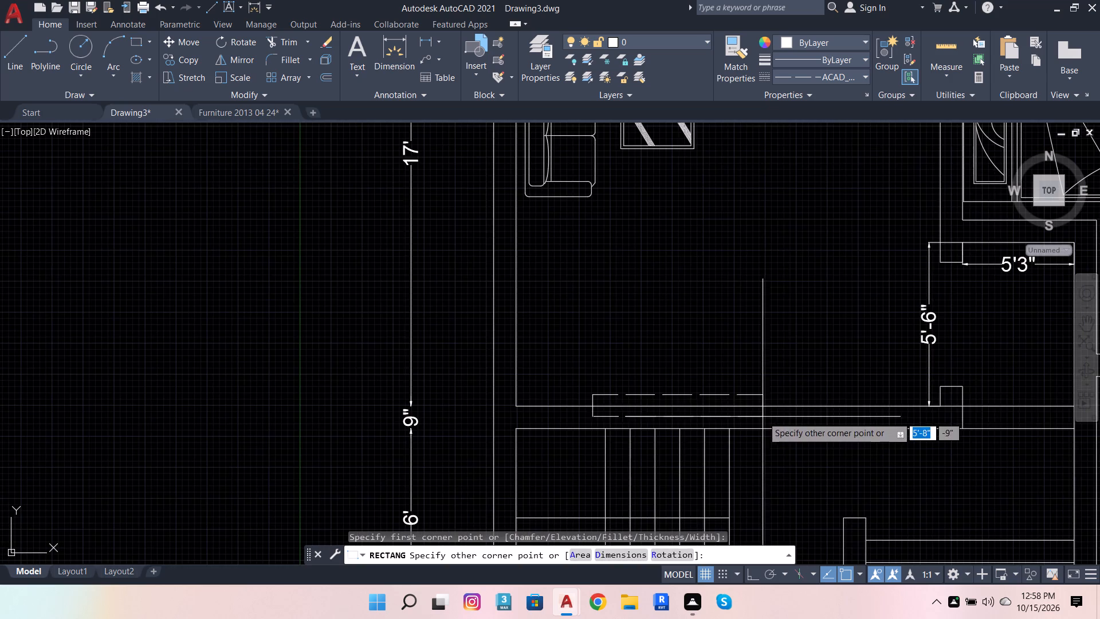
scroll(800, 394, up, 2)
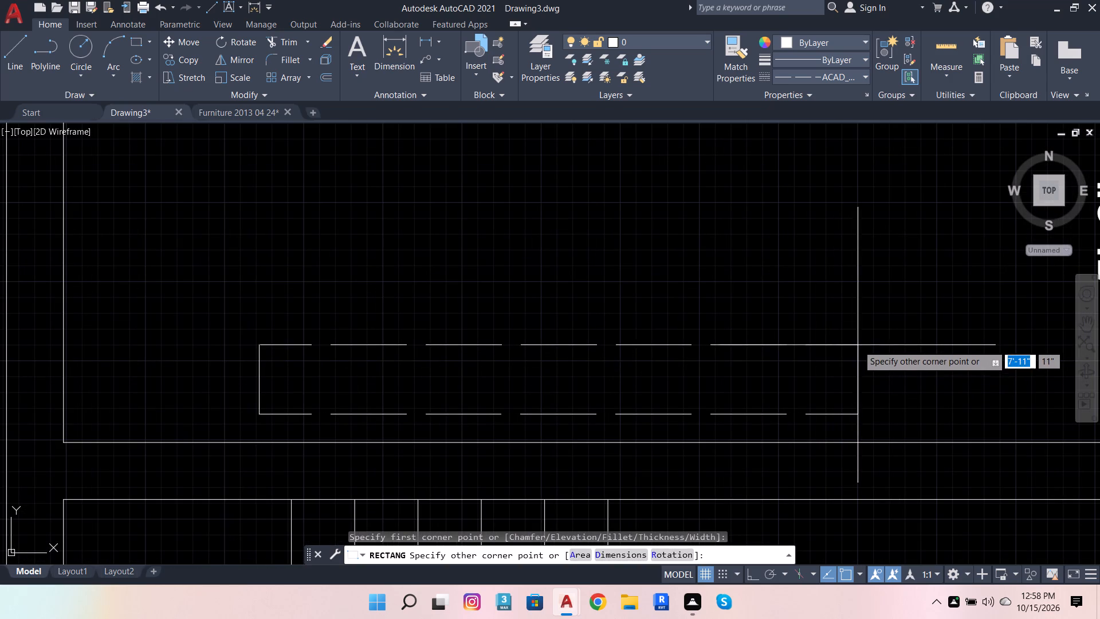
click(873, 351)
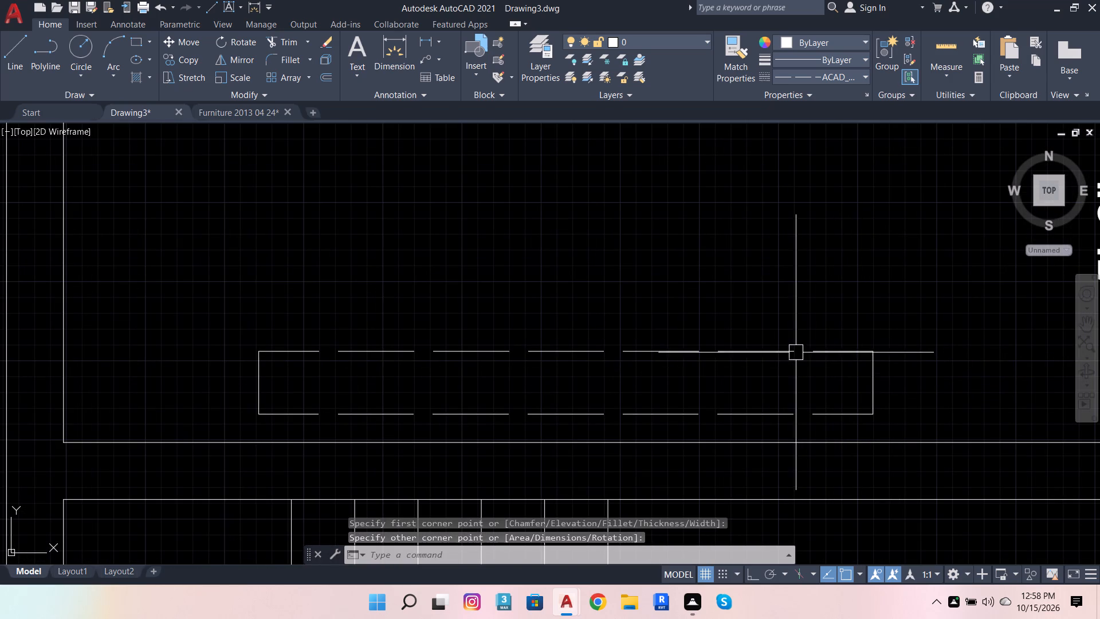
Change the TV unit rectangle's linetype to ByLayer.
click(796, 352)
click(836, 72)
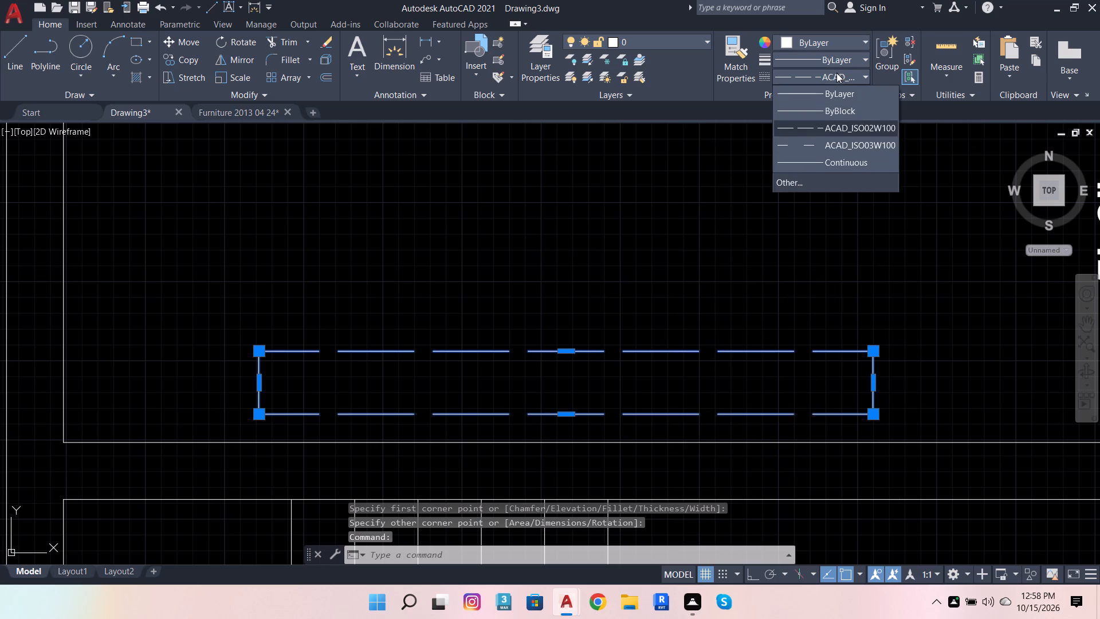
click(836, 89)
click(702, 350)
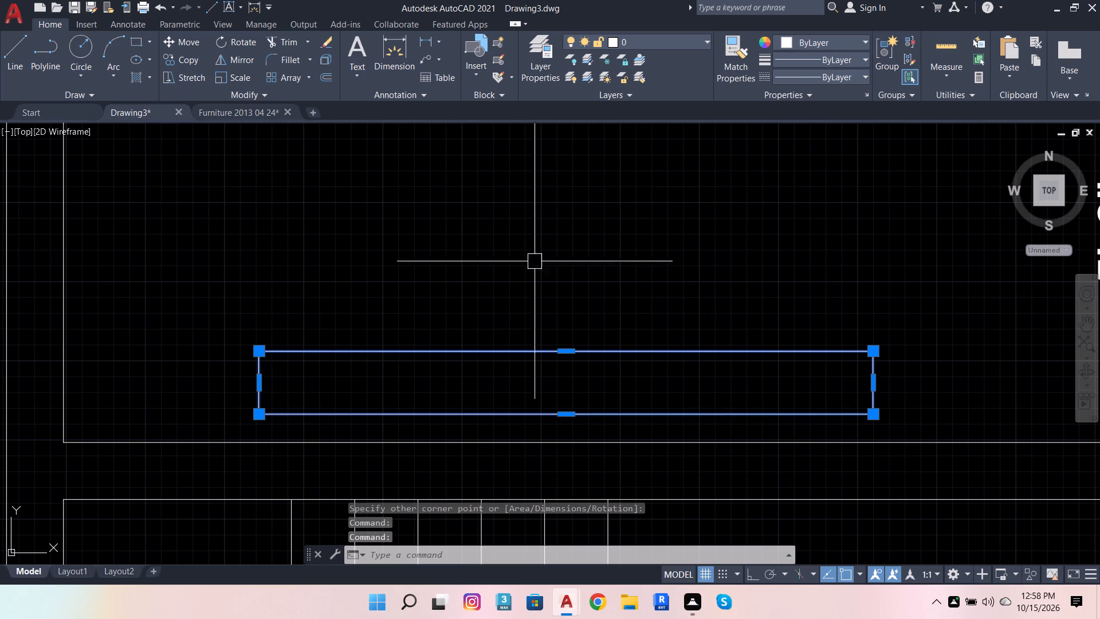
Move the TV unit rectangle down so it sits almost against the Hall's south wall above the stairs.
click(180, 39)
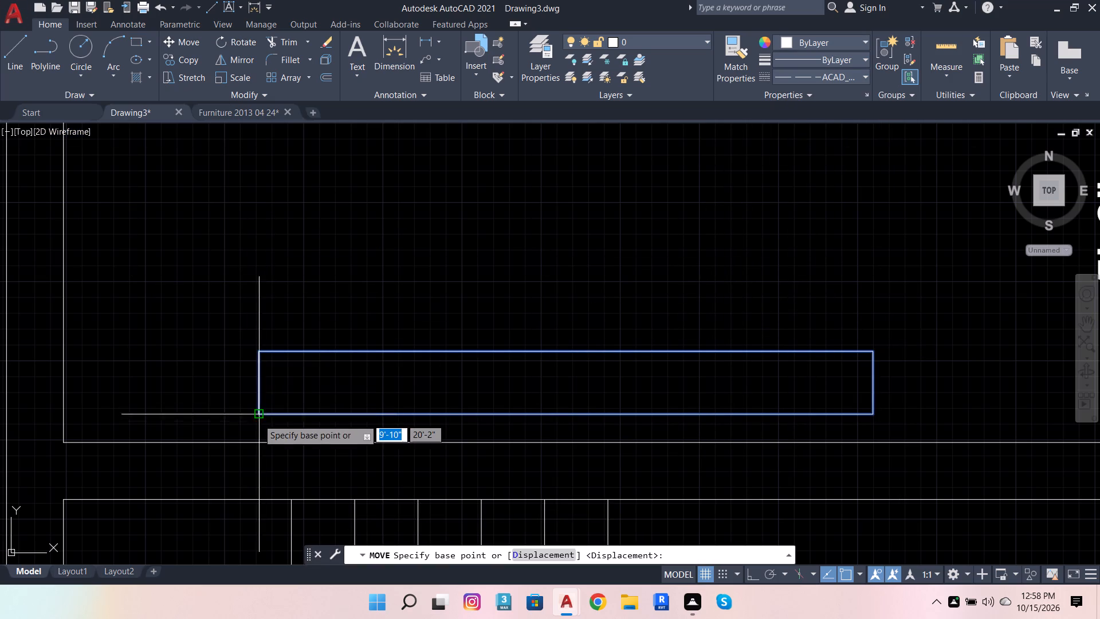
scroll(258, 421, up, 4)
click(245, 379)
scroll(247, 379, down, 3)
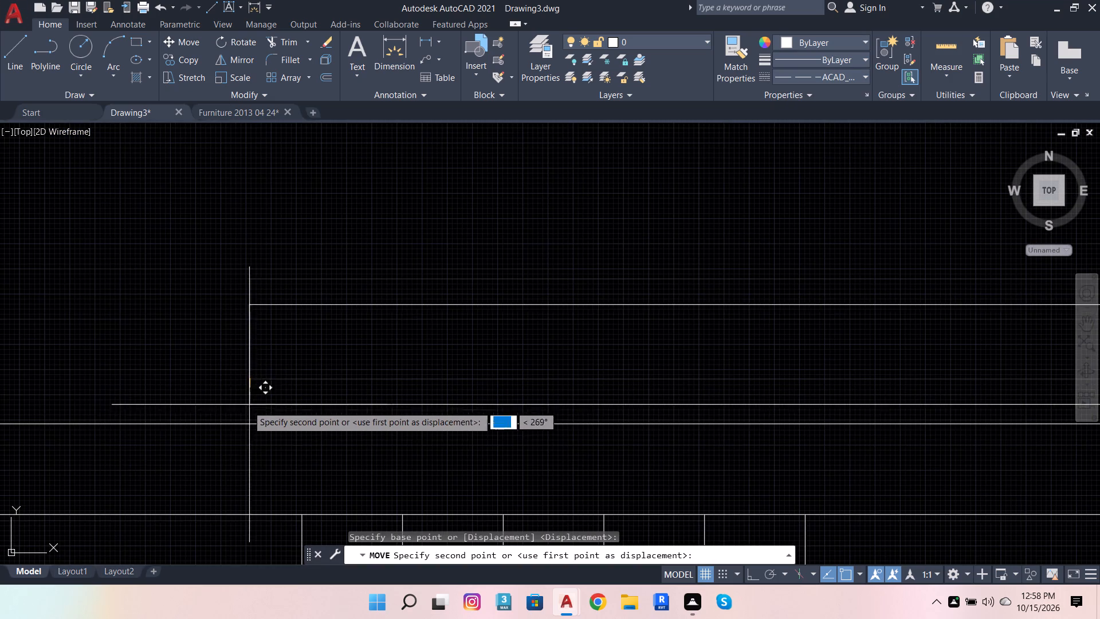
scroll(222, 418, up, 1)
click(213, 412)
scroll(264, 379, down, 4)
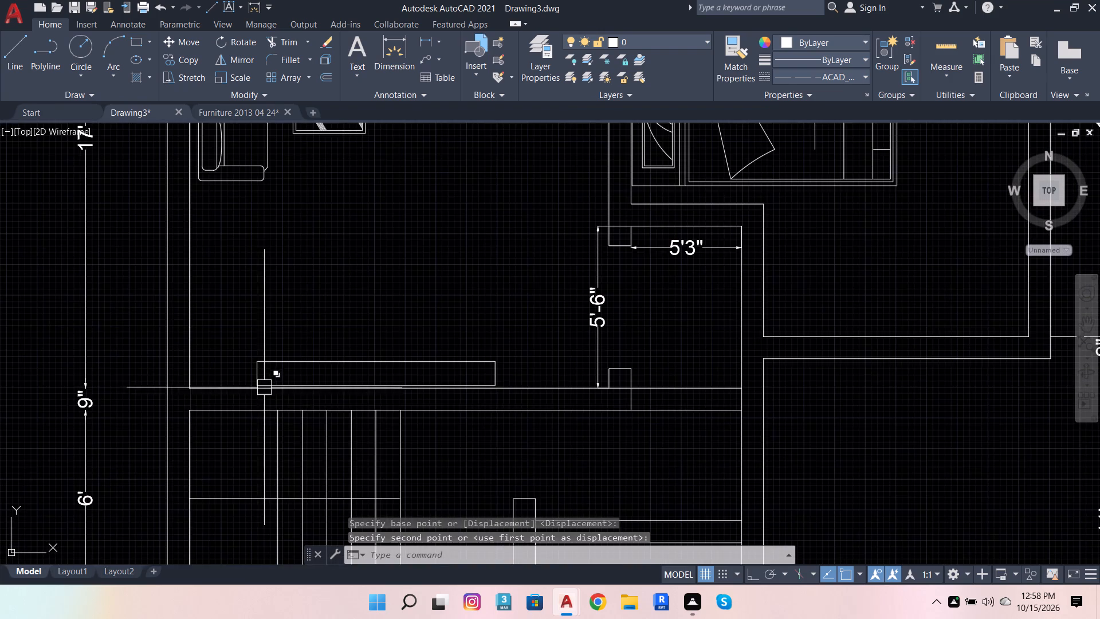
scroll(453, 503, down, 3)
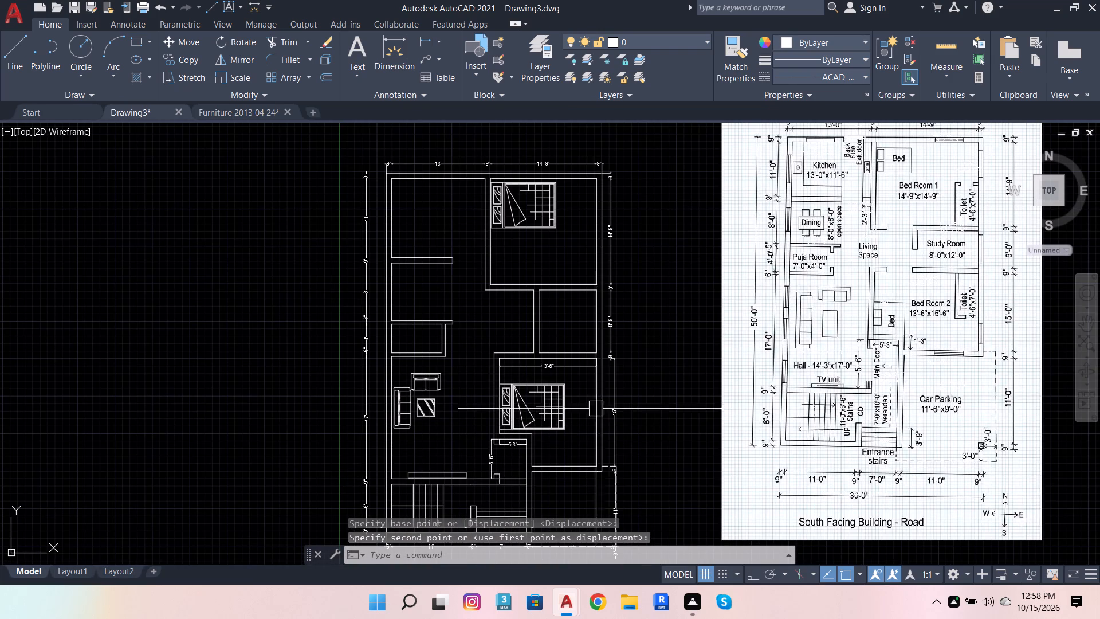
key(Escape)
key(Escape)
key(Escape)
key(Escape)
key(Escape)
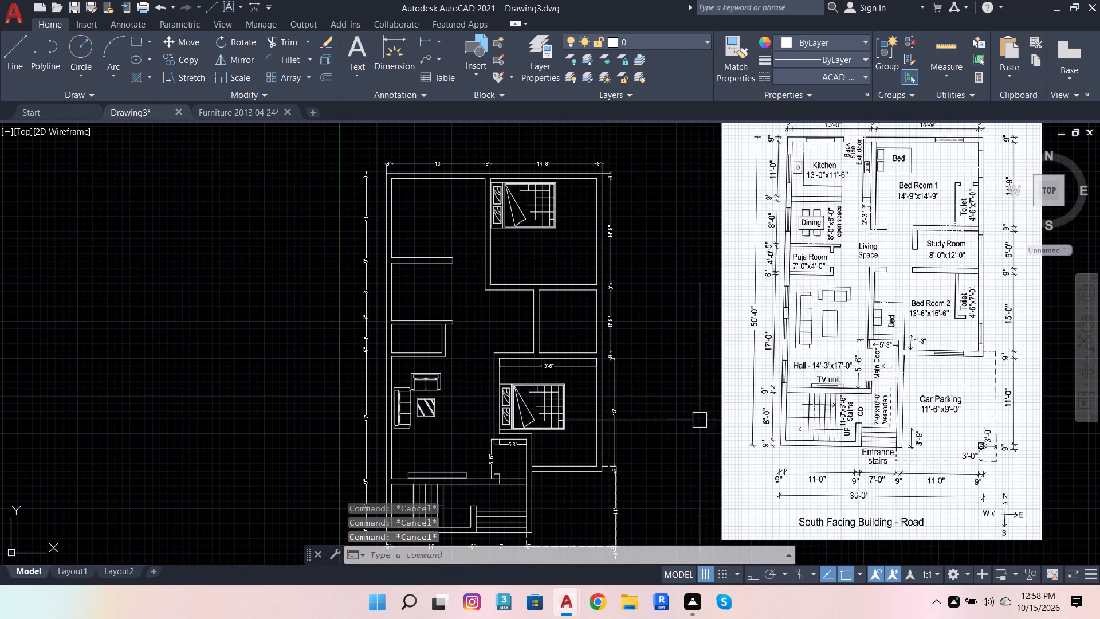
Move the TV unit text label from the reference image to just above the TV unit rectangle in the Hall.
click(818, 364)
click(867, 386)
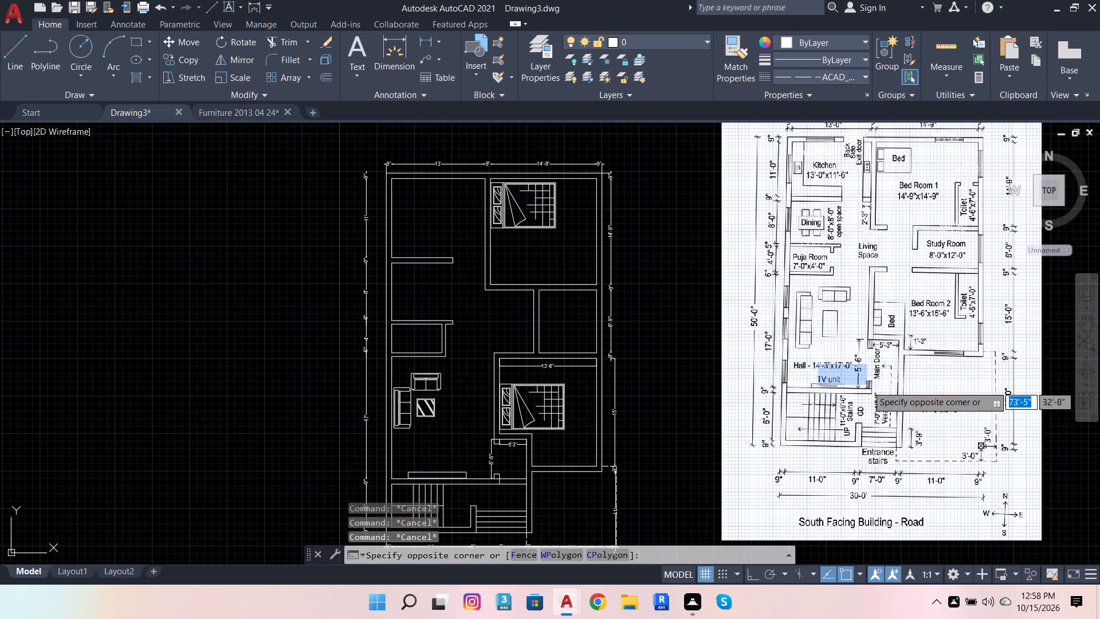
scroll(838, 376, up, 4)
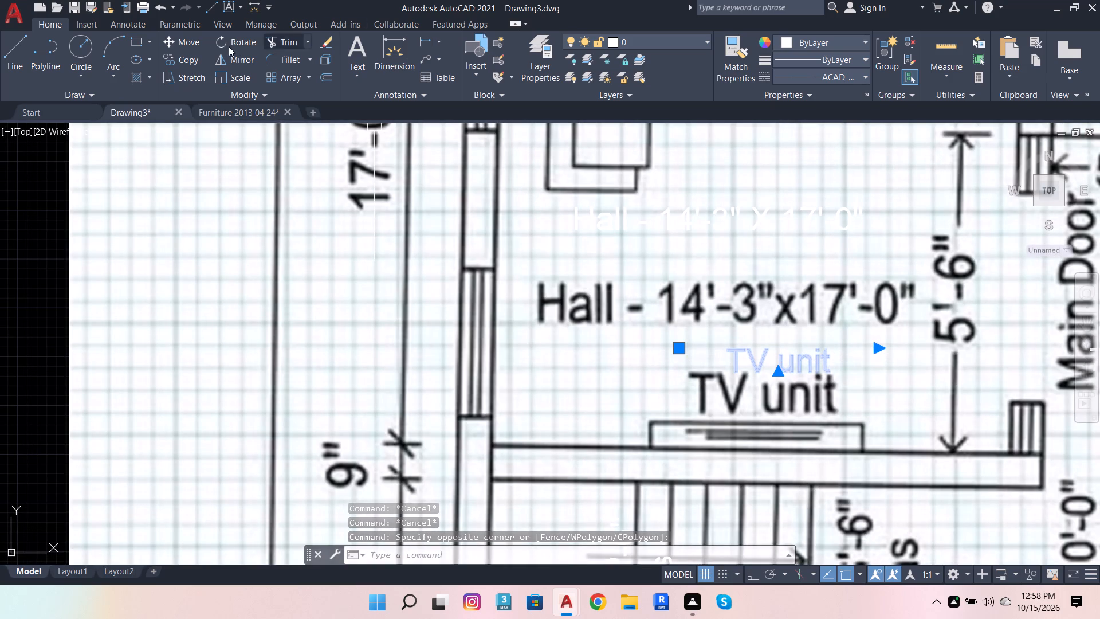
click(191, 42)
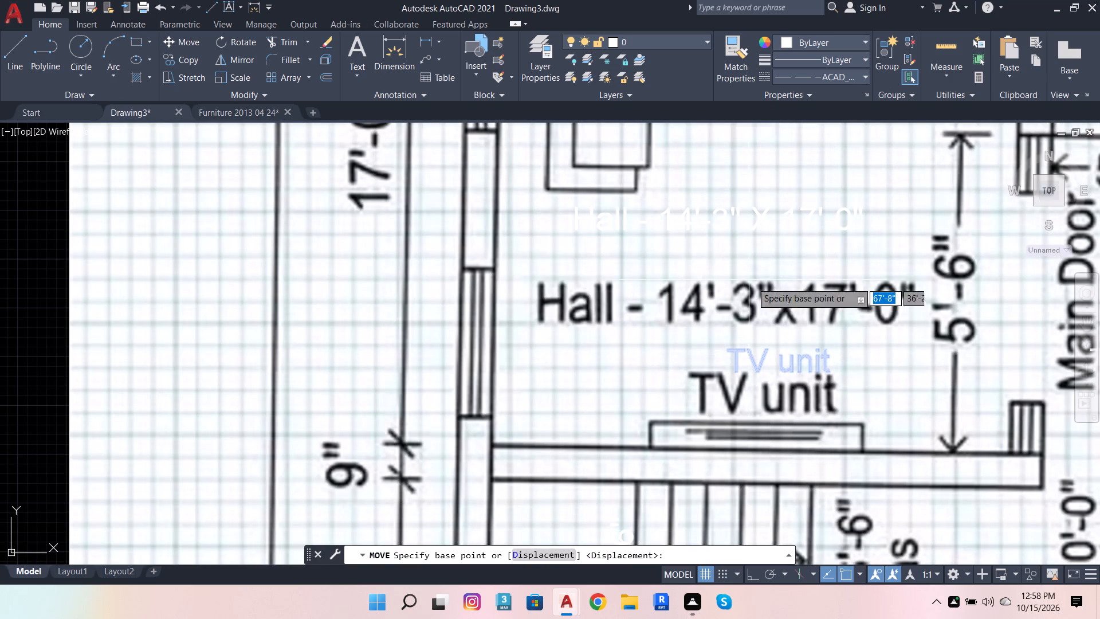
click(767, 358)
scroll(828, 308, down, 4)
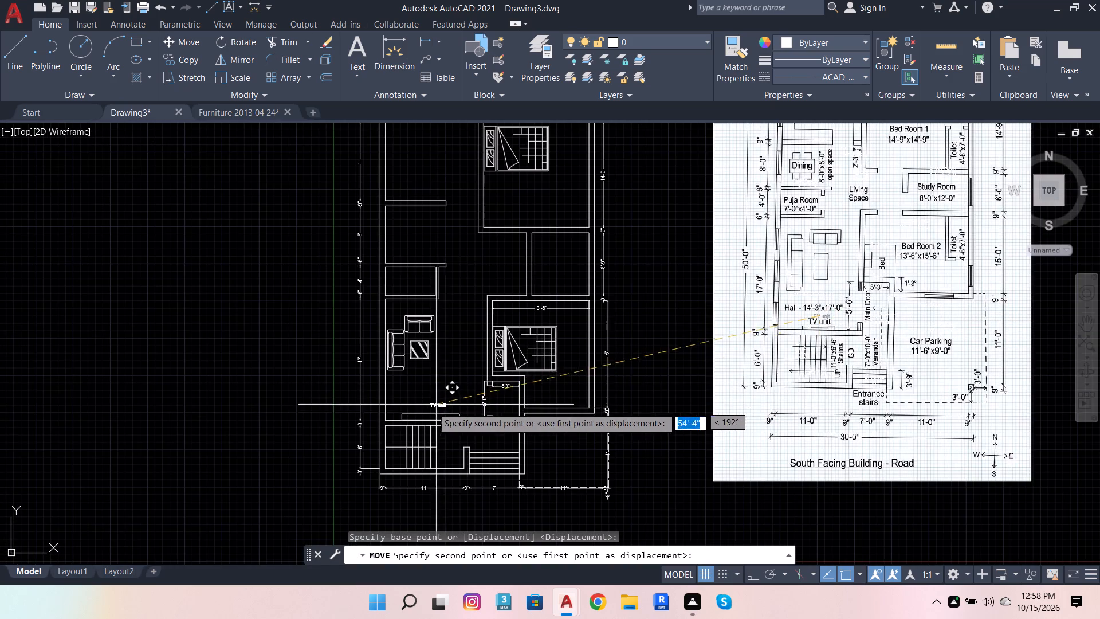
scroll(420, 412, up, 4)
click(442, 406)
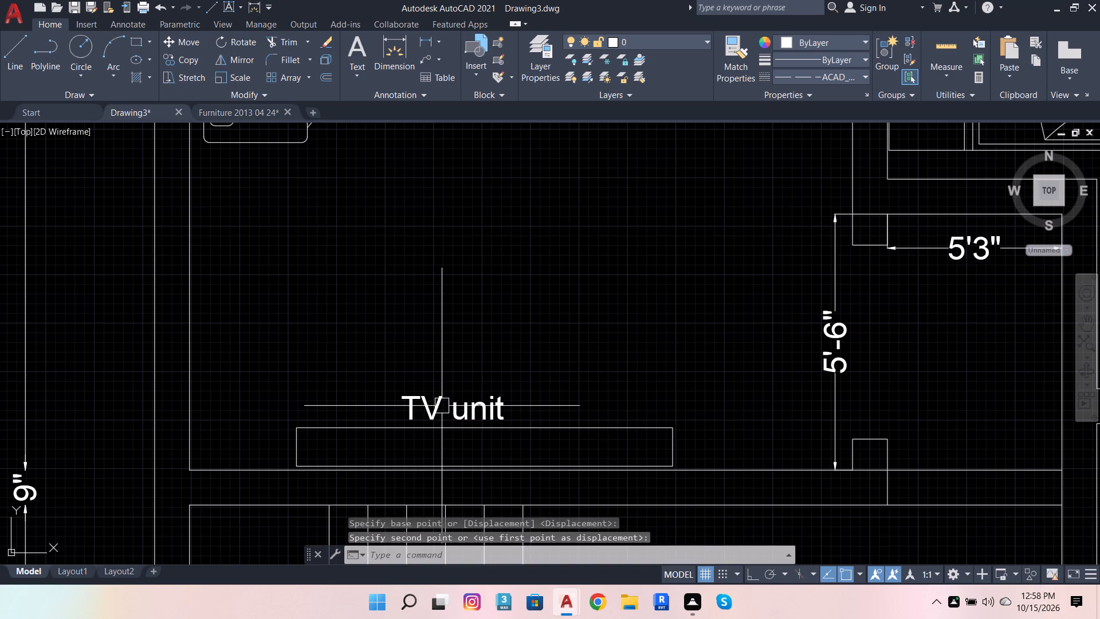
Move the "Hall - 14'-3" X 17'-0"" label from the reference image into the Hall, between the sofa set and the TV unit.
scroll(493, 374, down, 4)
scroll(863, 276, up, 2)
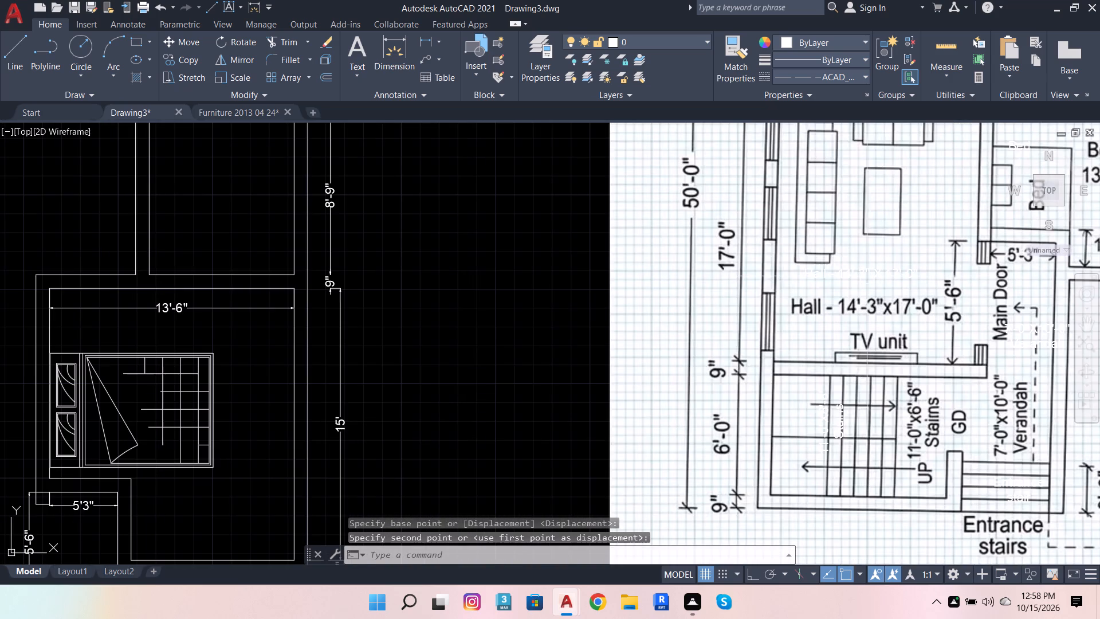
click(862, 268)
key(space)
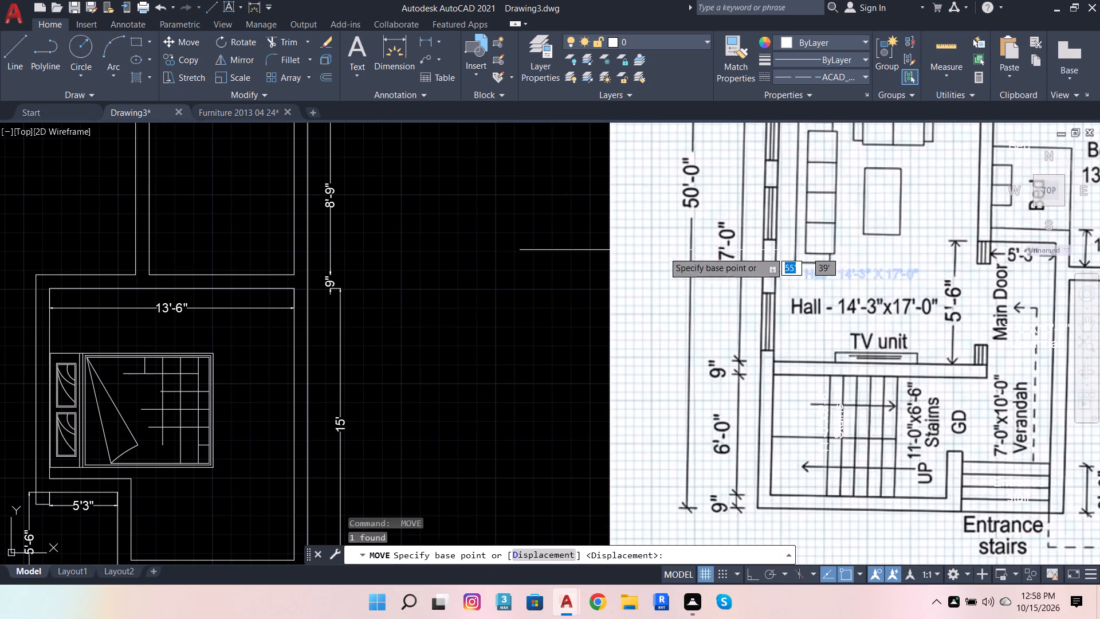
click(885, 271)
scroll(925, 274, down, 3)
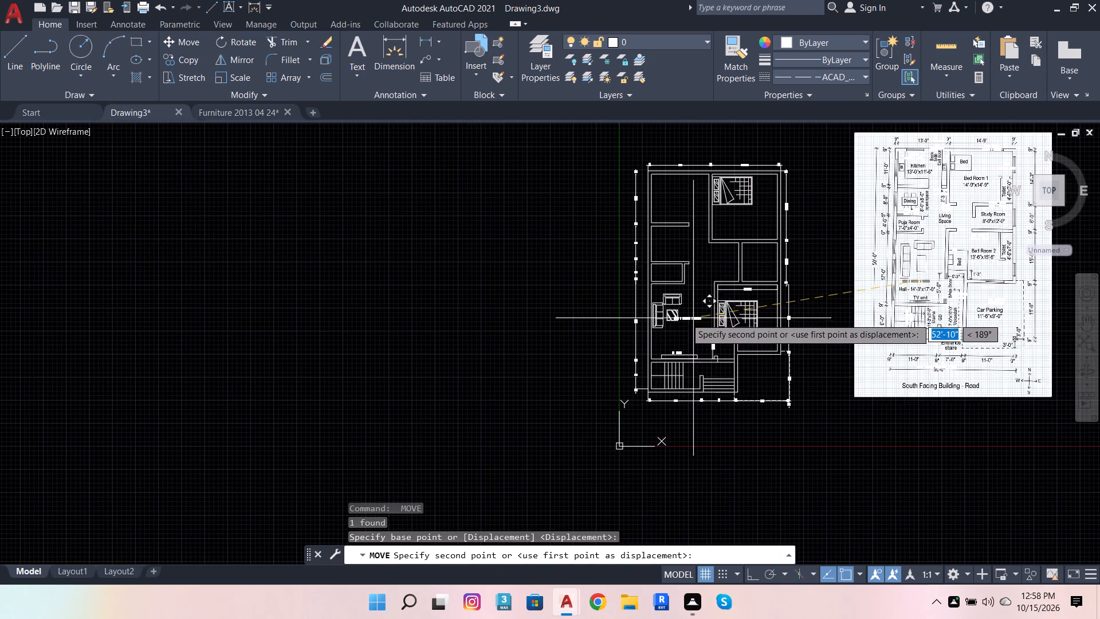
scroll(684, 318, up, 3)
click(663, 373)
Move the "7'-0"X10'-0" Verandah" label from the reference image into the plan's verandah, below the 5'3" dimension.
scroll(689, 355, down, 2)
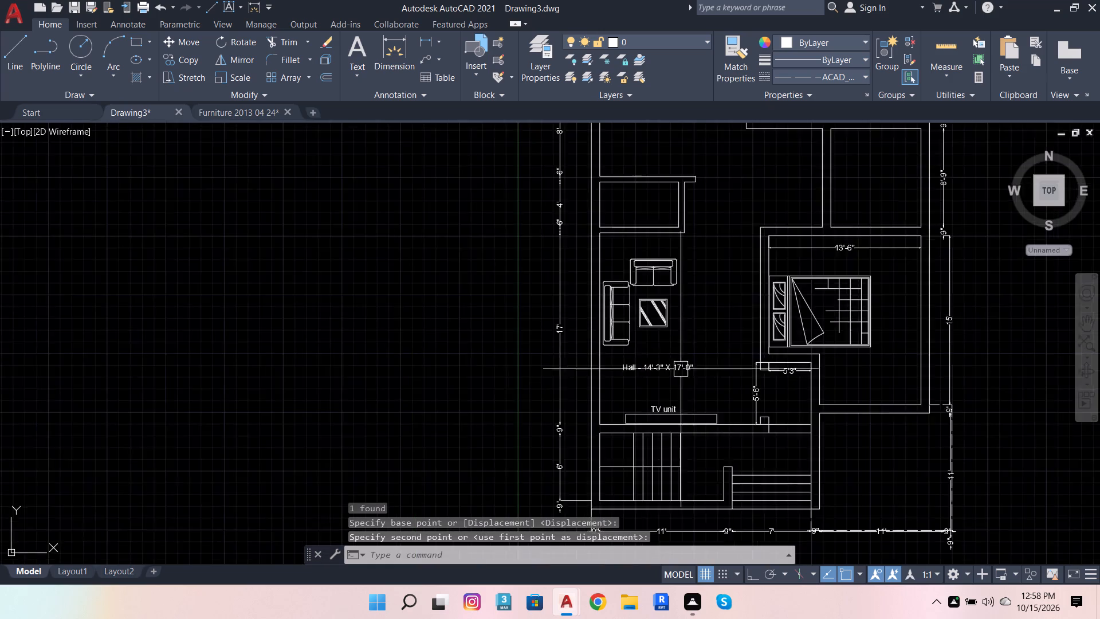
scroll(494, 468, down, 1)
scroll(881, 395, up, 1)
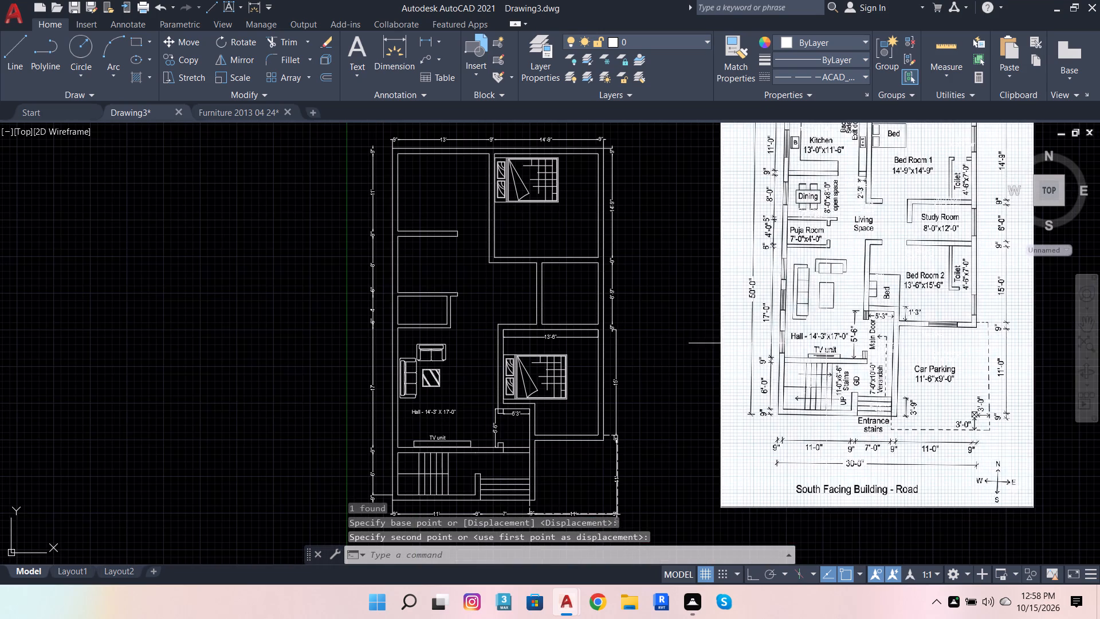
click(778, 299)
click(900, 376)
scroll(886, 354, up, 3)
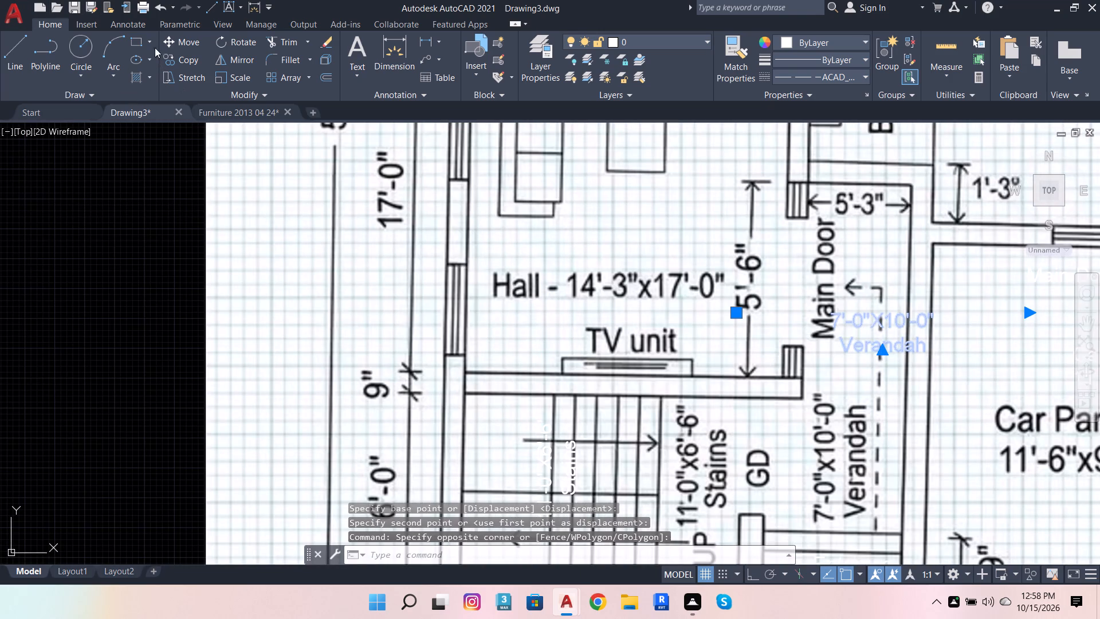
click(186, 38)
click(825, 340)
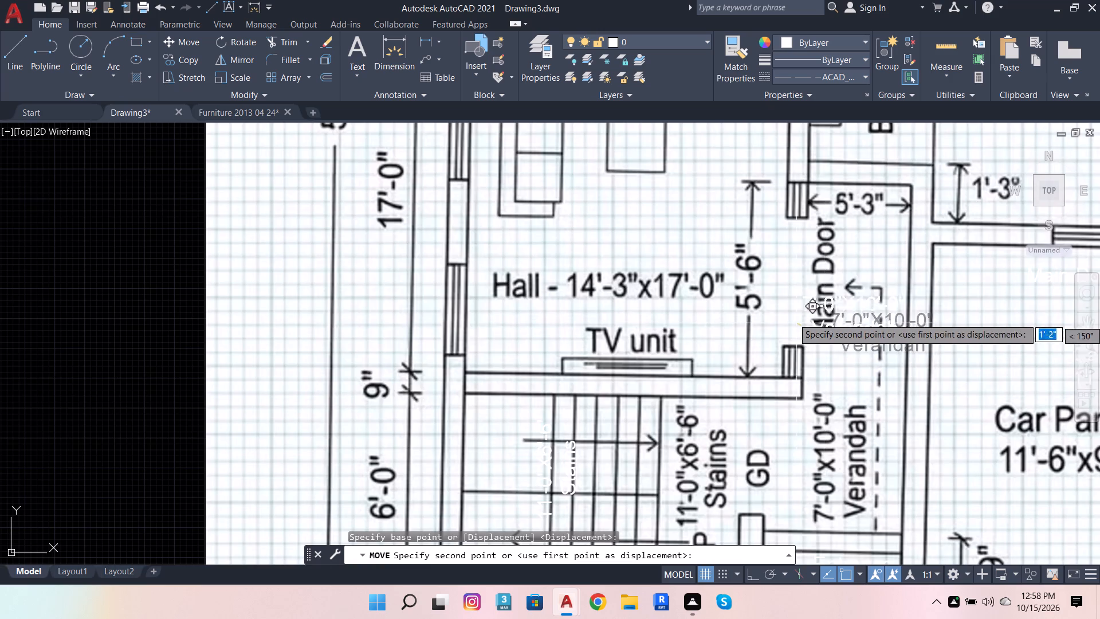
scroll(816, 290, down, 4)
scroll(573, 362, up, 3)
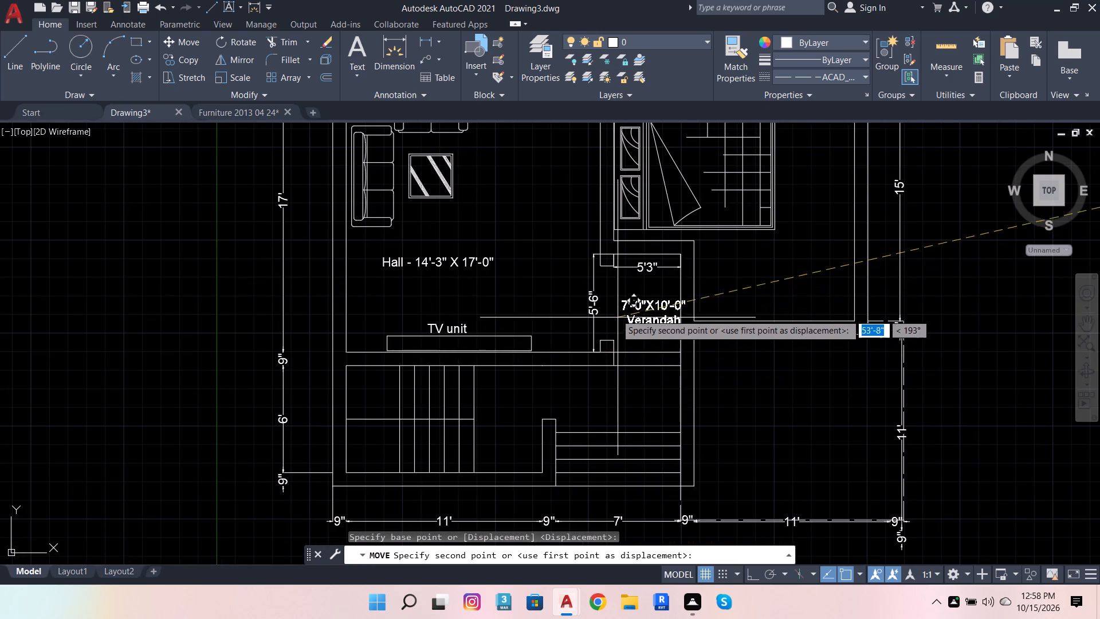
scroll(614, 311, up, 2)
click(600, 304)
Move the vertical "11'-0"X6'-6" Stains" label from the reference image to just east of the stair treads in the plan.
scroll(589, 326, down, 4)
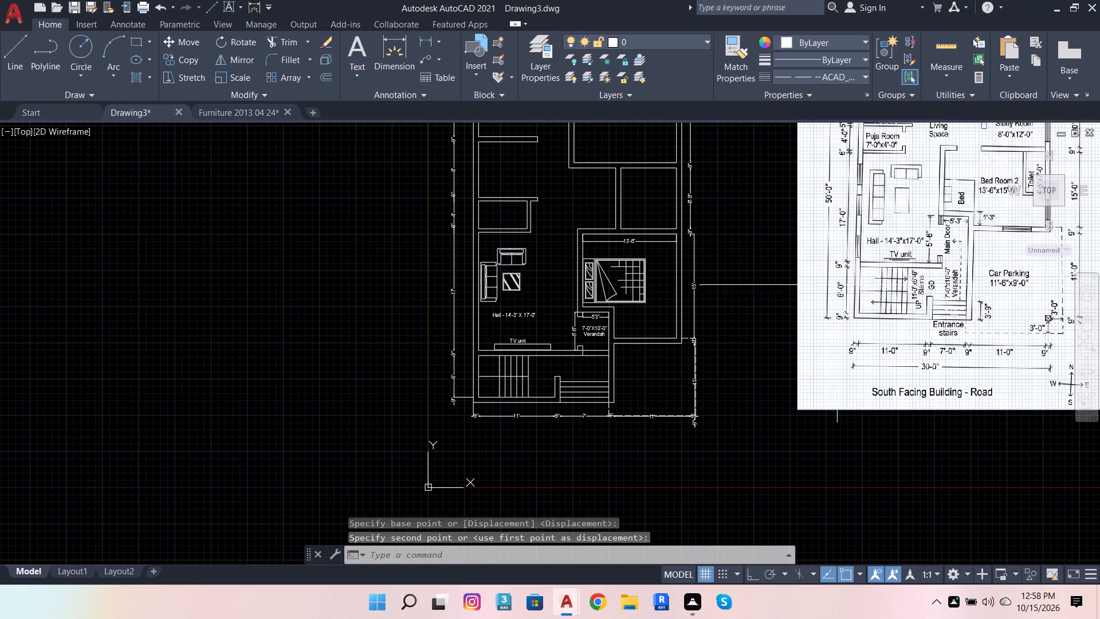
click(940, 274)
click(972, 311)
scroll(934, 292, up, 1)
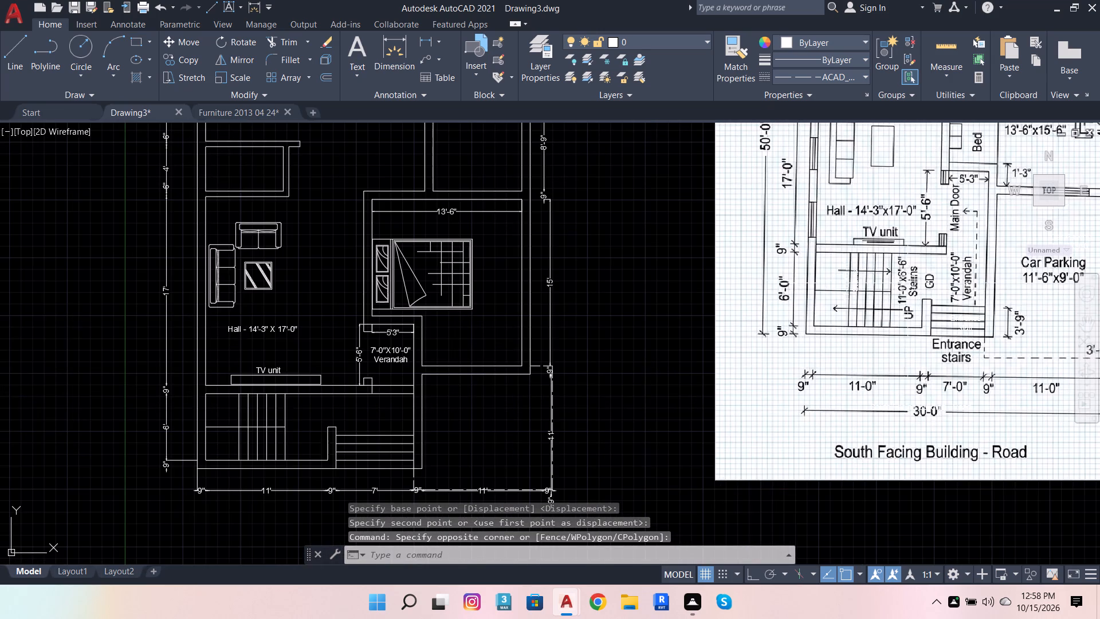
click(898, 272)
click(920, 328)
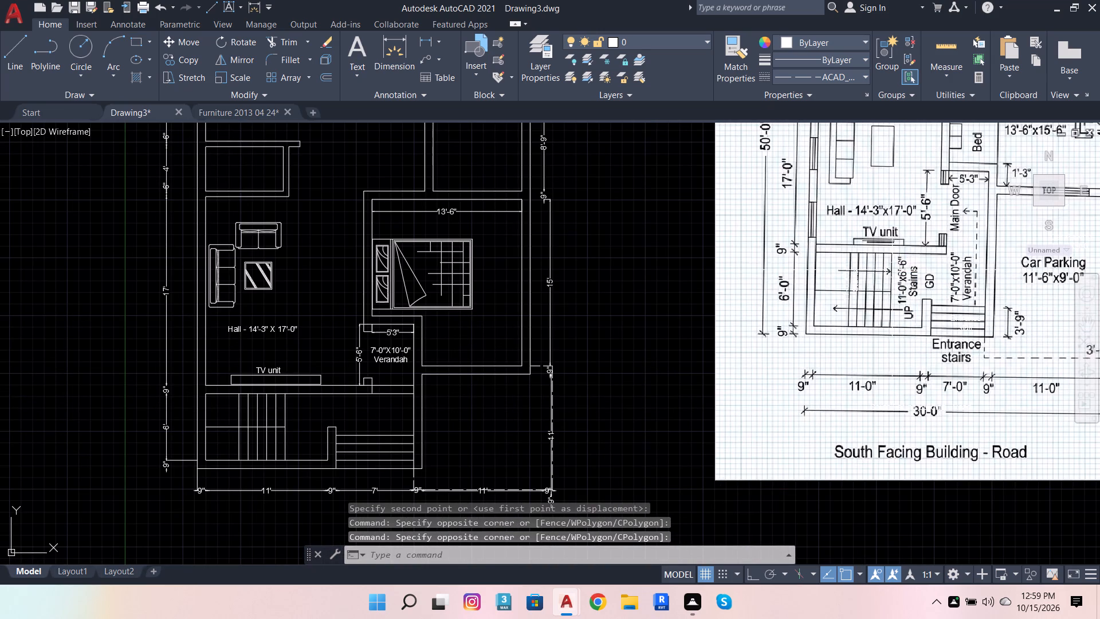
click(868, 246)
click(978, 351)
scroll(903, 273, up, 3)
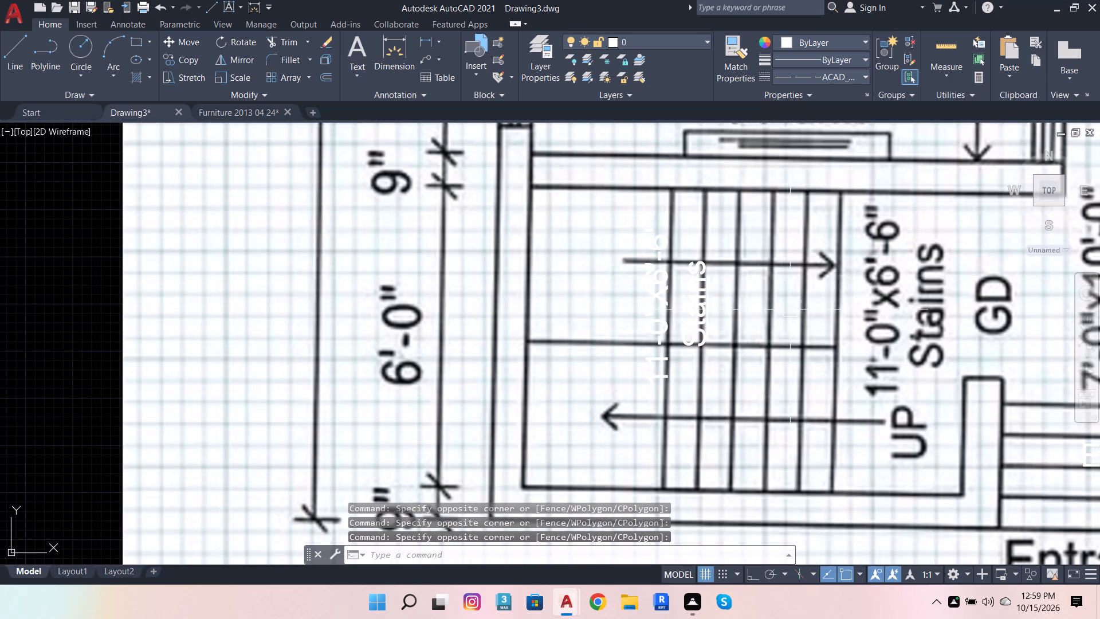
scroll(748, 293, down, 1)
click(630, 242)
click(771, 397)
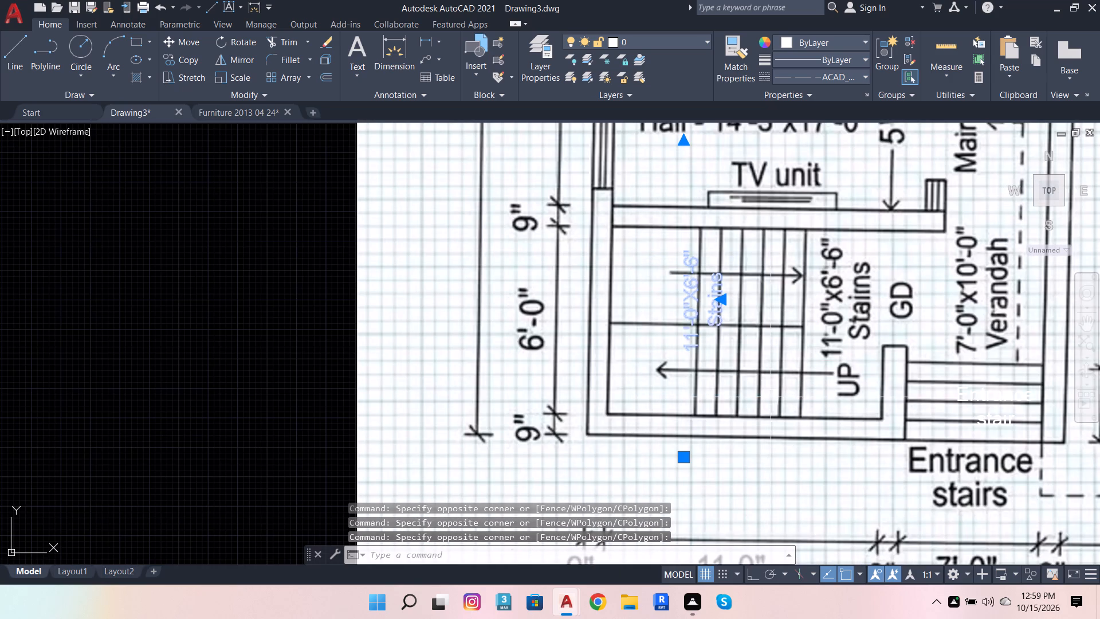
click(177, 41)
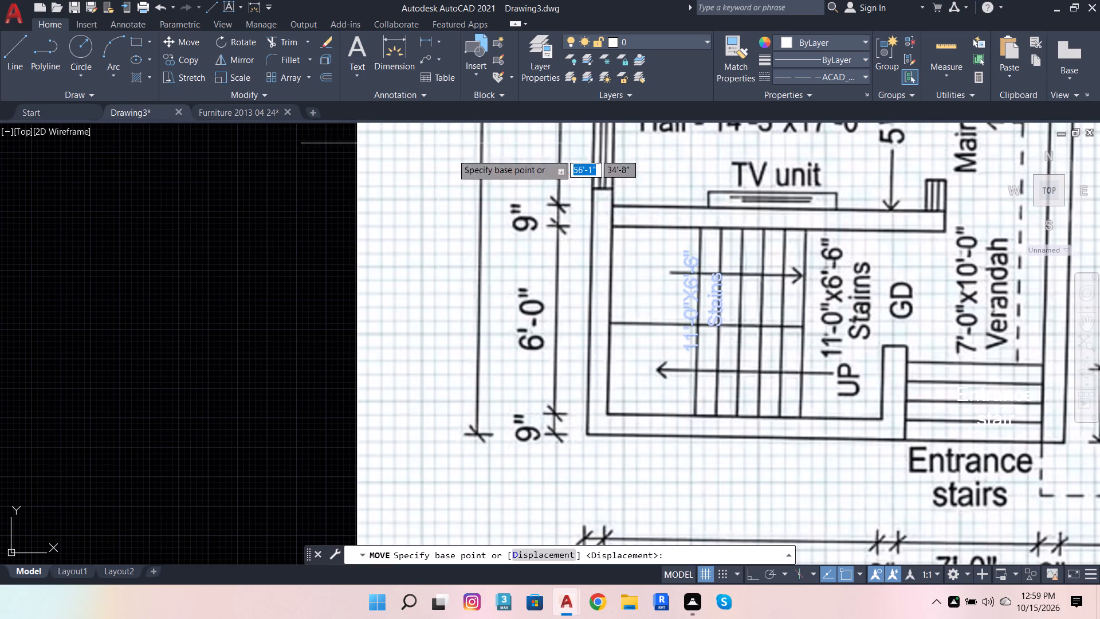
scroll(671, 301, up, 4)
click(752, 284)
scroll(742, 284, down, 10)
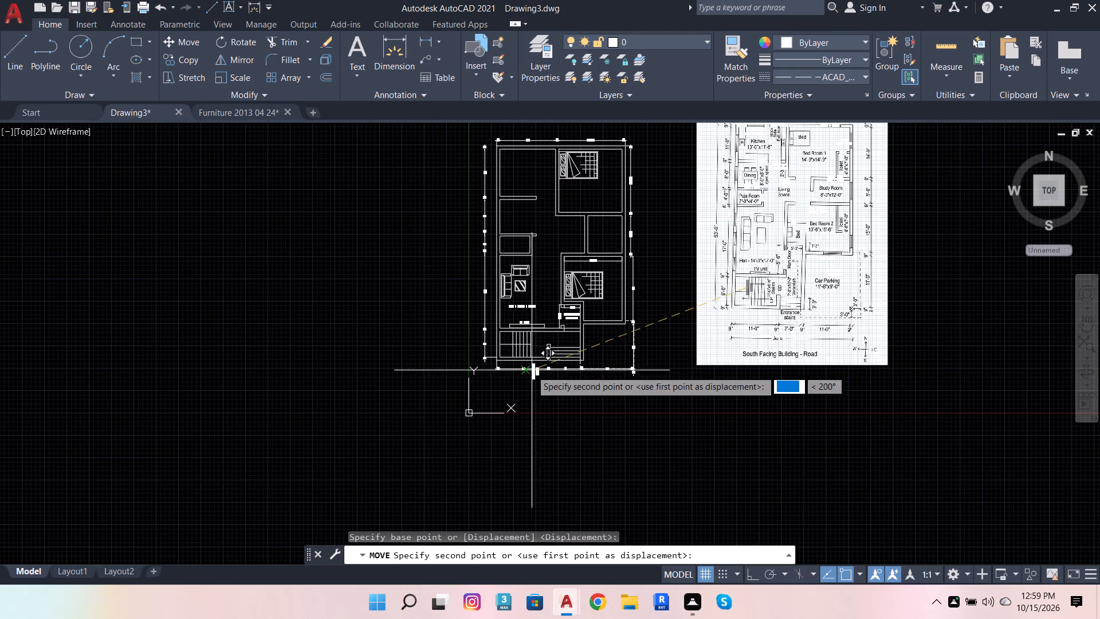
scroll(525, 351, up, 4)
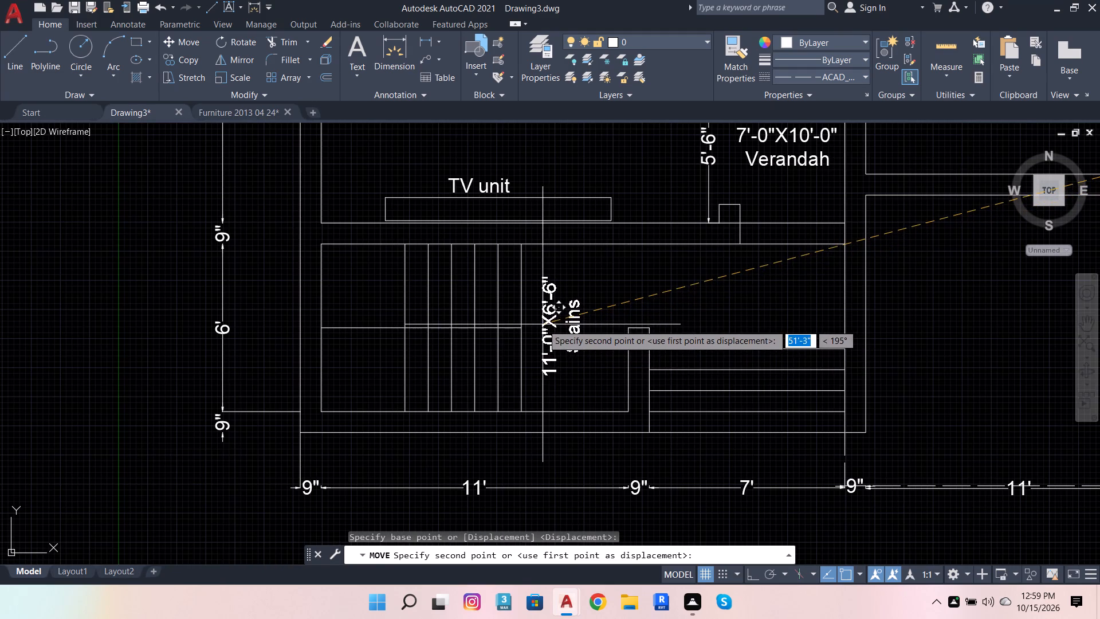
click(543, 324)
Rotate the plan's Verandah label 90° with Ortho on, so it reads vertically.
scroll(547, 365, down, 3)
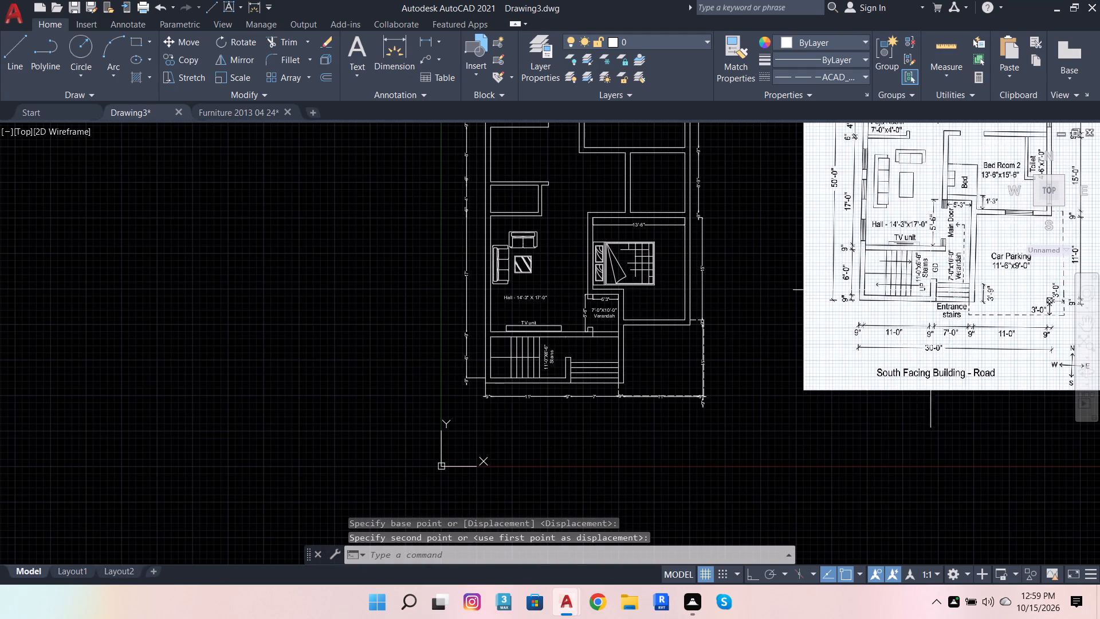
scroll(997, 271, up, 3)
scroll(869, 309, down, 2)
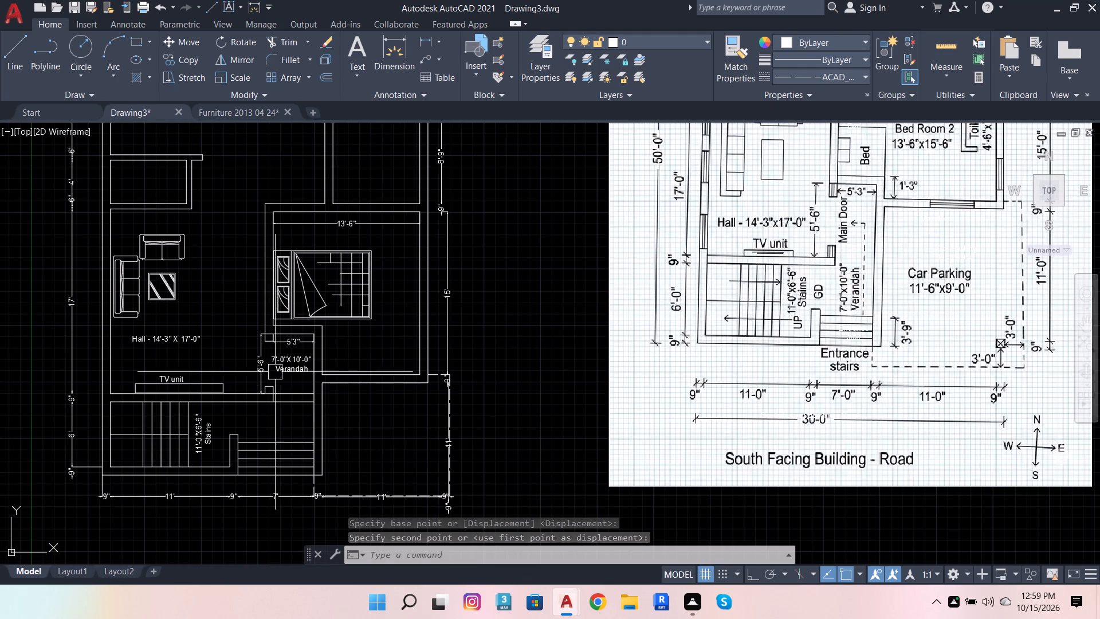
scroll(270, 367, up, 3)
click(337, 366)
scroll(368, 359, down, 3)
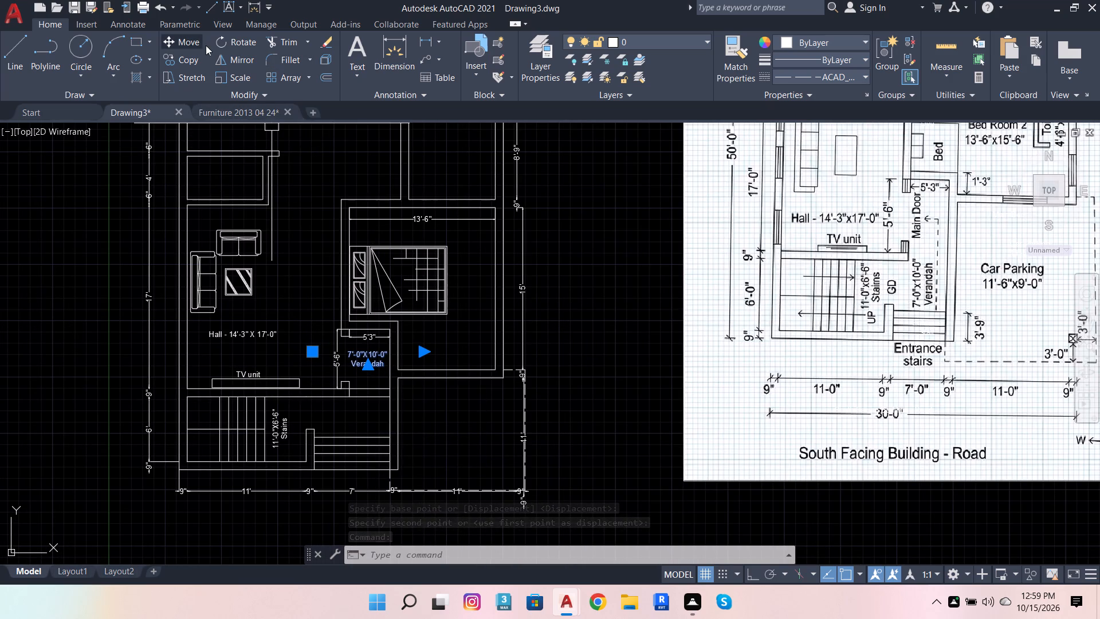
click(238, 47)
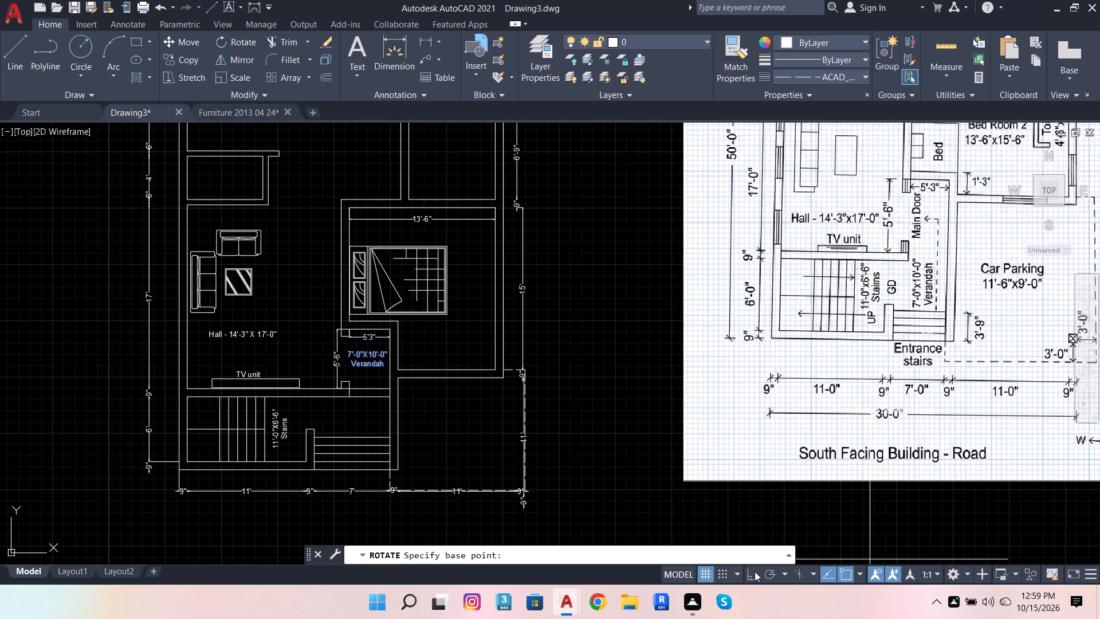
click(757, 570)
scroll(392, 359, up, 2)
click(337, 381)
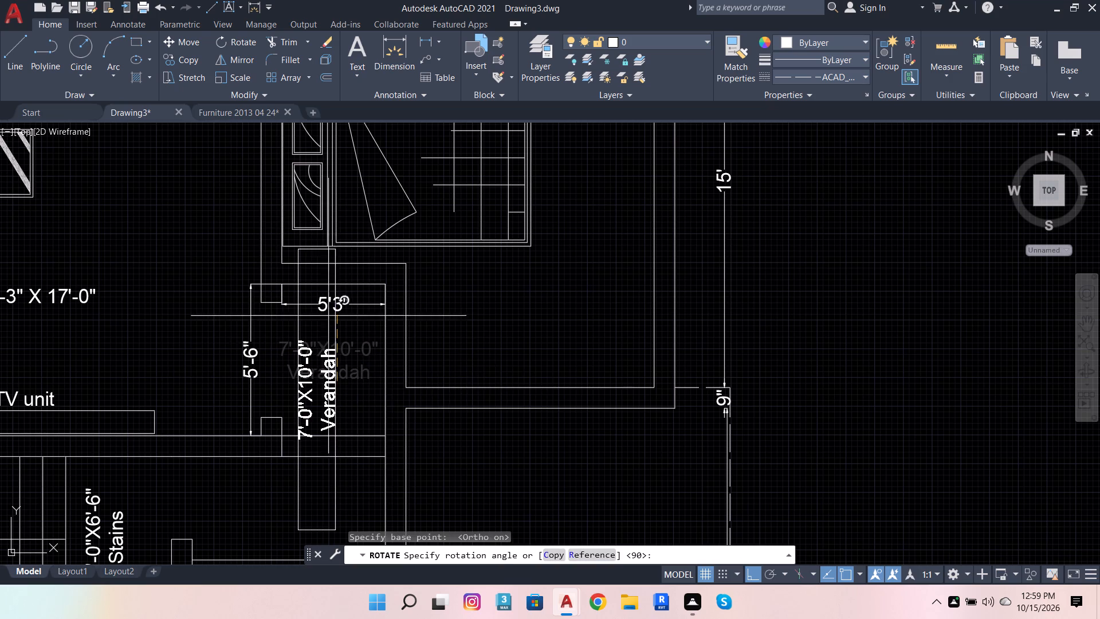
click(196, 199)
Move the vertical Verandah label about 4'-5" straight south, to just above the entrance stair treads.
click(324, 397)
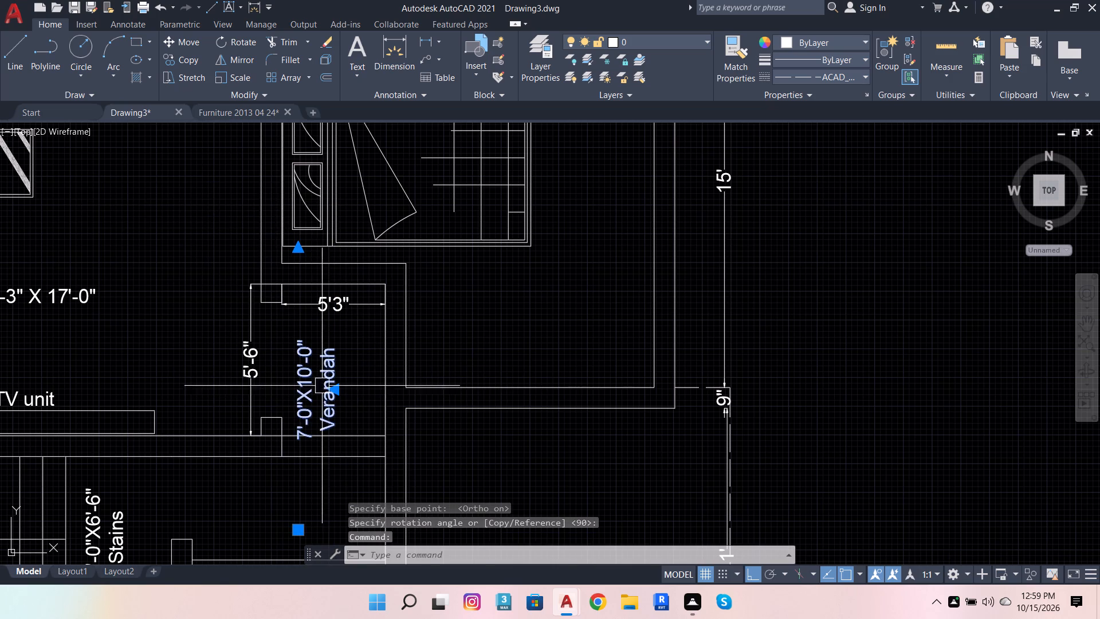
click(195, 46)
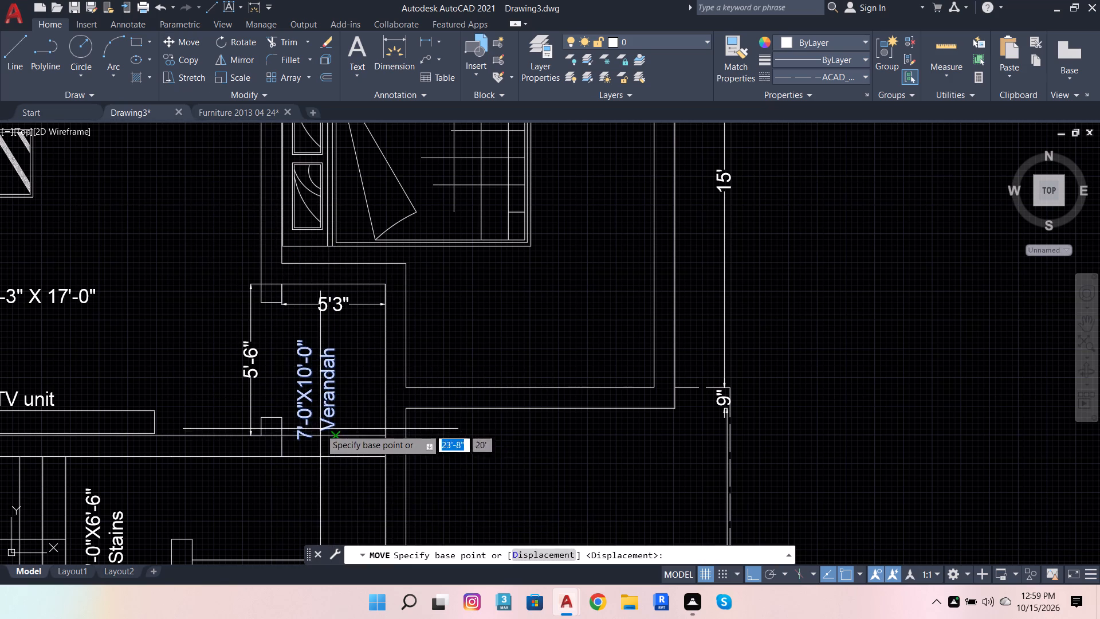
click(320, 428)
scroll(336, 383, down, 2)
scroll(323, 466, up, 2)
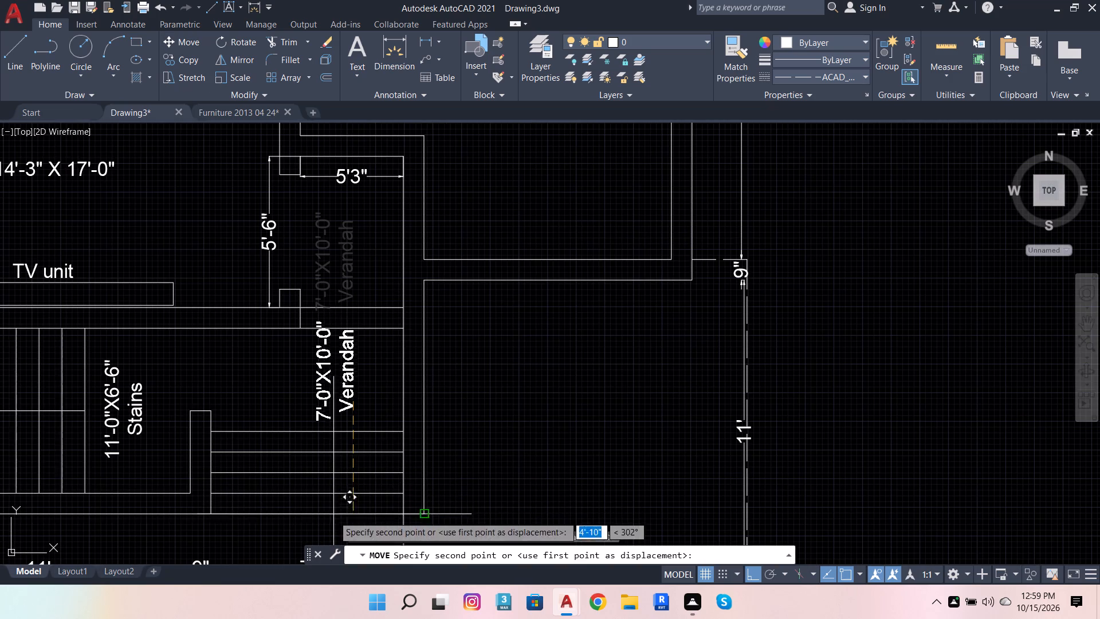
scroll(333, 528, up, 1)
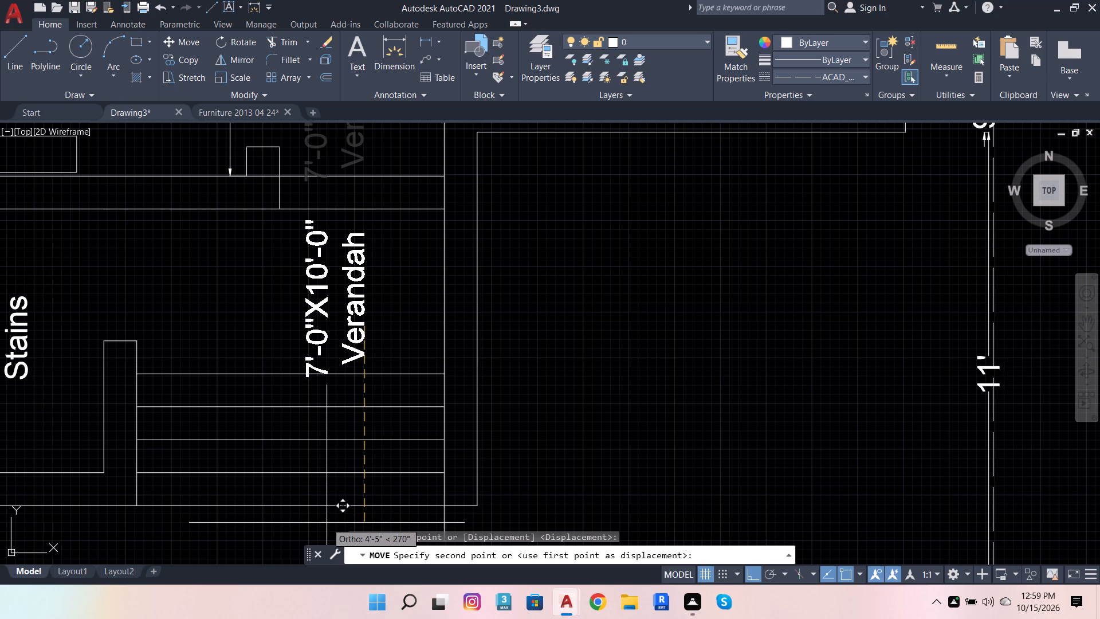
click(327, 523)
Move the "Main Door" and "Car Parking 11'-6"X9'-0"" labels together off the reference image into the empty space between it and the plan.
scroll(339, 500, down, 4)
scroll(657, 370, up, 2)
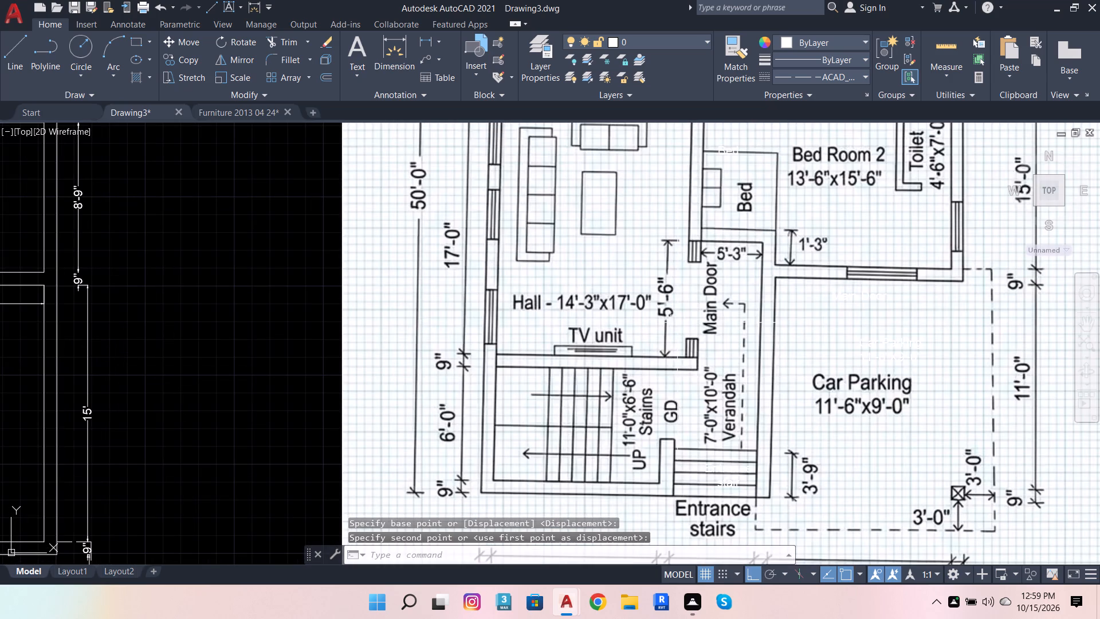
click(690, 283)
click(756, 327)
click(869, 313)
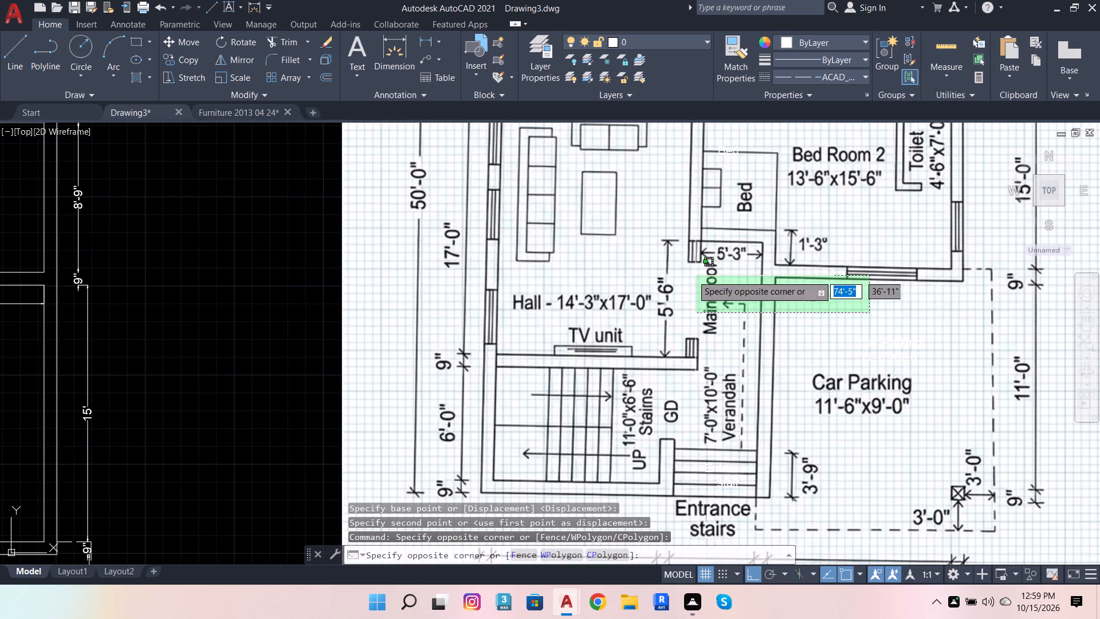
click(639, 304)
click(874, 216)
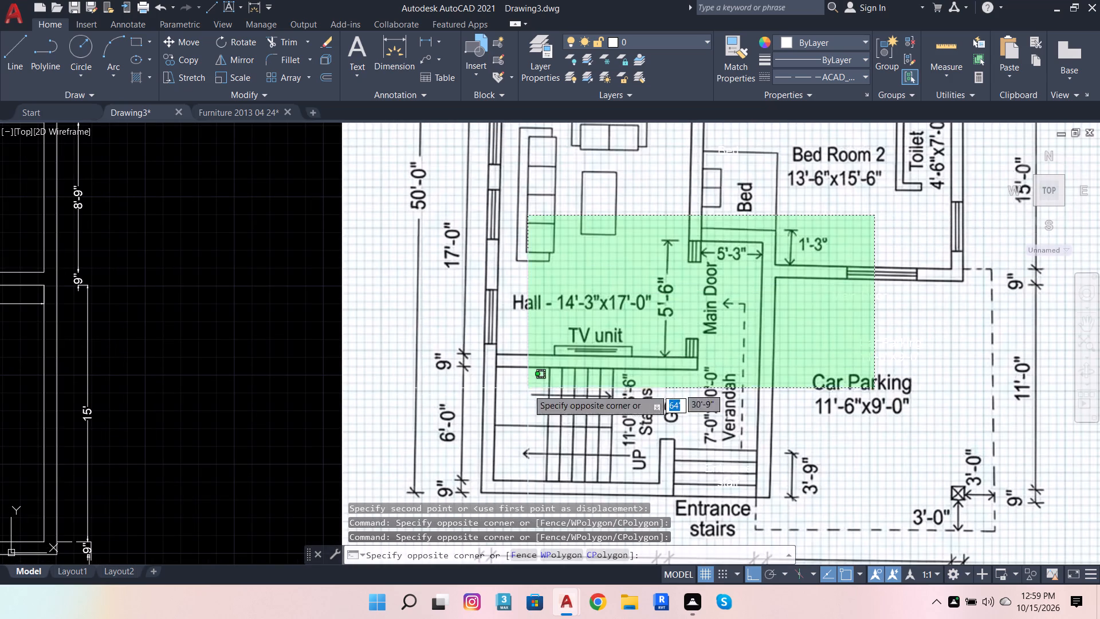
click(524, 434)
scroll(924, 281, up, 3)
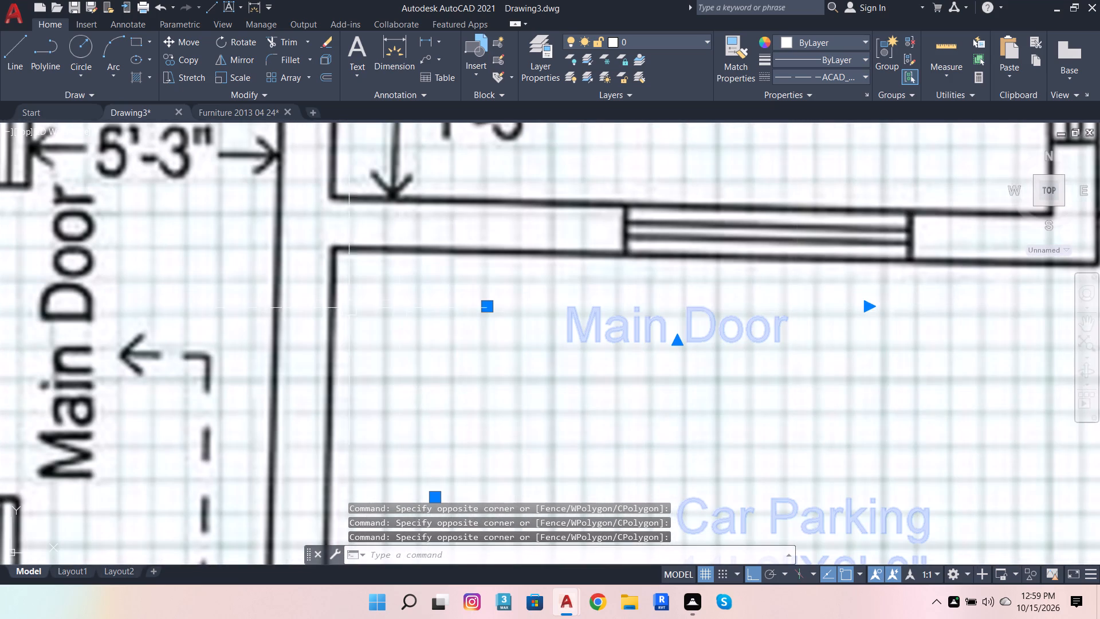
scroll(581, 266, down, 2)
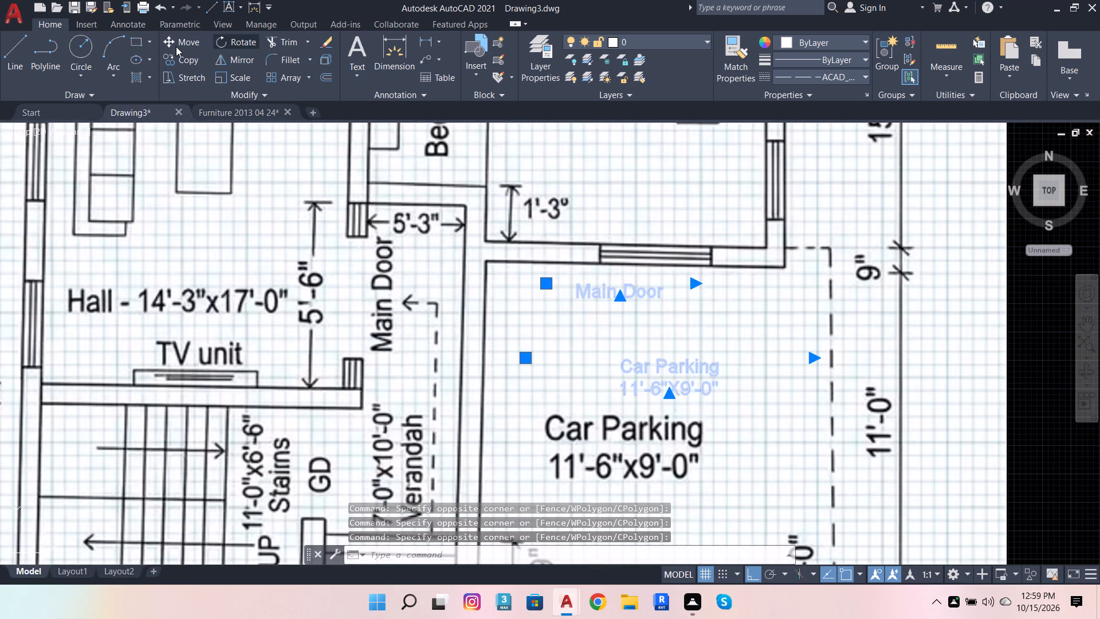
click(176, 44)
click(641, 314)
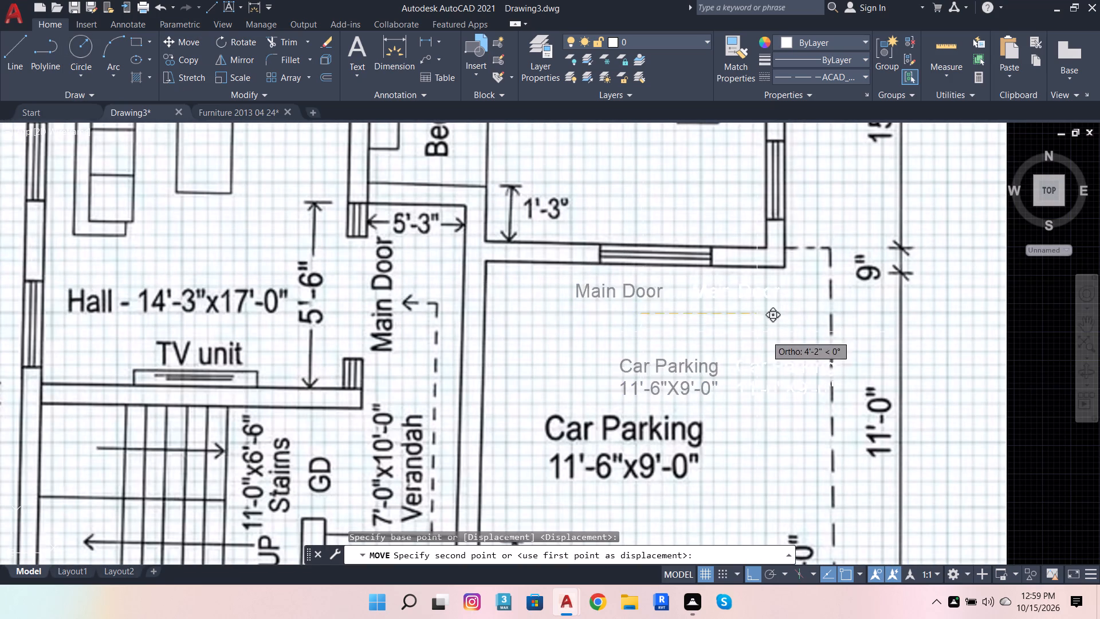
scroll(773, 343, down, 4)
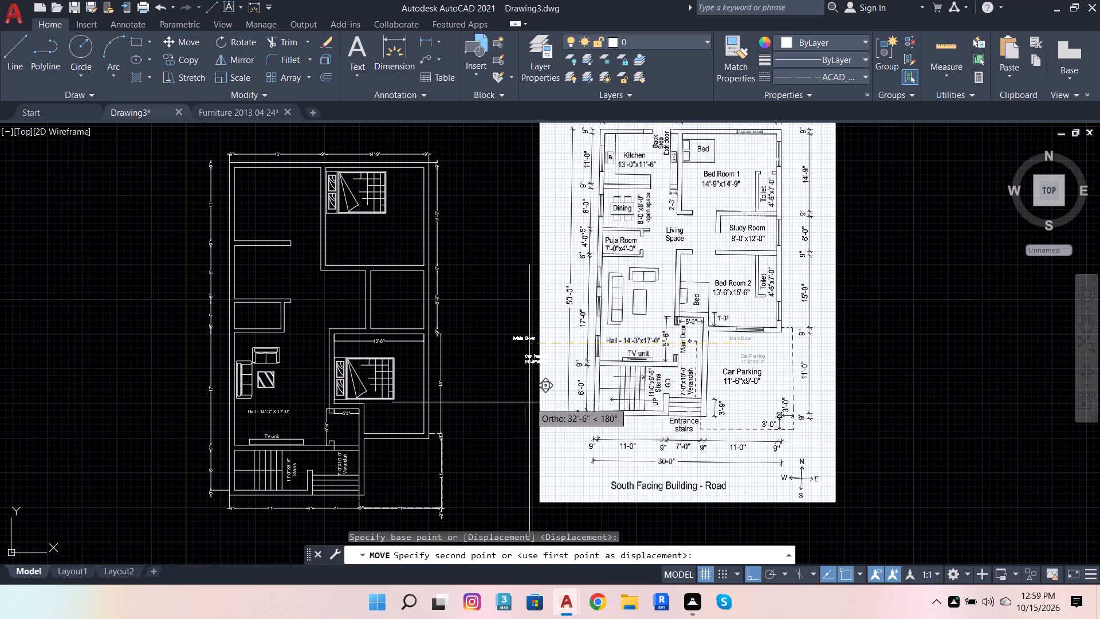
click(503, 385)
click(712, 312)
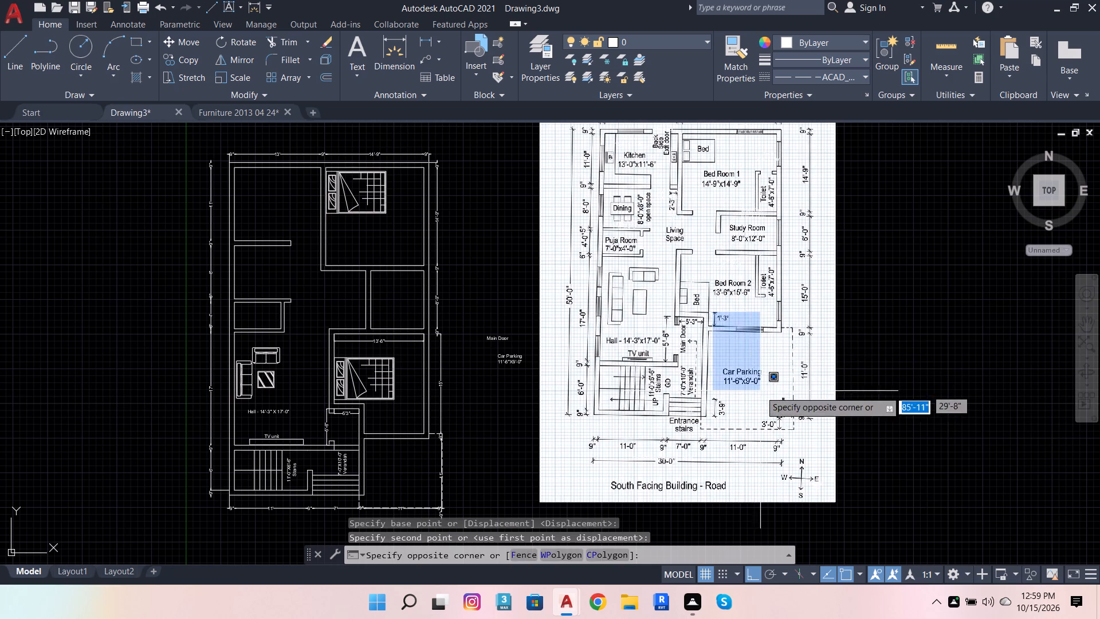
click(768, 401)
Rotate the "Main Door" label 90° so it reads vertically.
scroll(306, 275, up, 2)
scroll(694, 398, down, 1)
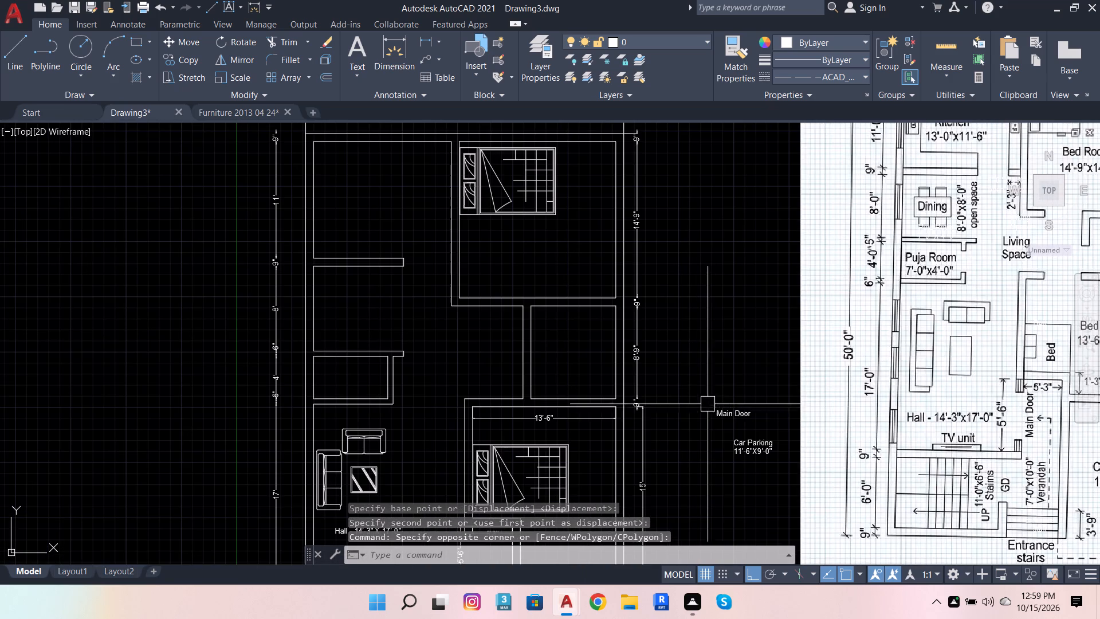
click(725, 417)
click(245, 42)
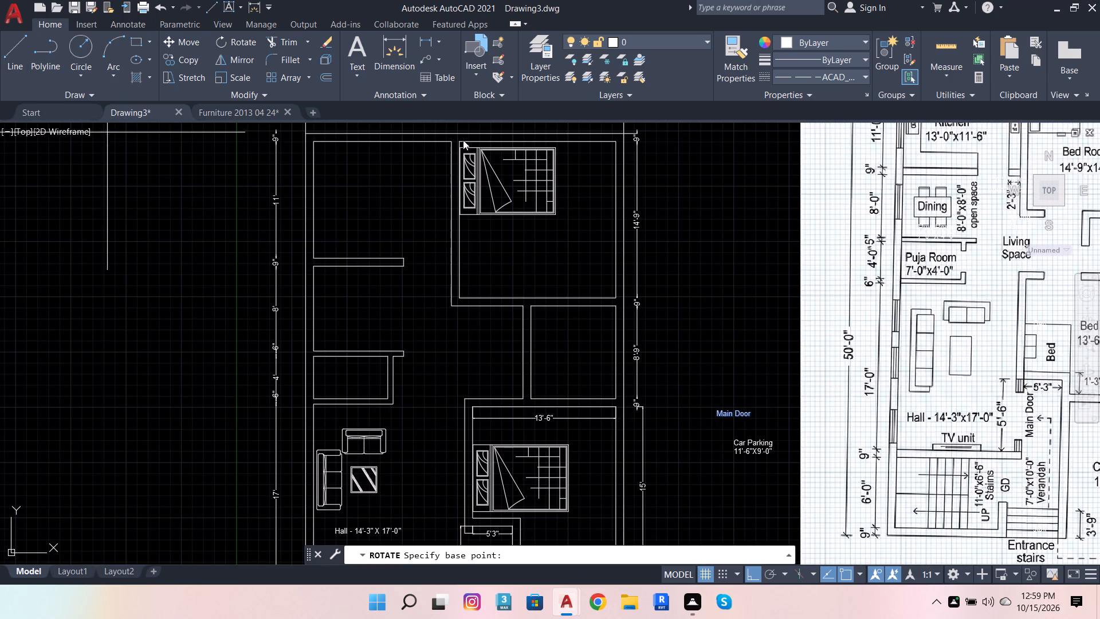
click(716, 390)
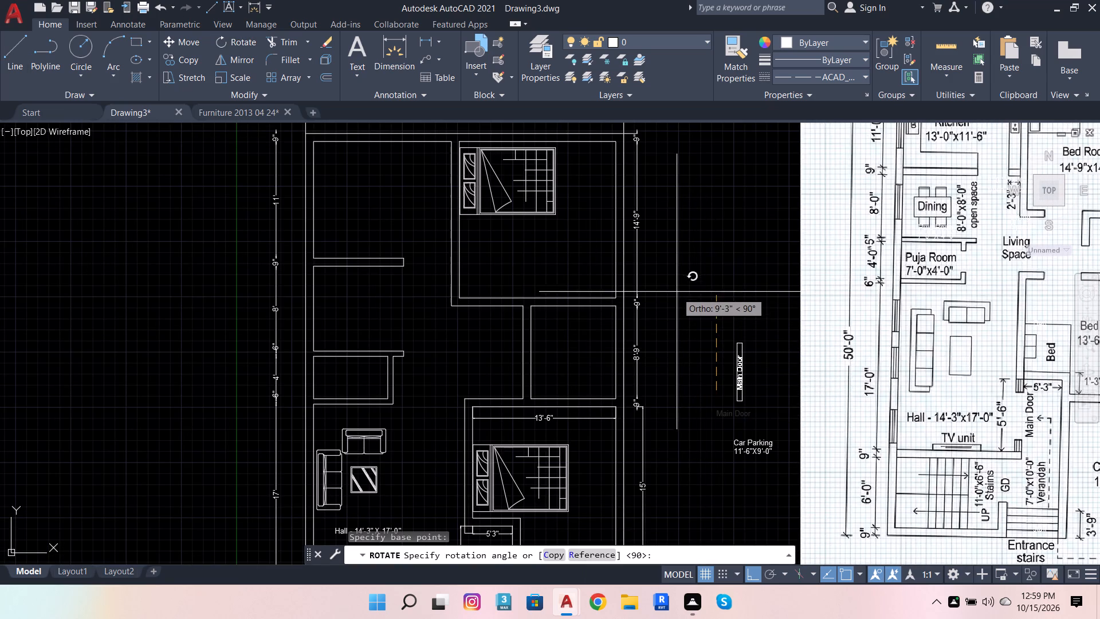
click(677, 289)
With Ortho off, move the "Car Parking 11'-6"X9'-0"" label into the parking area east of the verandah.
click(767, 457)
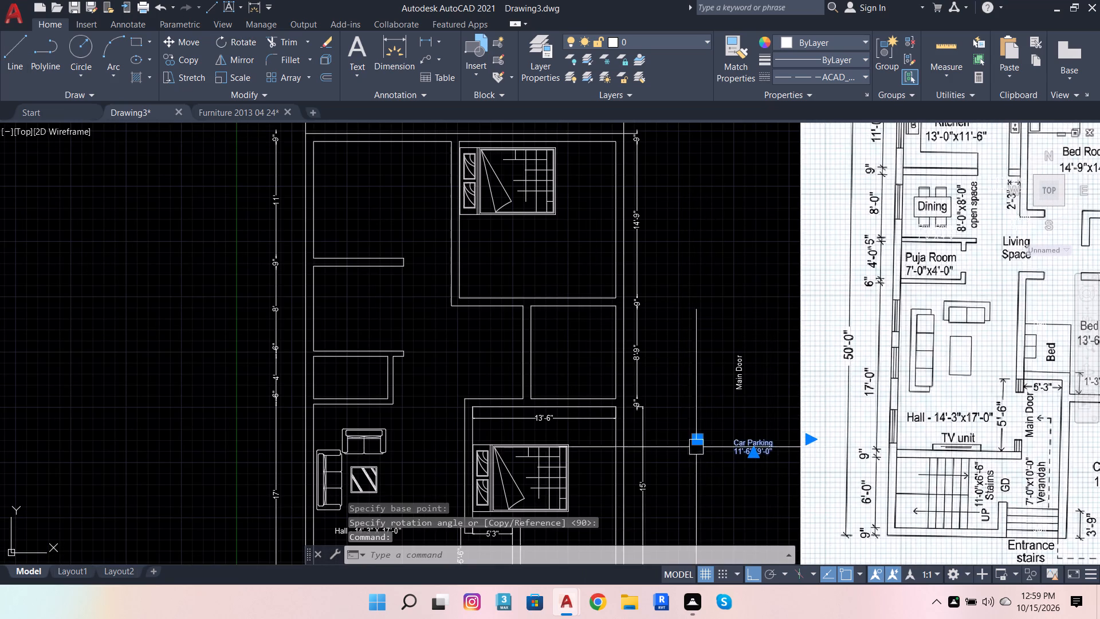
scroll(515, 433, down, 2)
scroll(642, 382, down, 2)
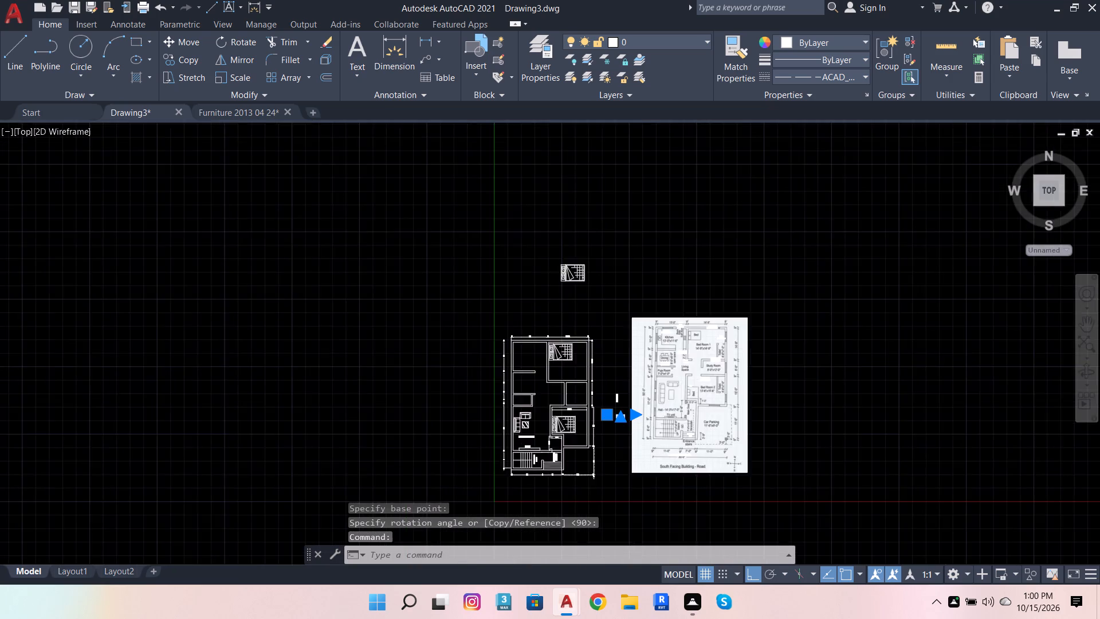
scroll(596, 461, up, 3)
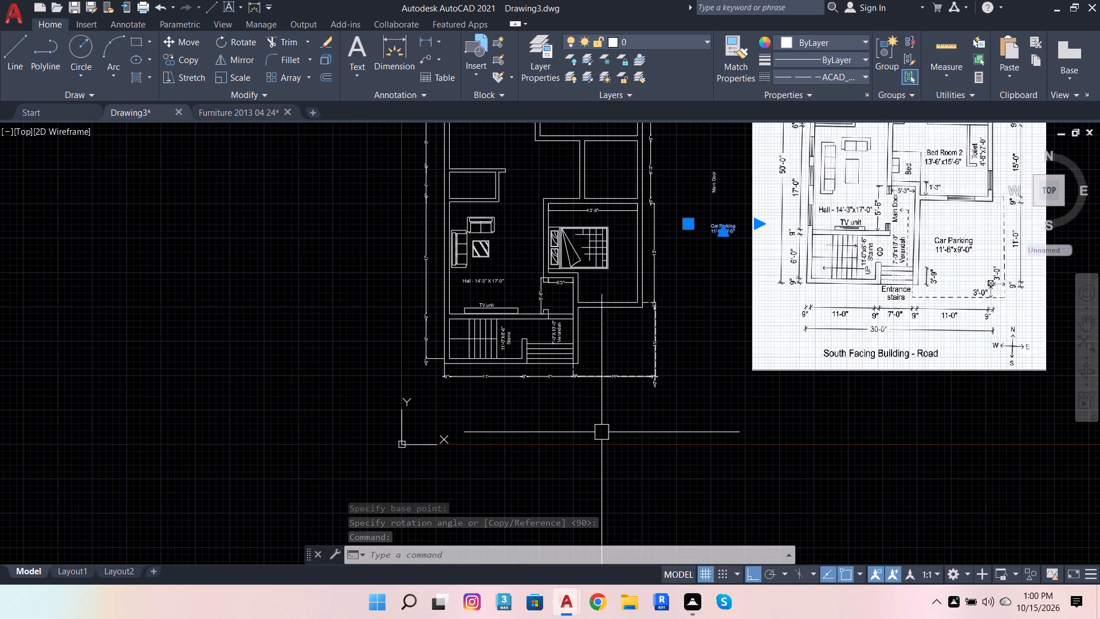
click(751, 578)
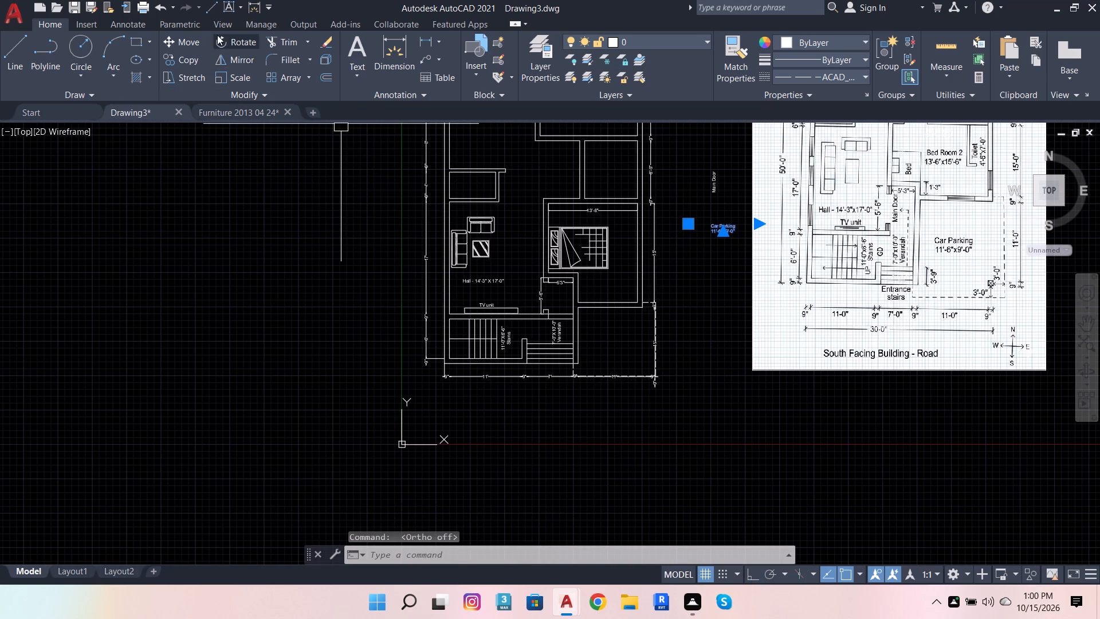
click(197, 40)
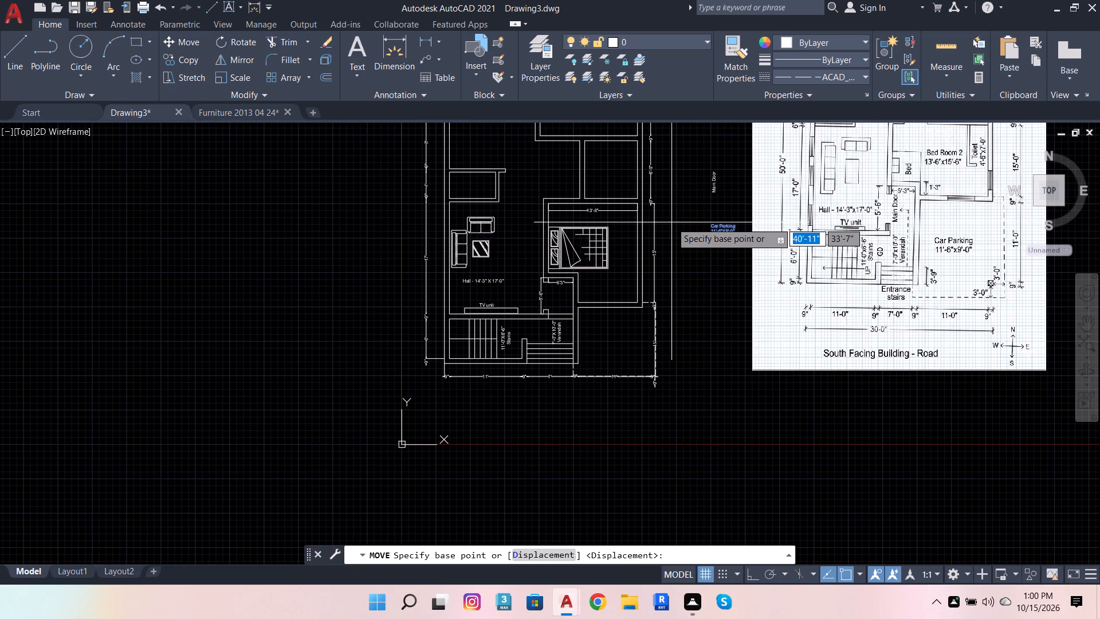
click(717, 231)
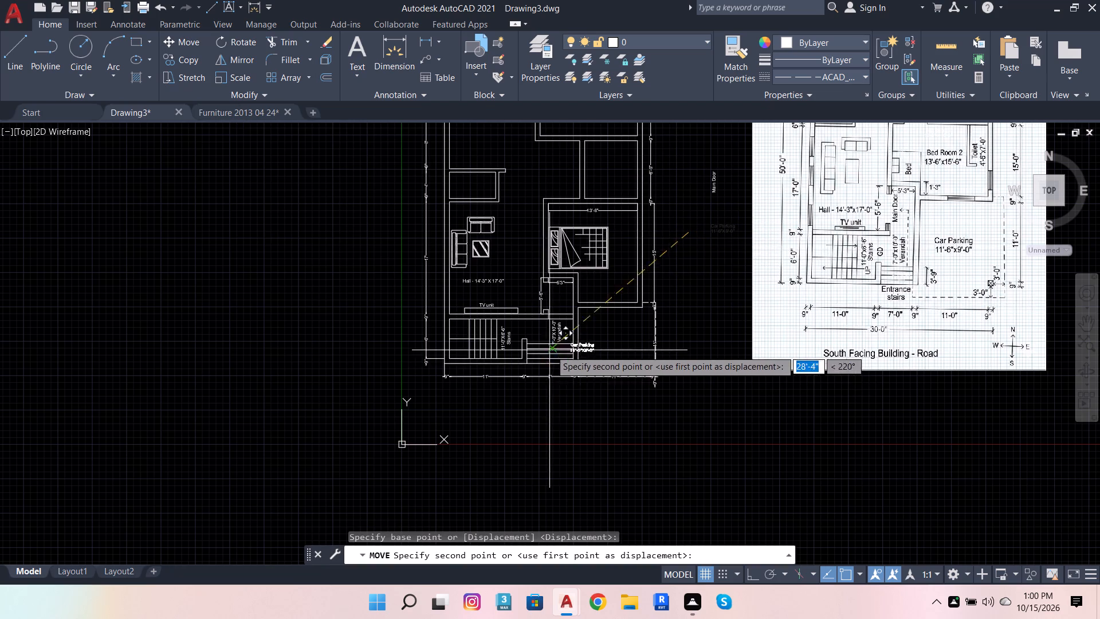
scroll(570, 344, up, 4)
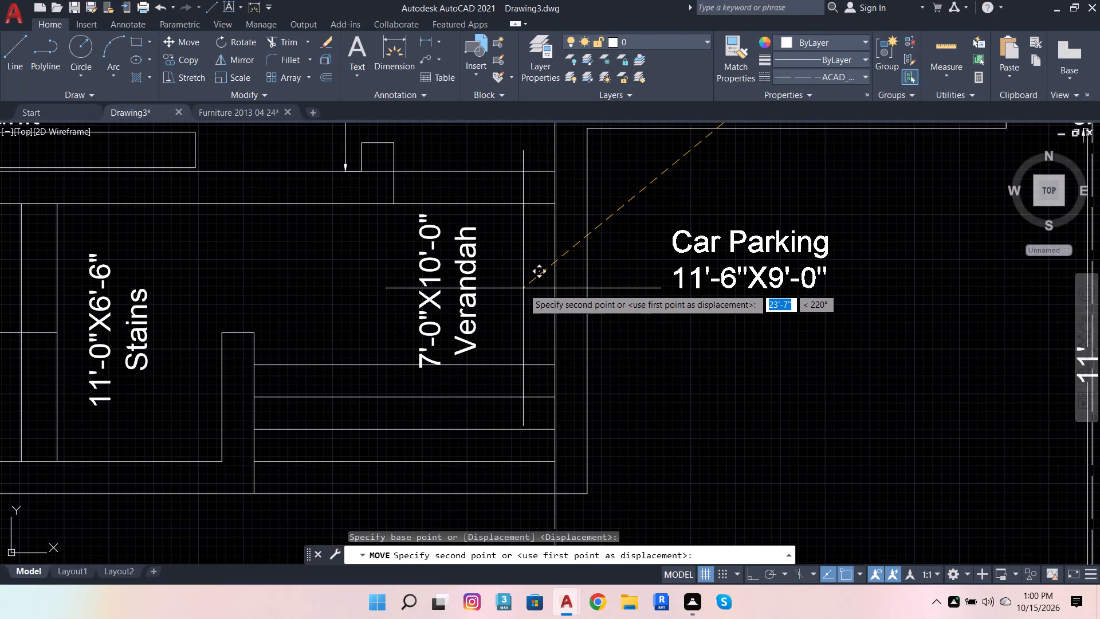
click(523, 288)
Move the vertical "Main Door" label into the door opening beside the 5'-6" dimension, between the Hall and the verandah.
scroll(538, 375, down, 3)
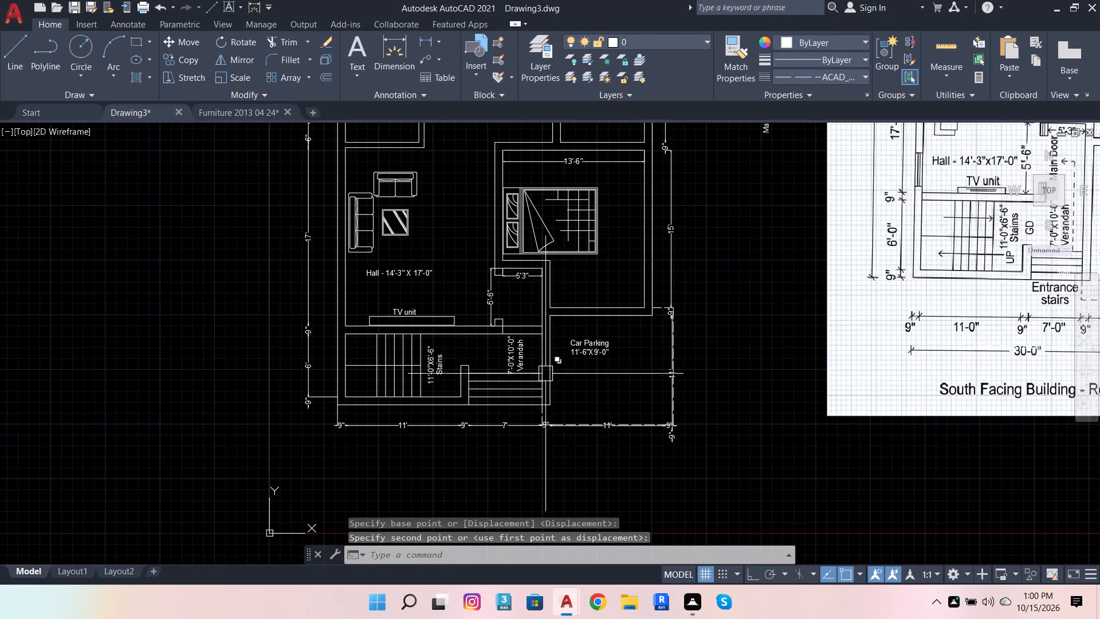
scroll(693, 312, down, 1)
scroll(750, 169, up, 3)
click(721, 206)
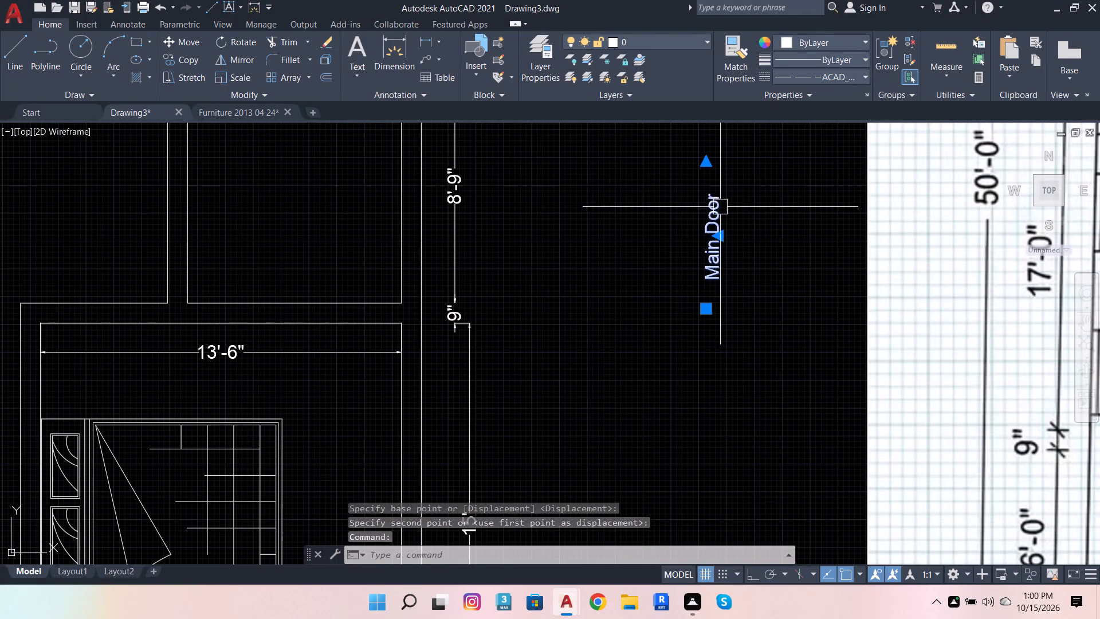
click(185, 42)
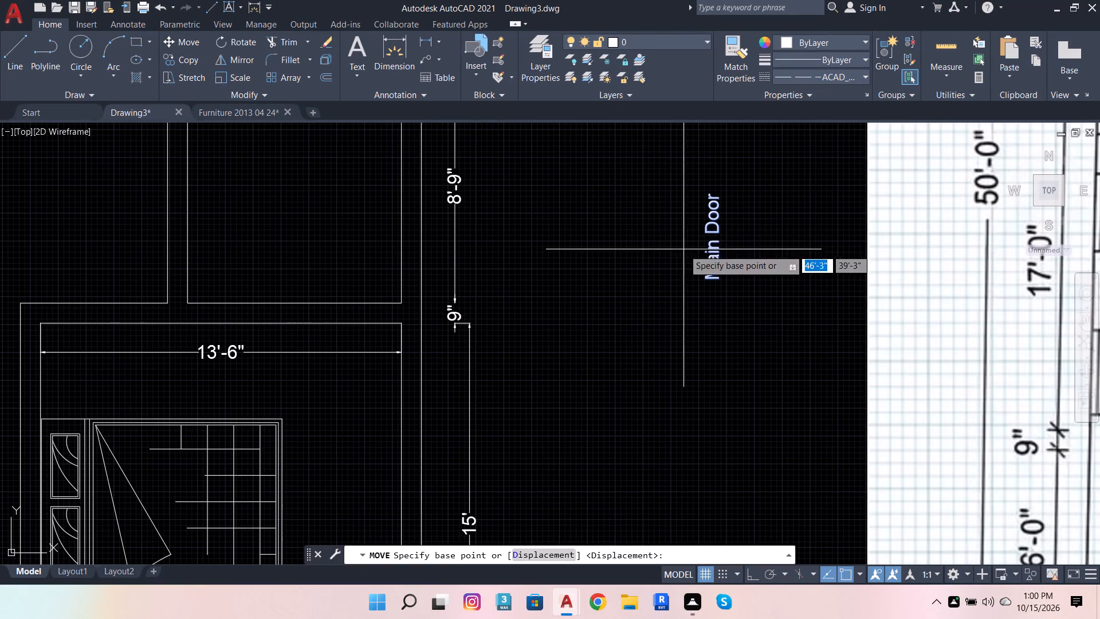
scroll(717, 226, up, 4)
click(694, 269)
scroll(843, 263, down, 5)
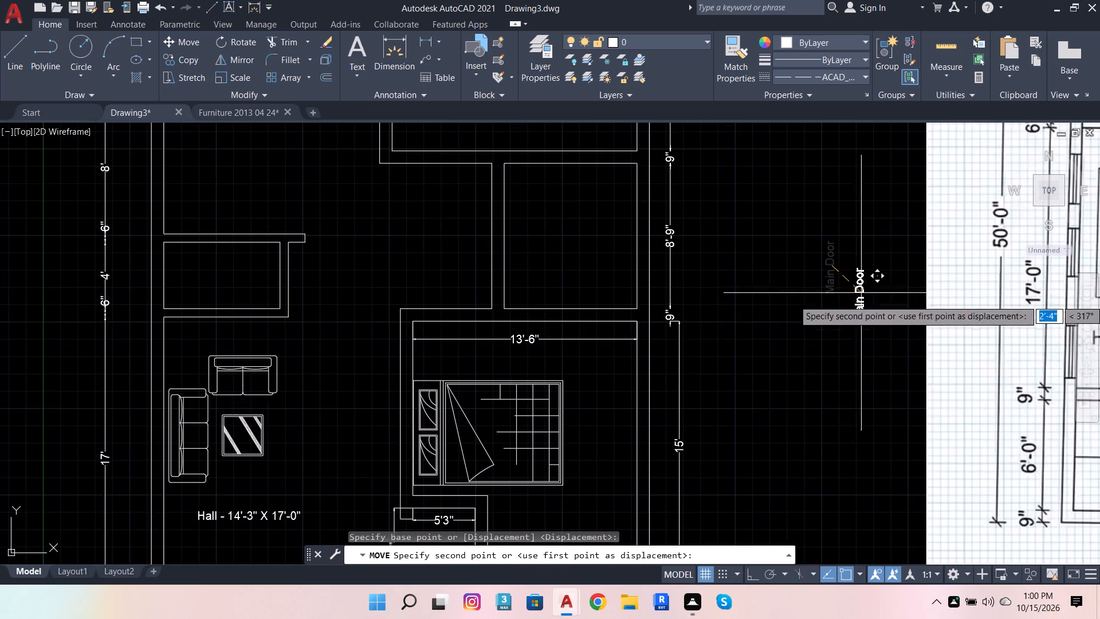
scroll(765, 342, down, 3)
scroll(679, 388, up, 5)
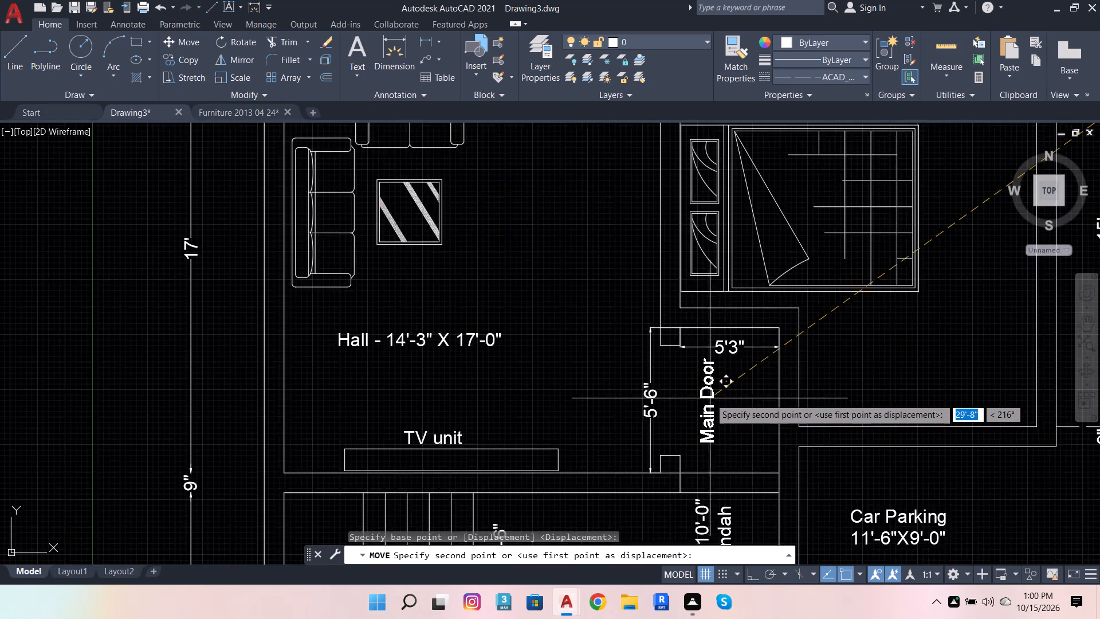
click(658, 397)
Move the "South Facing Building - Road" label from the reference image to below the plan's bottom dimension line.
scroll(684, 388, down, 3)
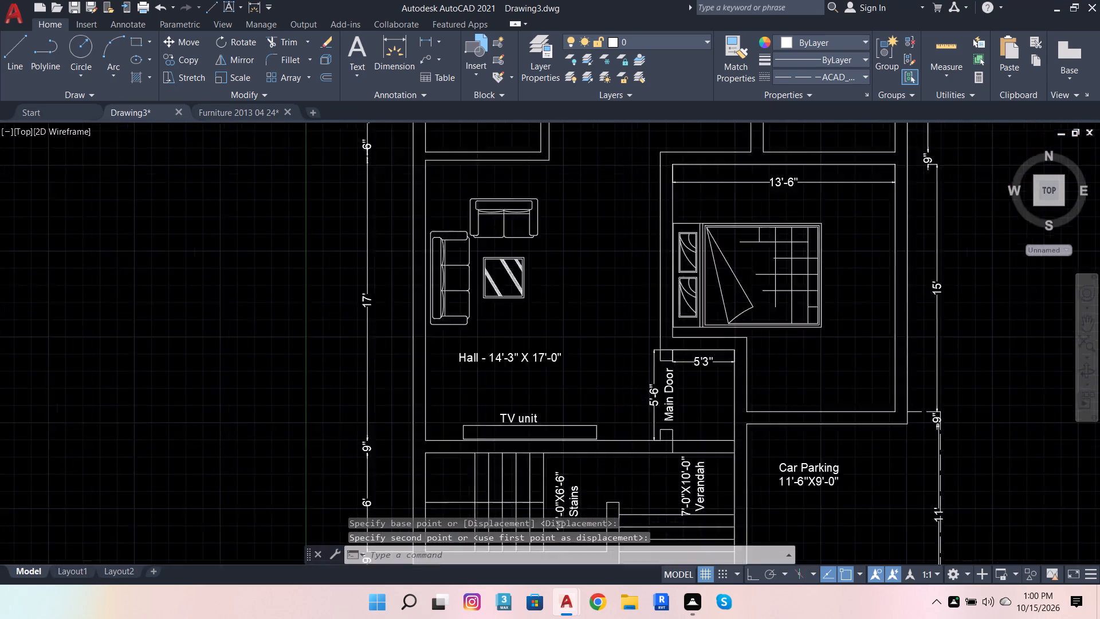
scroll(653, 402, down, 1)
scroll(599, 415, down, 1)
scroll(913, 397, up, 2)
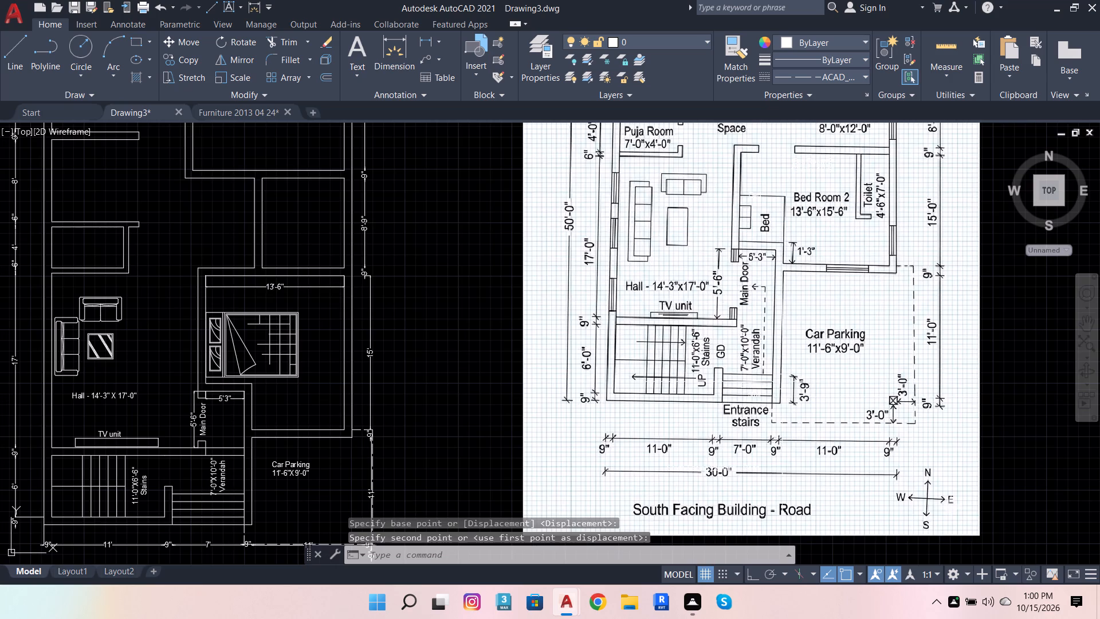
scroll(779, 382, down, 1)
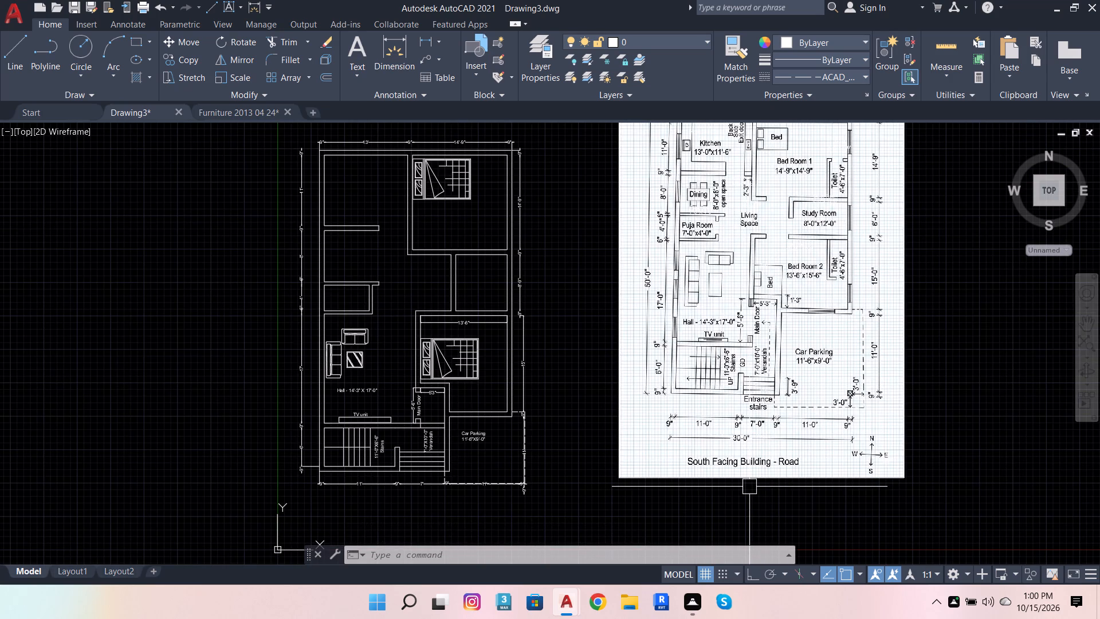
click(673, 420)
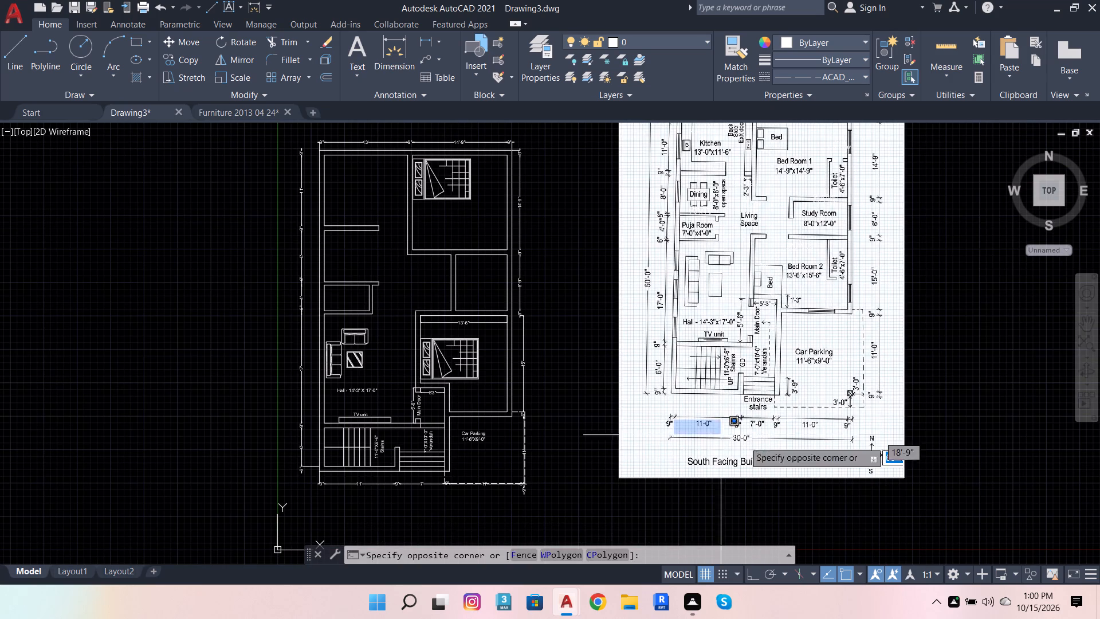
click(872, 470)
scroll(744, 428, up, 1)
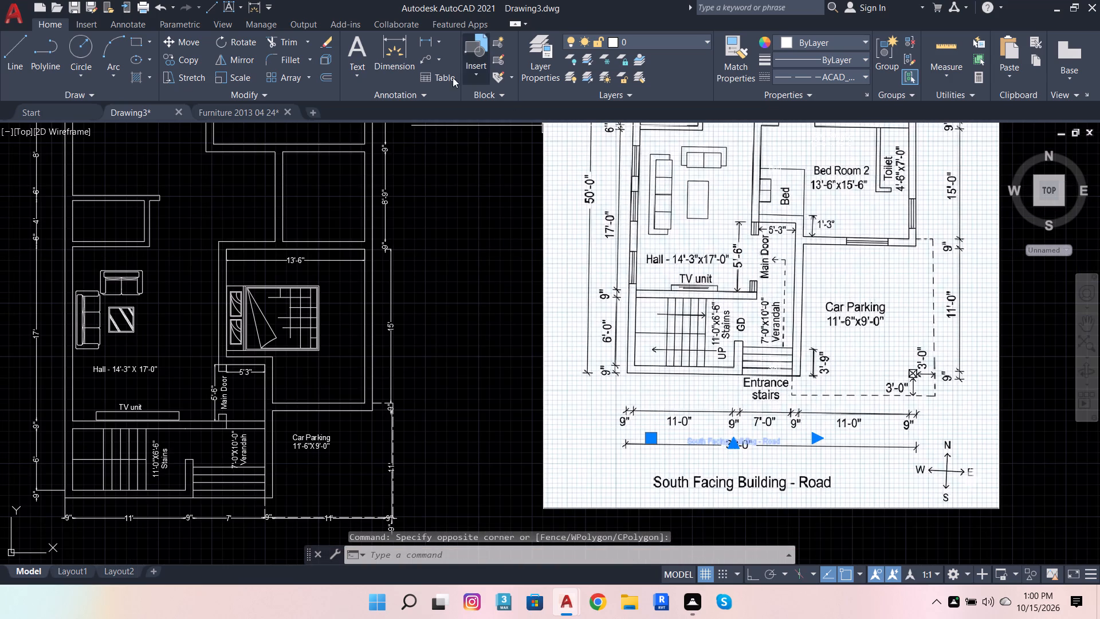
click(170, 39)
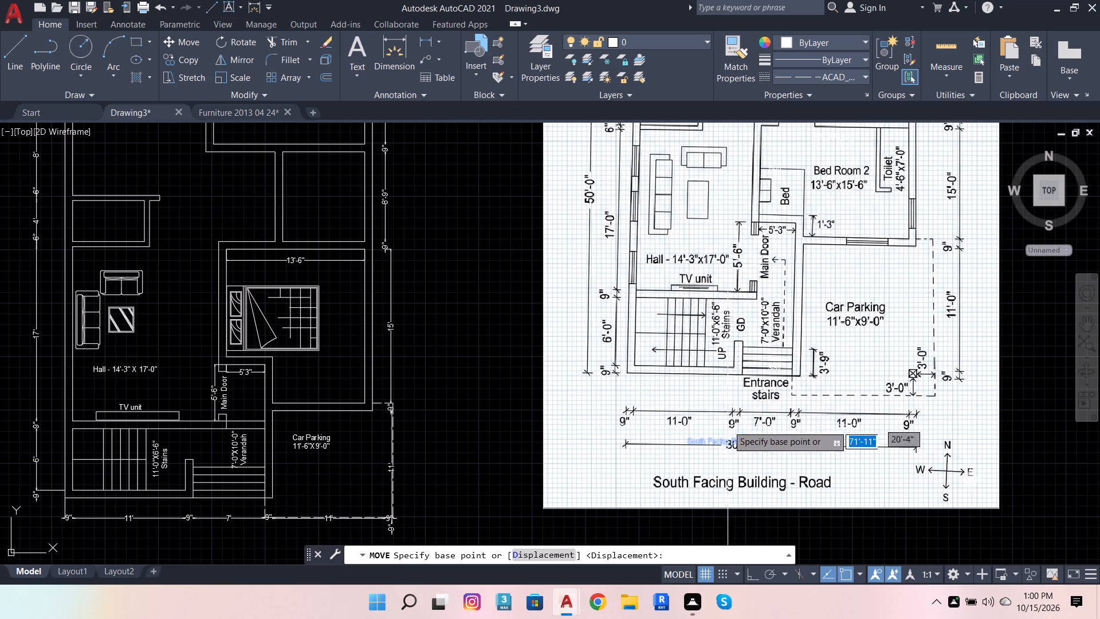
click(716, 440)
scroll(900, 410, down, 3)
scroll(720, 436, up, 3)
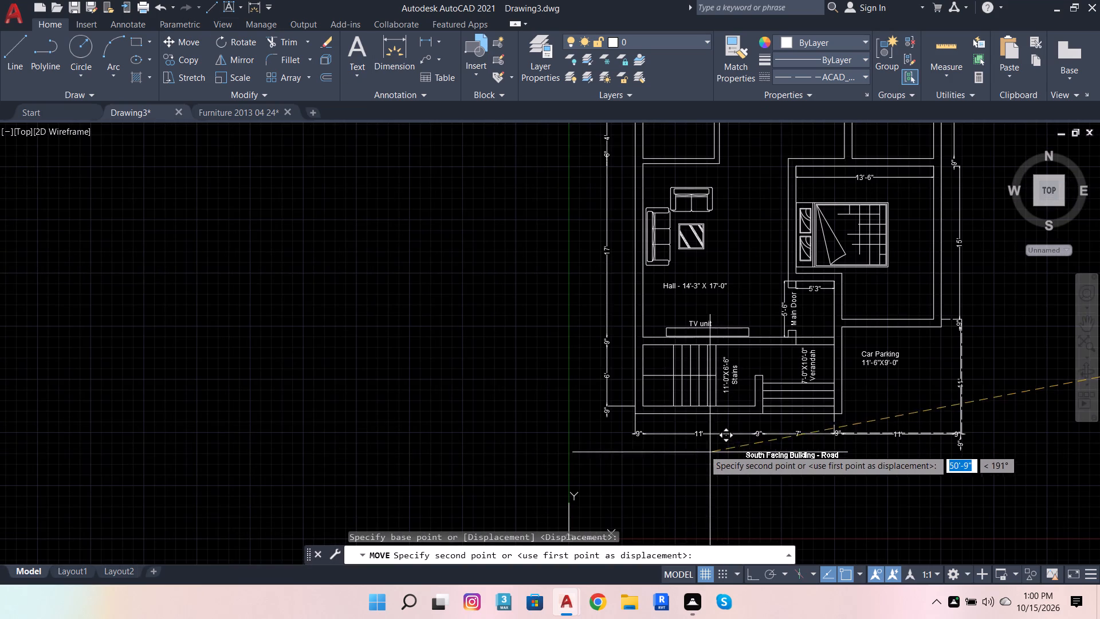
scroll(691, 445, up, 2)
click(687, 447)
scroll(605, 401, down, 3)
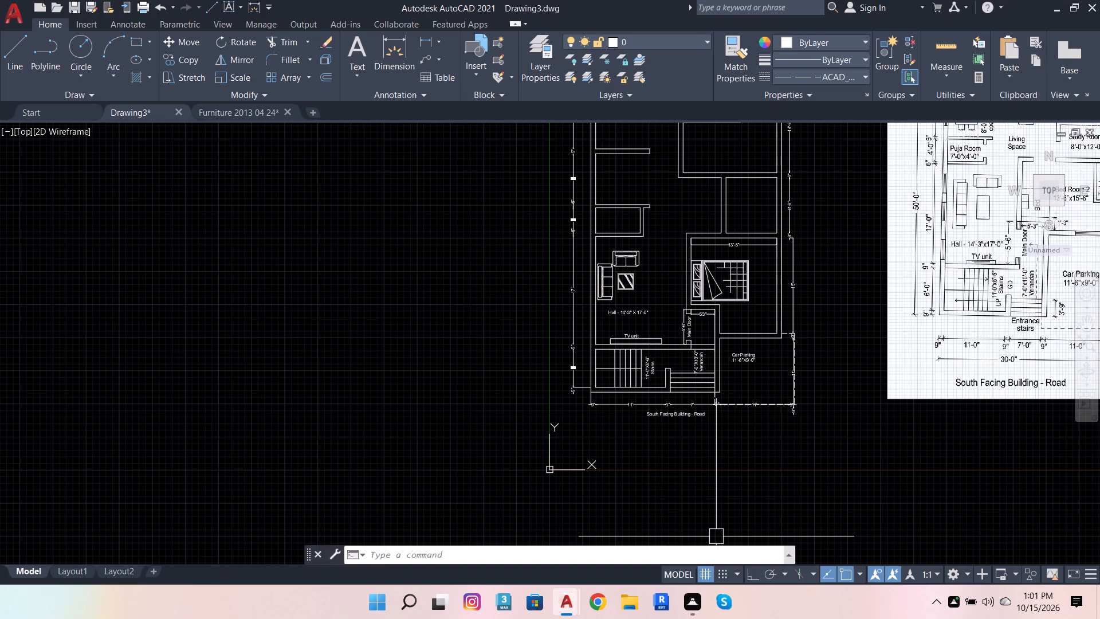
Draw a short horizontal line eastward from the midpoint of the inner face of the small room's east wall, above the hall sofas.
scroll(714, 408, down, 1)
scroll(655, 297, up, 2)
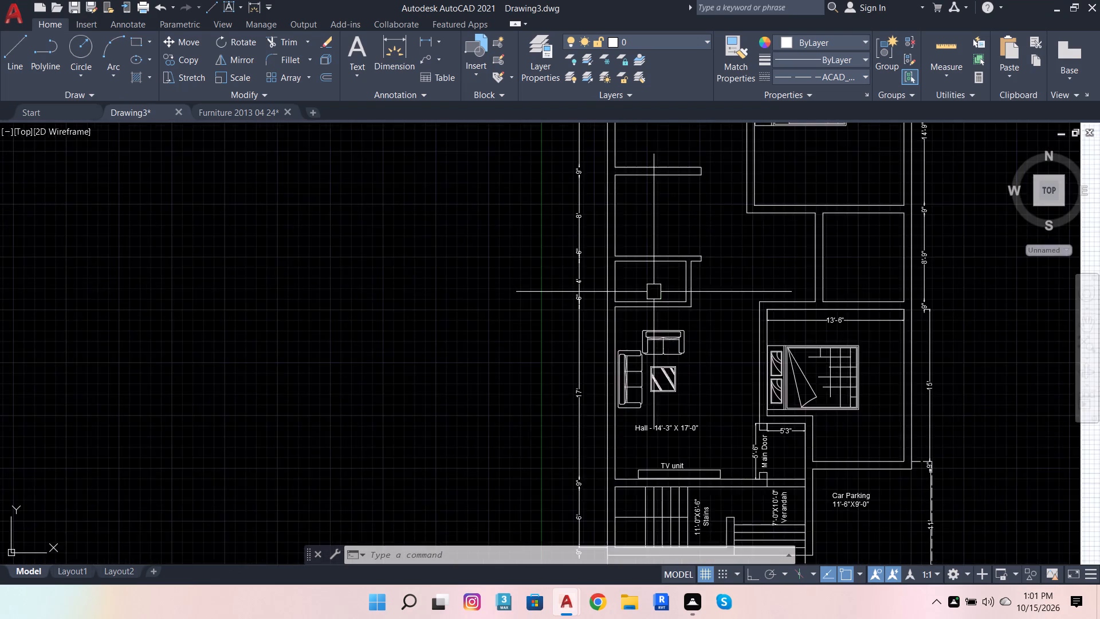
scroll(654, 292, up, 1)
scroll(654, 292, down, 3)
scroll(902, 207, up, 2)
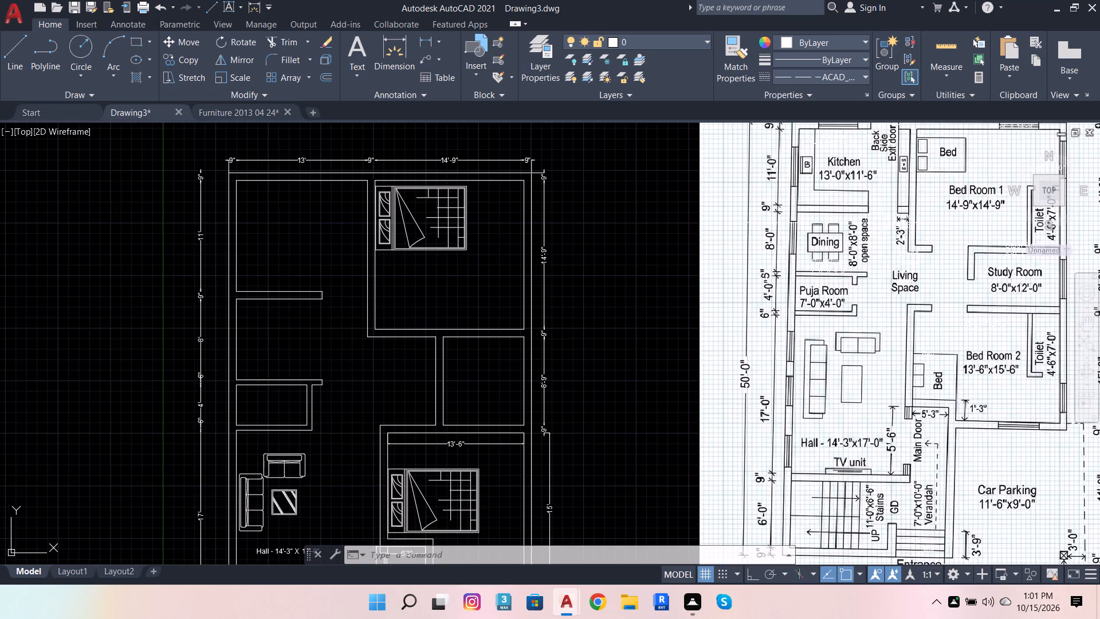
click(10, 53)
scroll(260, 407, up, 2)
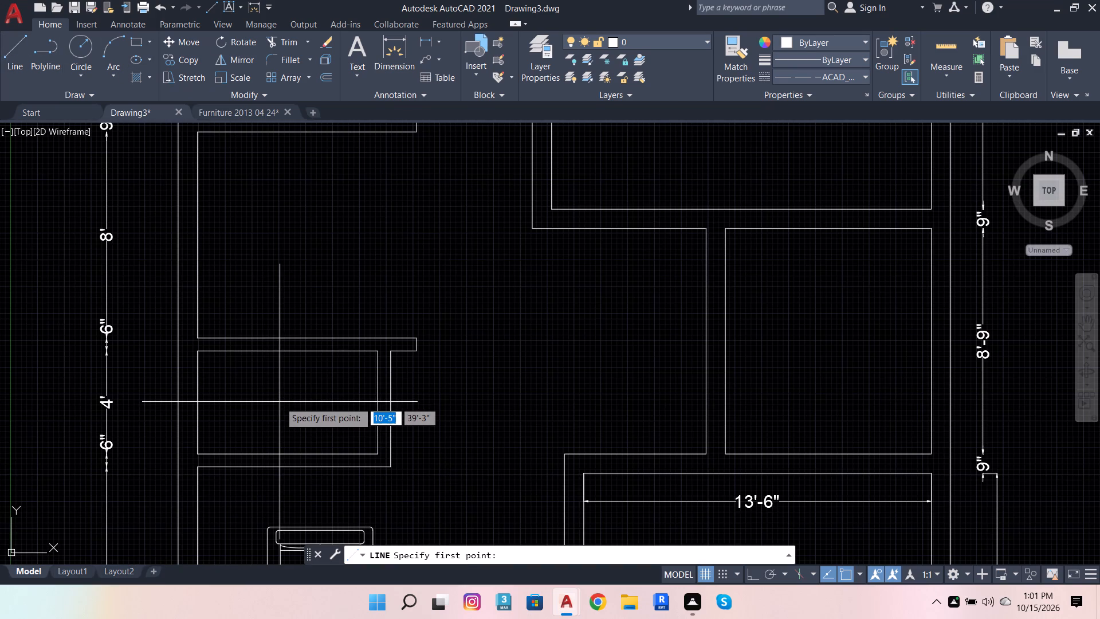
shift+right_click(280, 402)
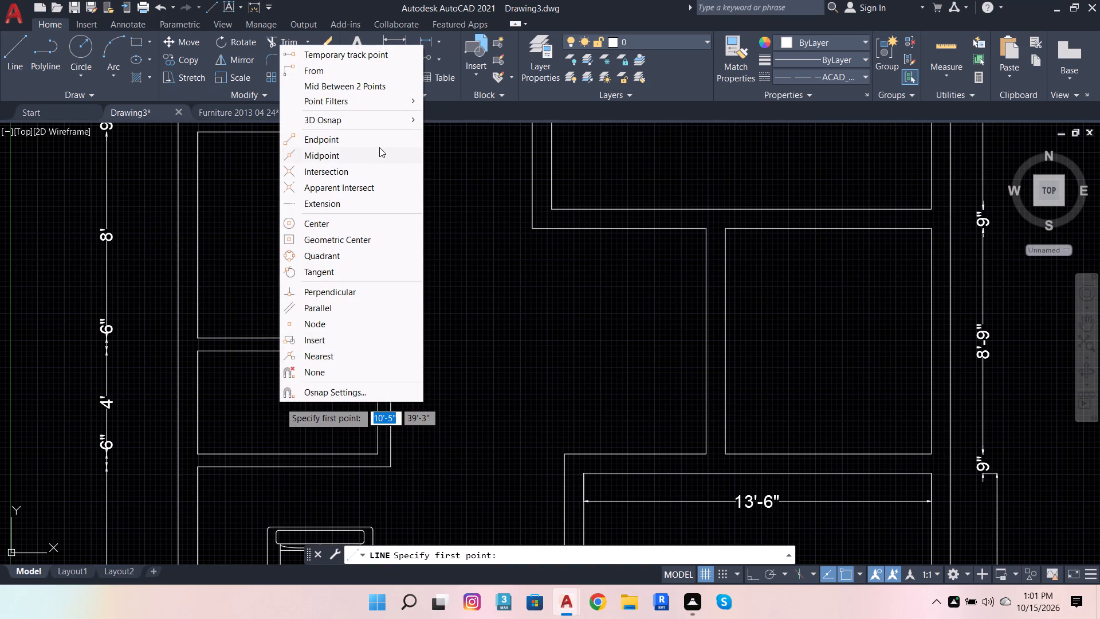
click(375, 150)
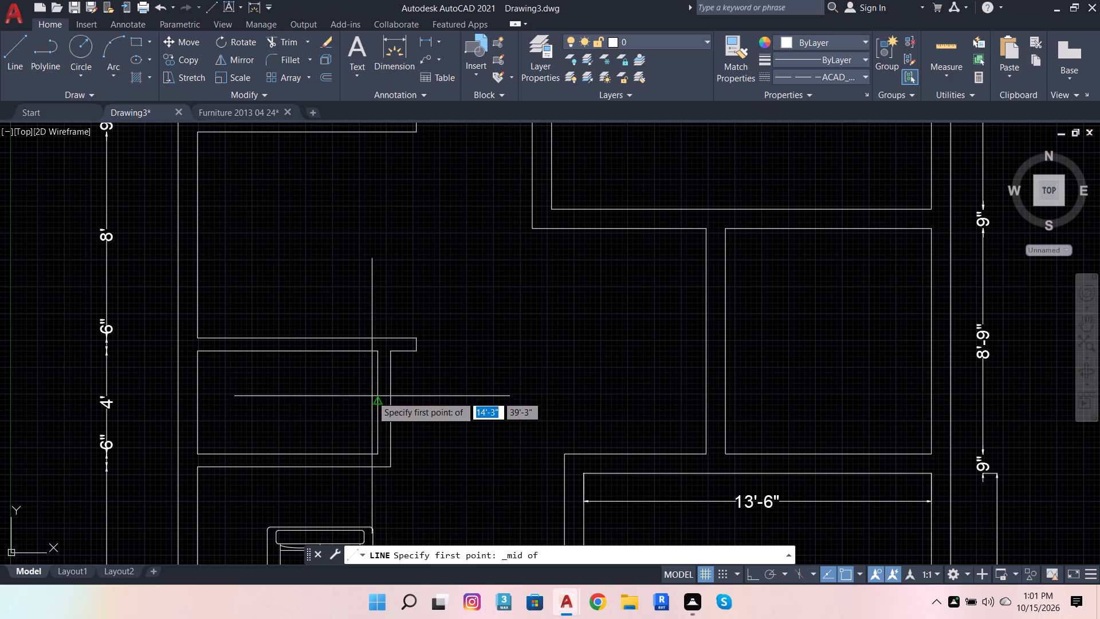
click(375, 402)
click(466, 402)
scroll(383, 381, up, 3)
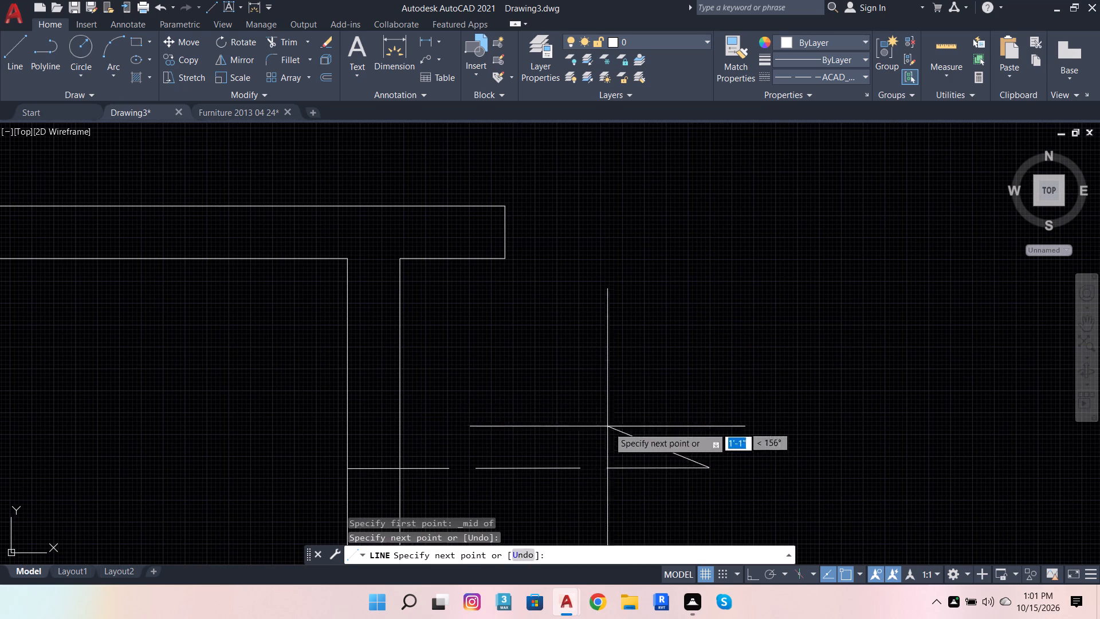
key(Escape)
Offset the short horizontal line 1'4" to both its north and south sides, with Ortho on.
click(593, 471)
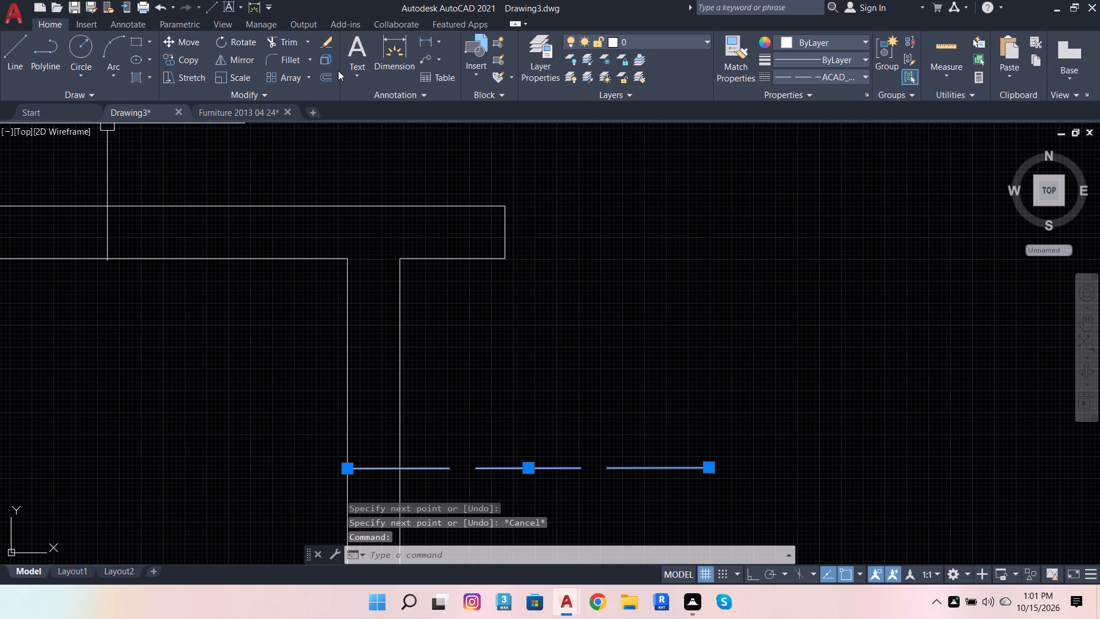
click(328, 74)
click(724, 468)
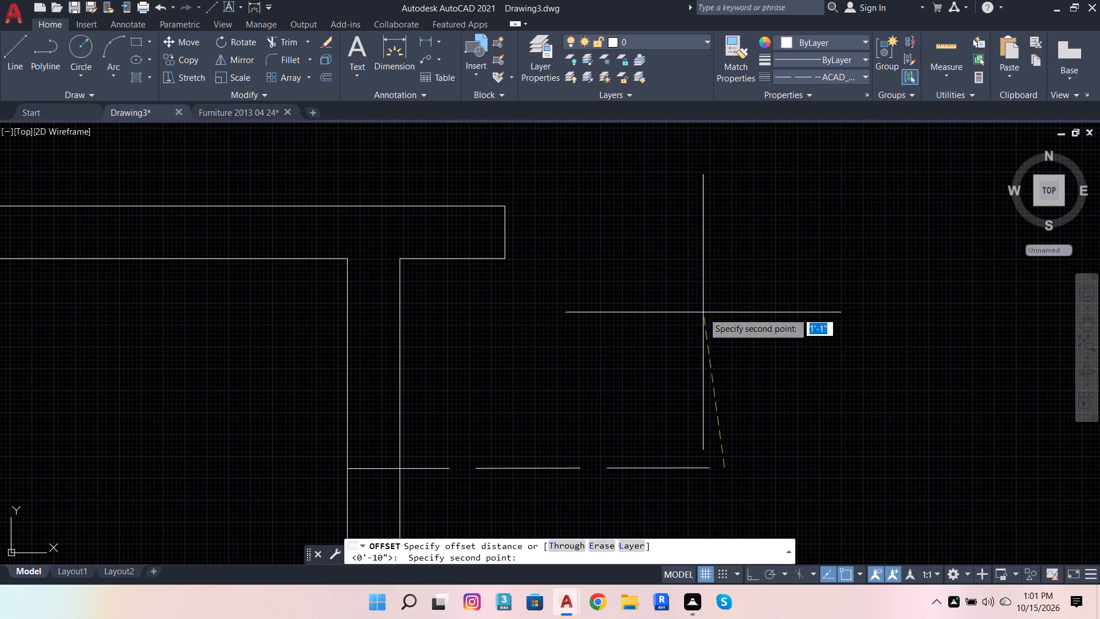
click(747, 577)
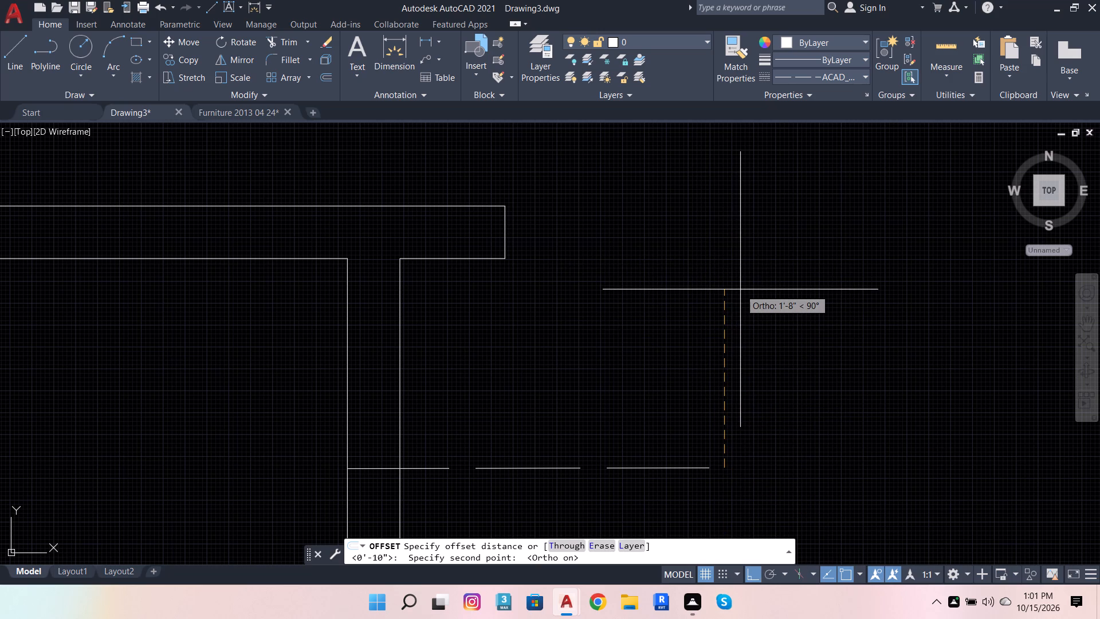
text(1')
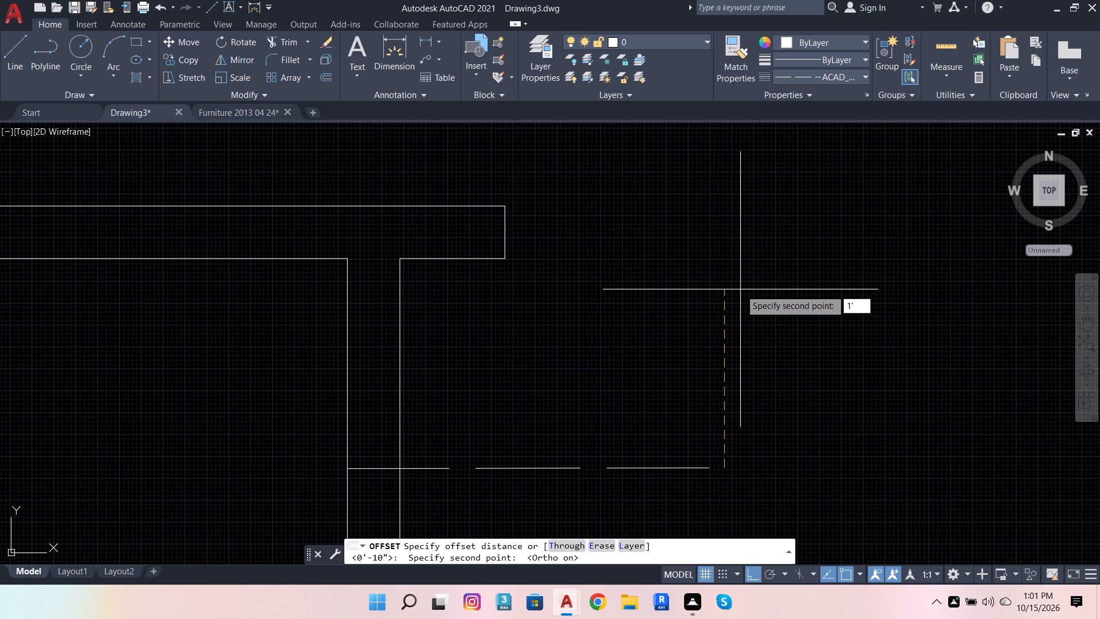
key(4)
key(Return)
click(740, 289)
scroll(740, 289, down, 3)
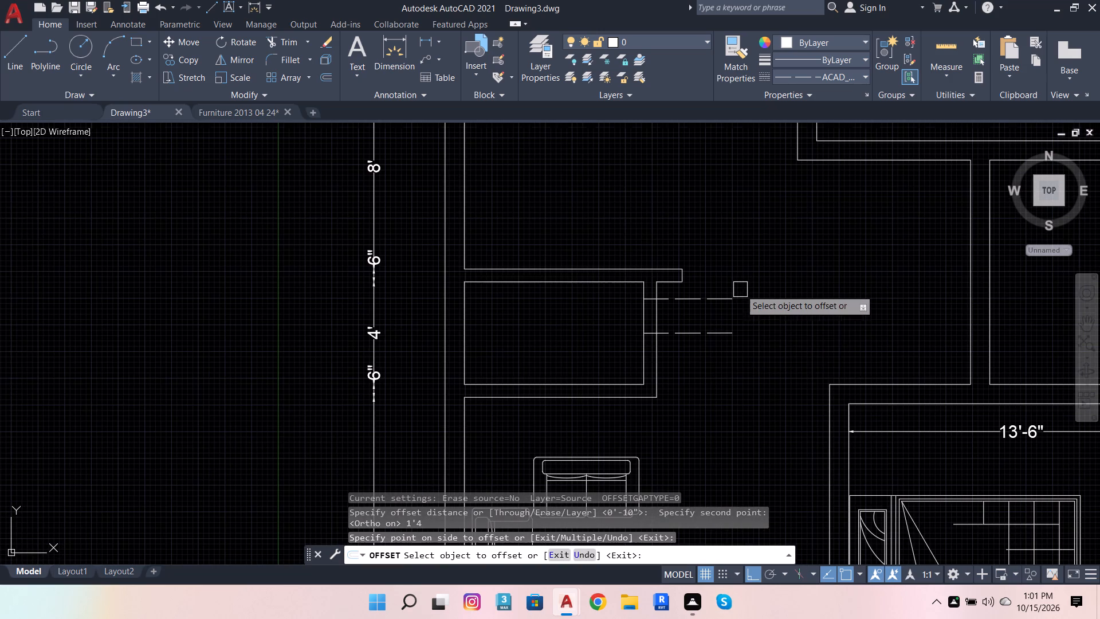
scroll(740, 289, down, 1)
click(709, 334)
click(709, 365)
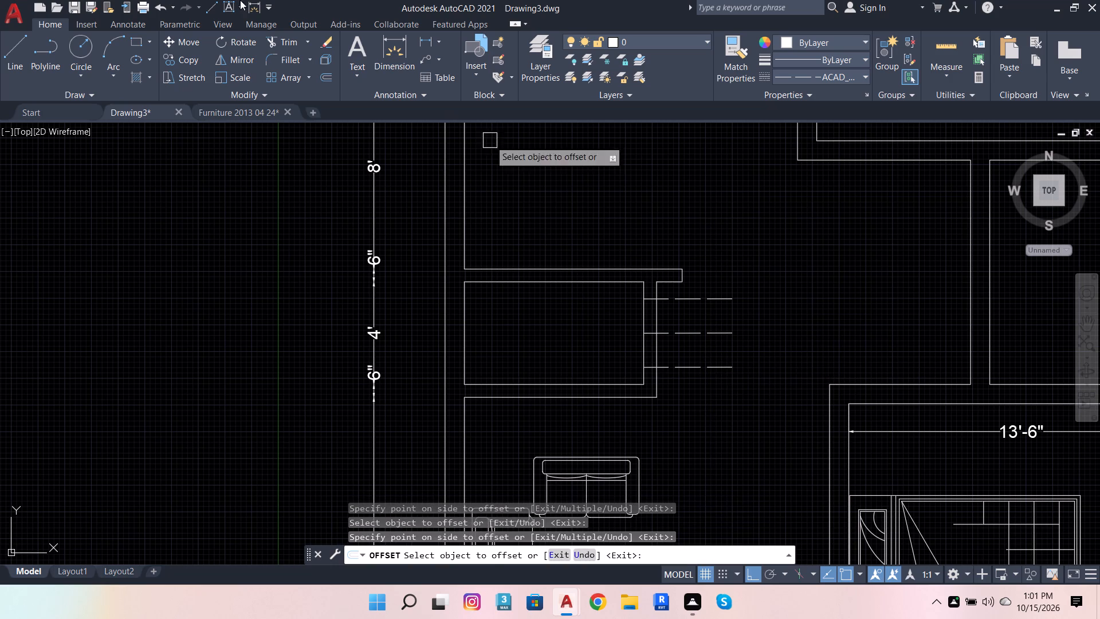
Trim the line ends, the middle line and the wall faces between the offsets to cut a door opening in the small room's east wall.
click(276, 48)
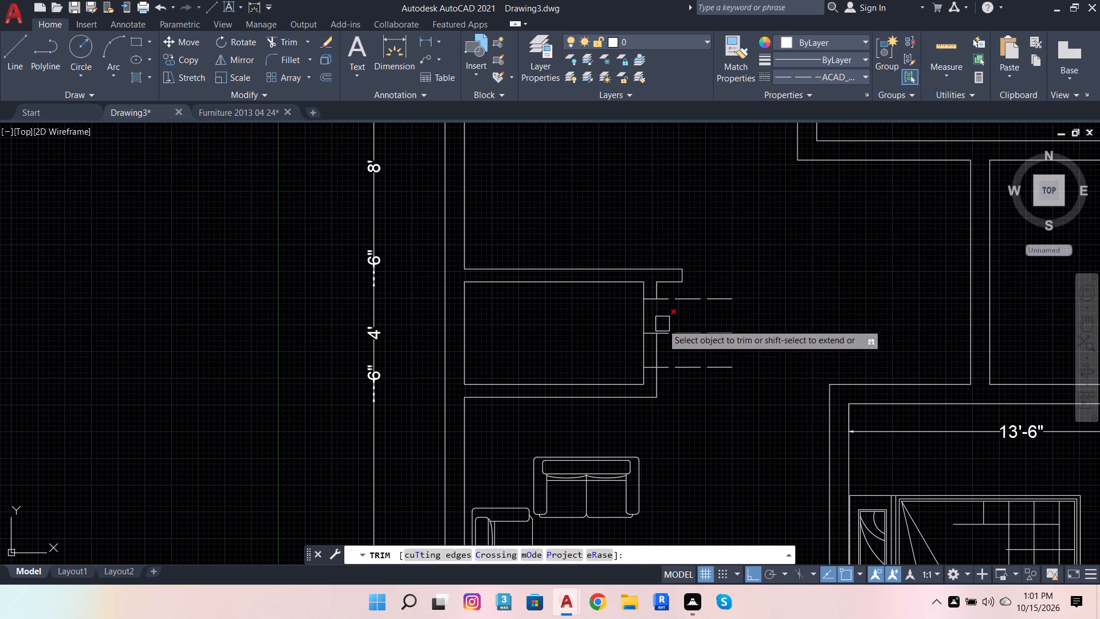
click(697, 333)
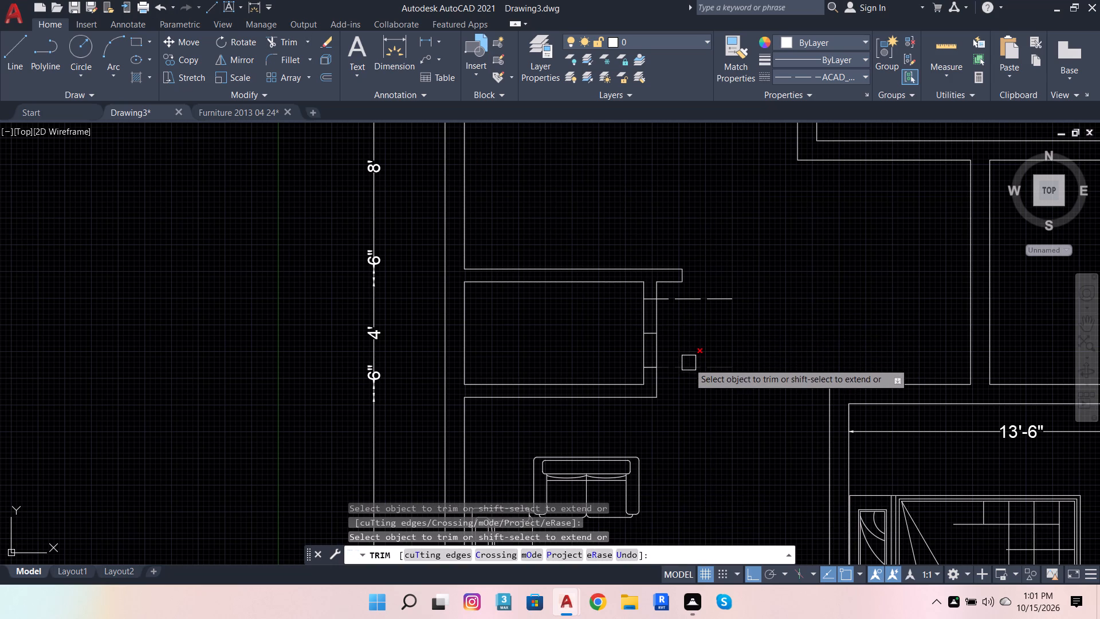
click(687, 364)
click(687, 301)
scroll(639, 338, up, 3)
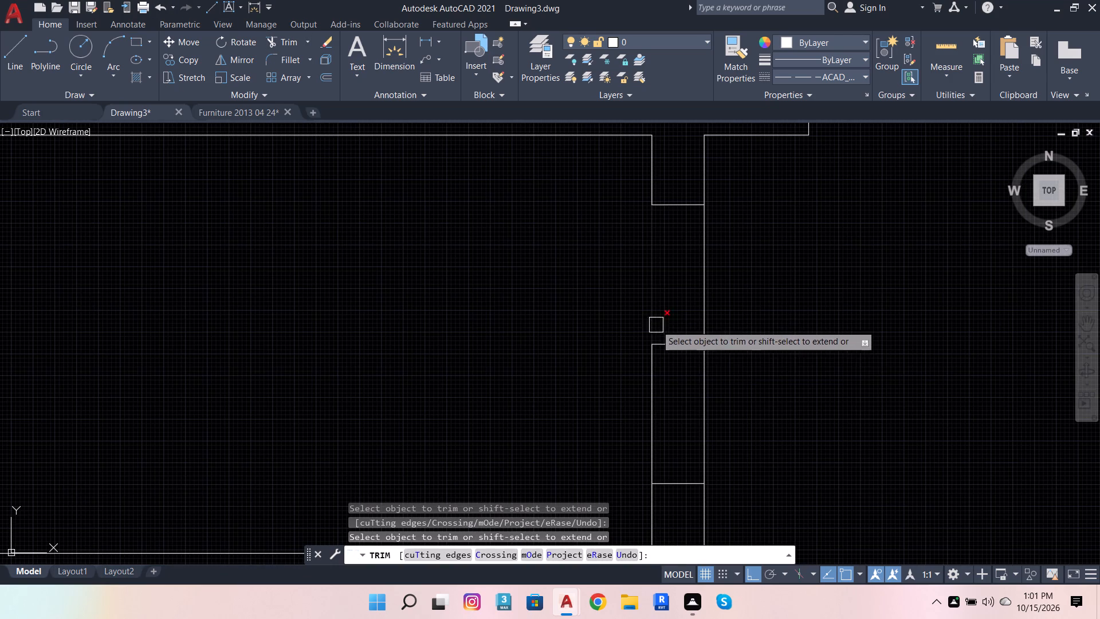
click(669, 344)
click(598, 333)
click(756, 330)
scroll(739, 327, down, 1)
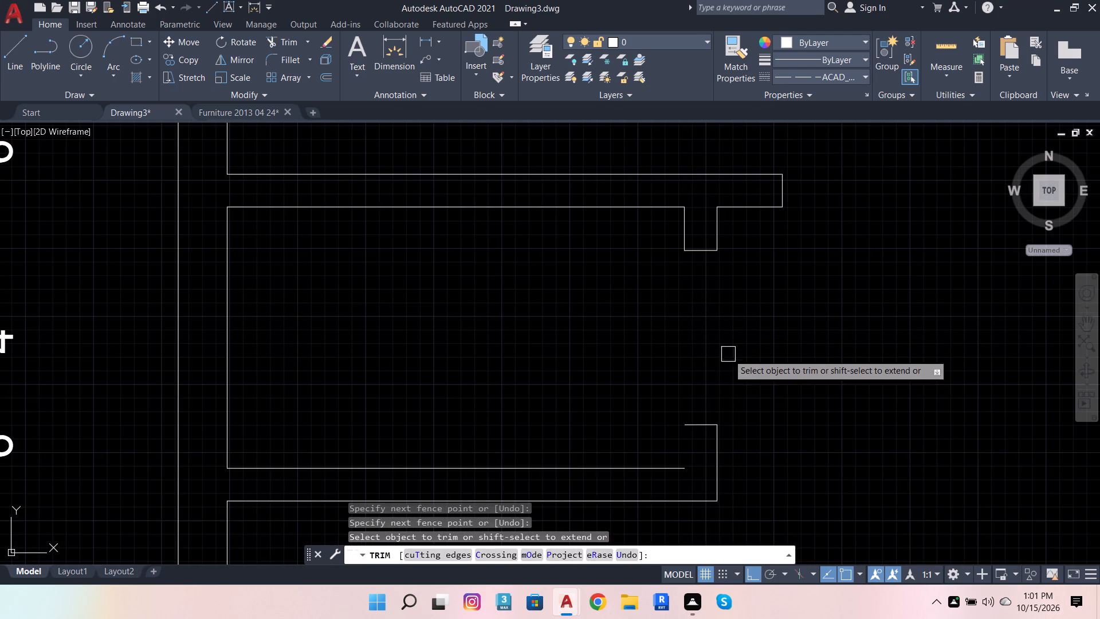
shift+click(687, 232)
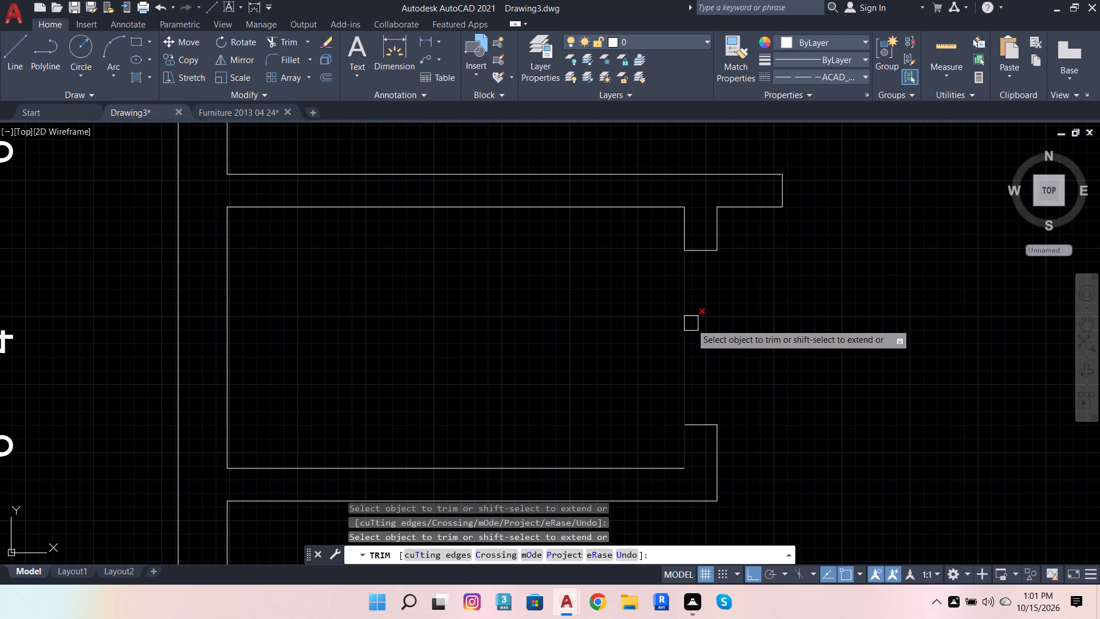
click(686, 317)
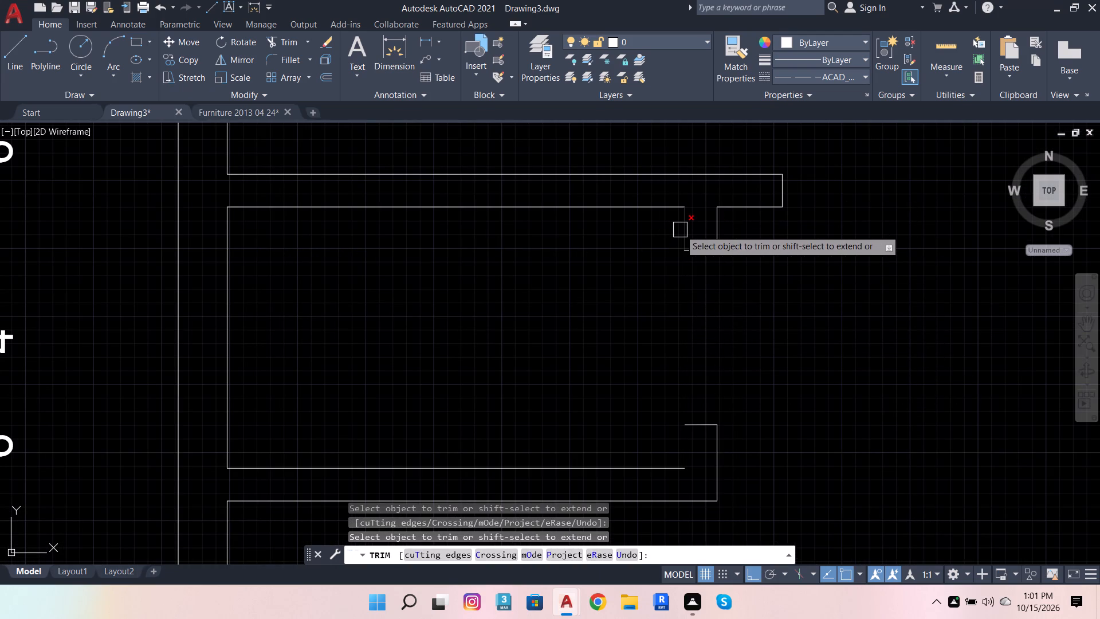
shift+click(680, 230)
shift+scroll(705, 424, up, 2)
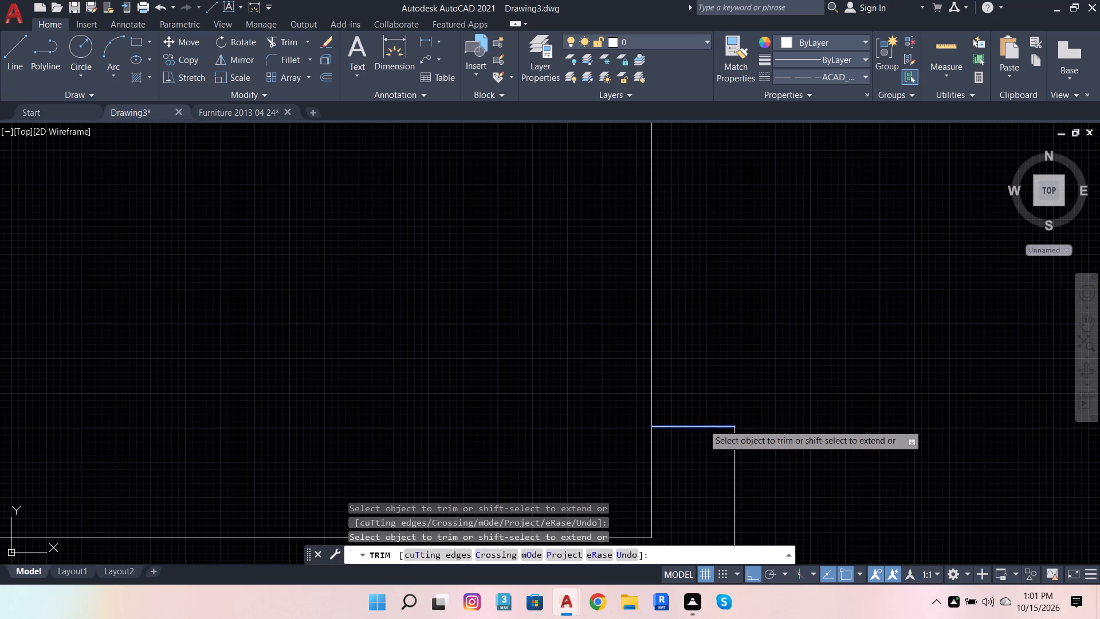
shift+click(703, 424)
shift+click(675, 425)
shift+scroll(768, 408, down, 2)
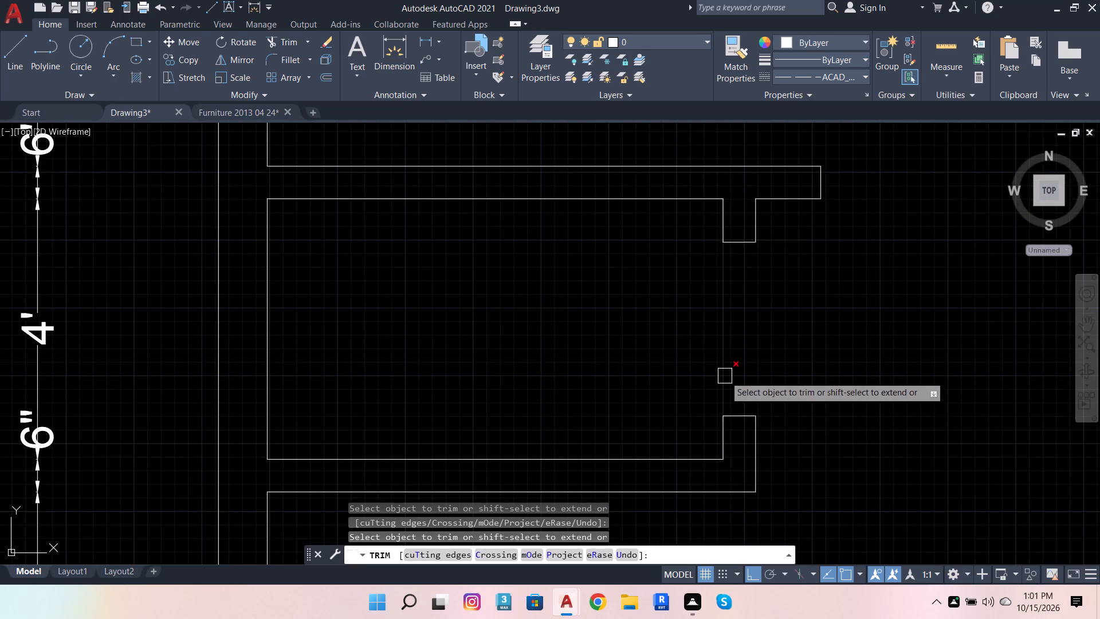
click(724, 375)
scroll(753, 358, down, 2)
key(Escape)
key(Escape)
key(Escape)
key(Escape)
key(Escape)
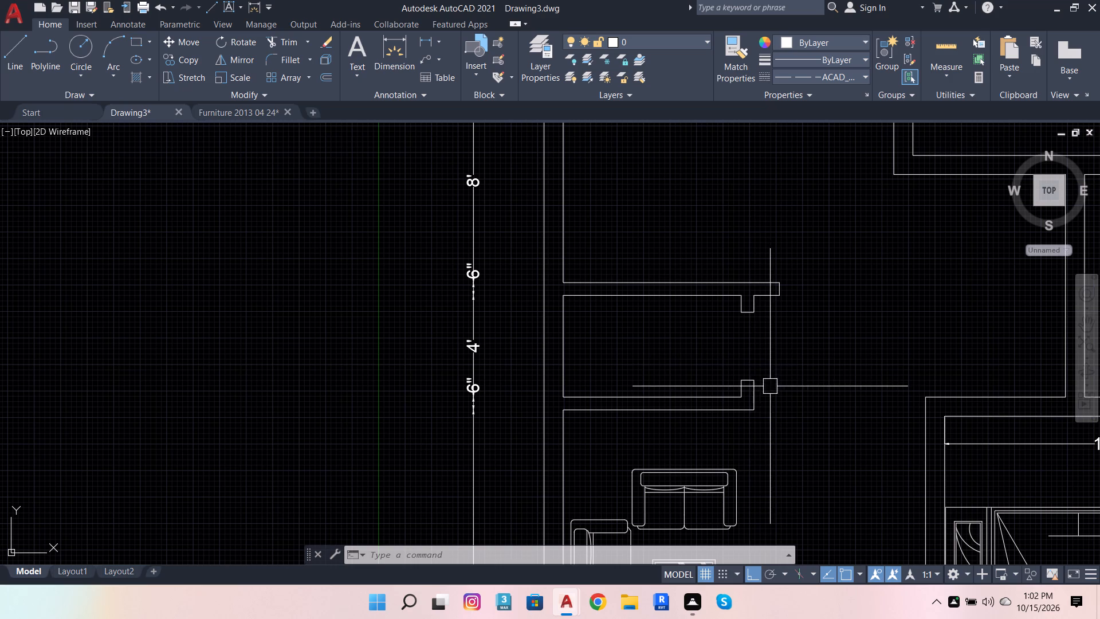
With Ortho off, move the "Puja Room 7'-0" X 4'-0"" label from the reference image into the small room with the new door opening.
scroll(732, 329, down, 2)
scroll(666, 328, down, 2)
scroll(879, 285, up, 1)
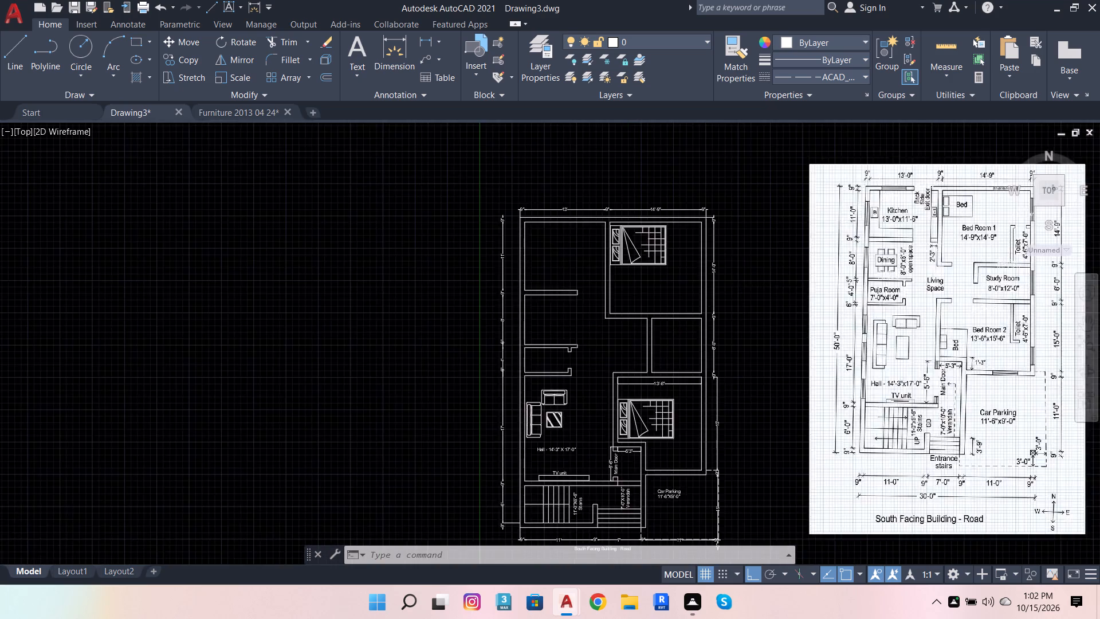
scroll(879, 285, up, 2)
click(839, 221)
click(988, 314)
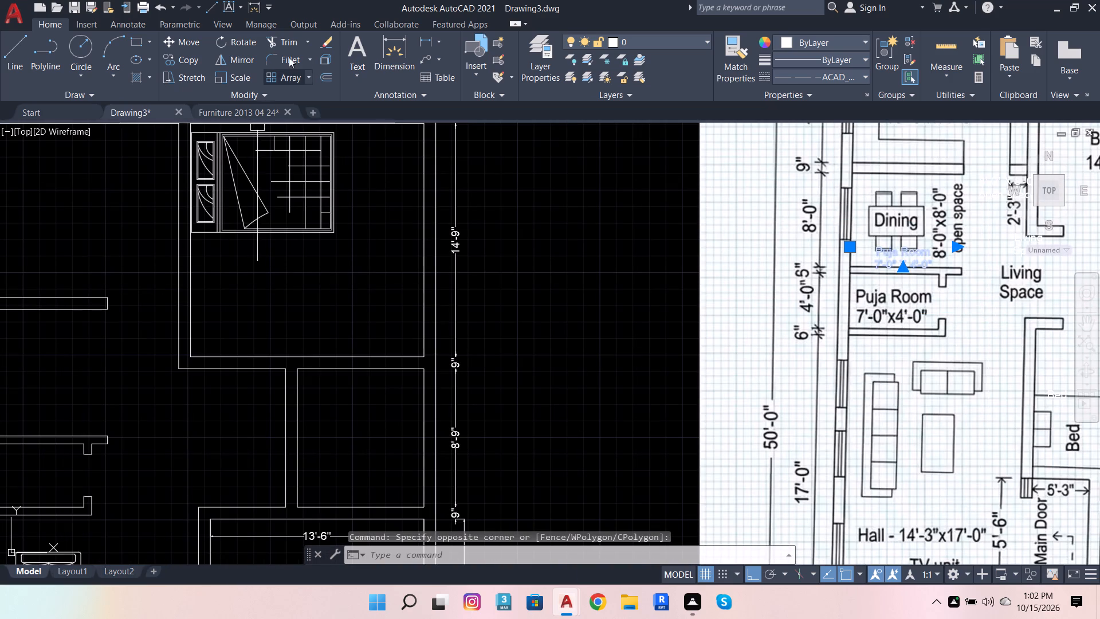
click(178, 41)
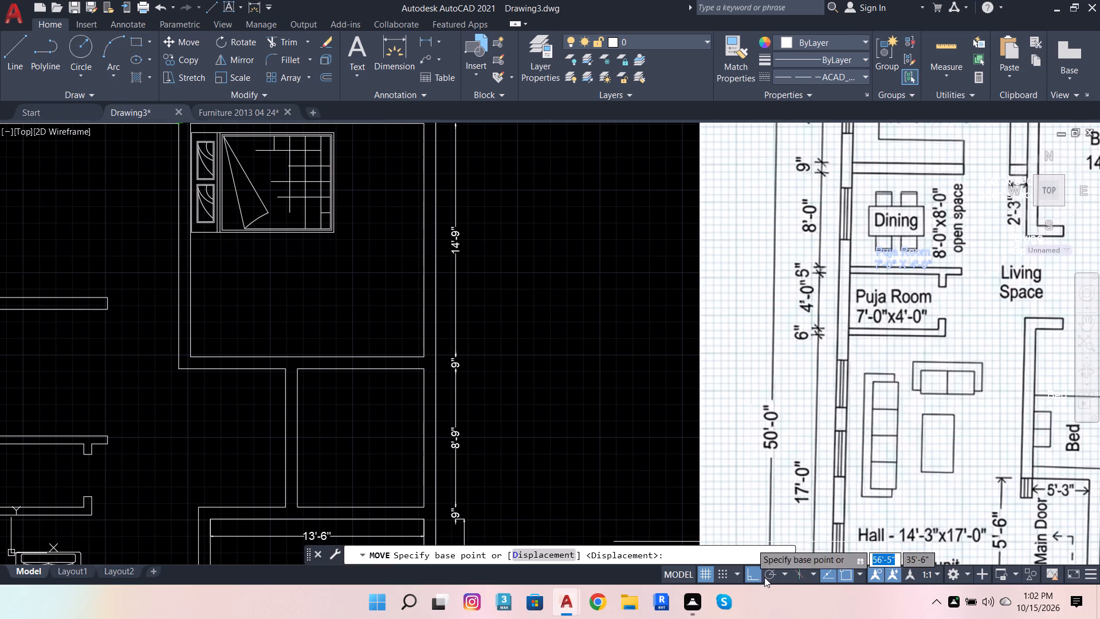
click(748, 569)
click(903, 244)
scroll(963, 303, down, 3)
scroll(729, 368, up, 3)
scroll(733, 322, up, 2)
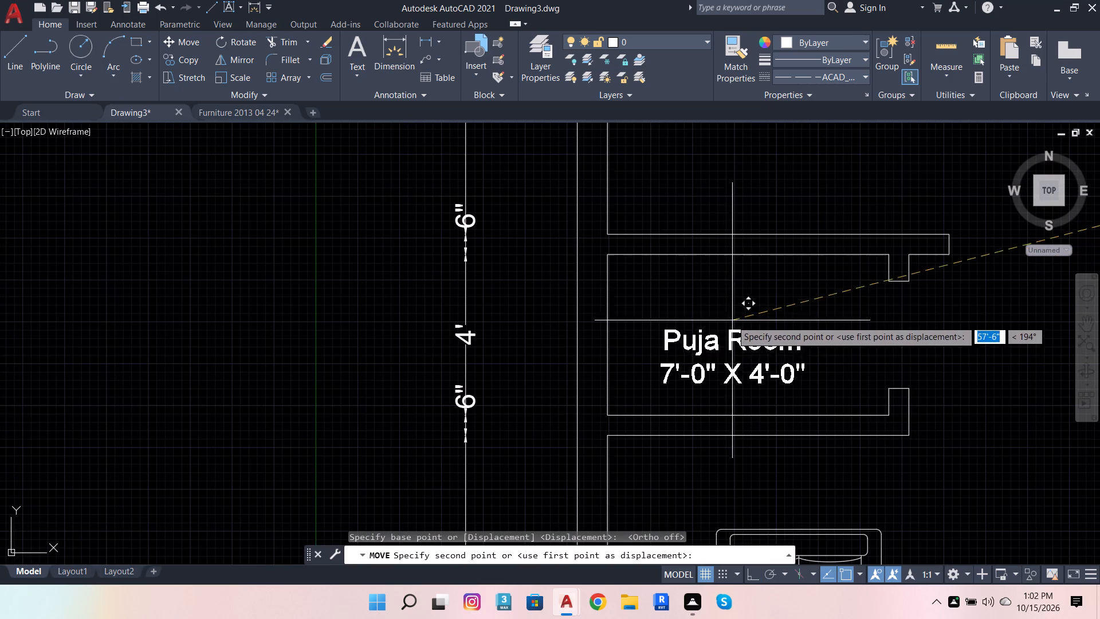
click(723, 308)
Move the "Kitchen 13'-0" x 11'-6"" label from the reference image into the kitchen at the plan's northwest corner.
scroll(675, 395, down, 4)
scroll(780, 352, down, 2)
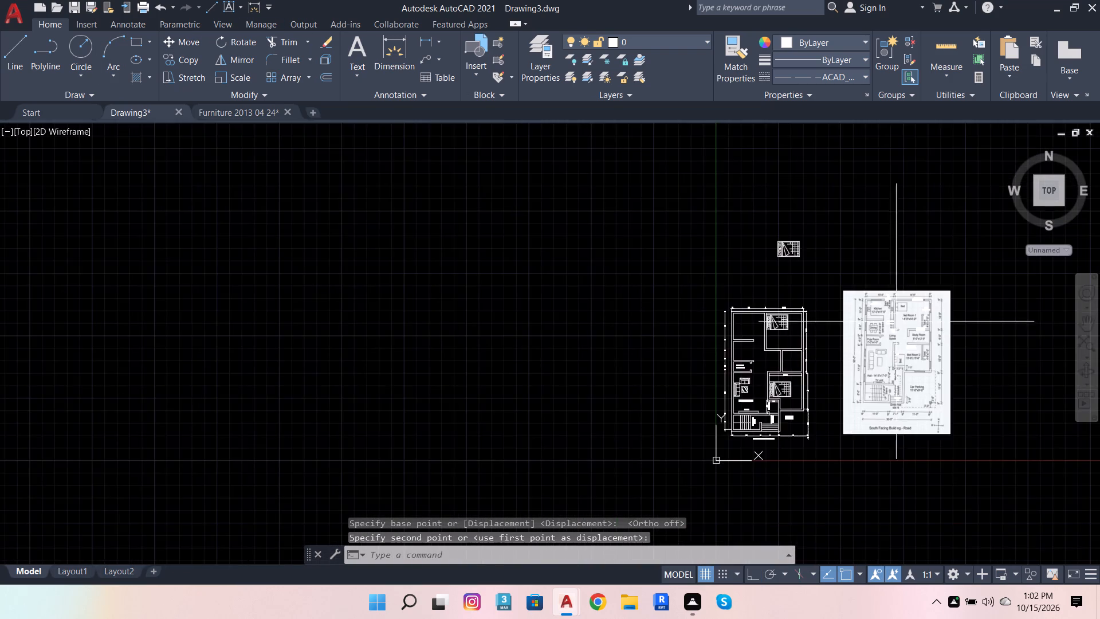
scroll(905, 319, up, 2)
scroll(835, 292, up, 2)
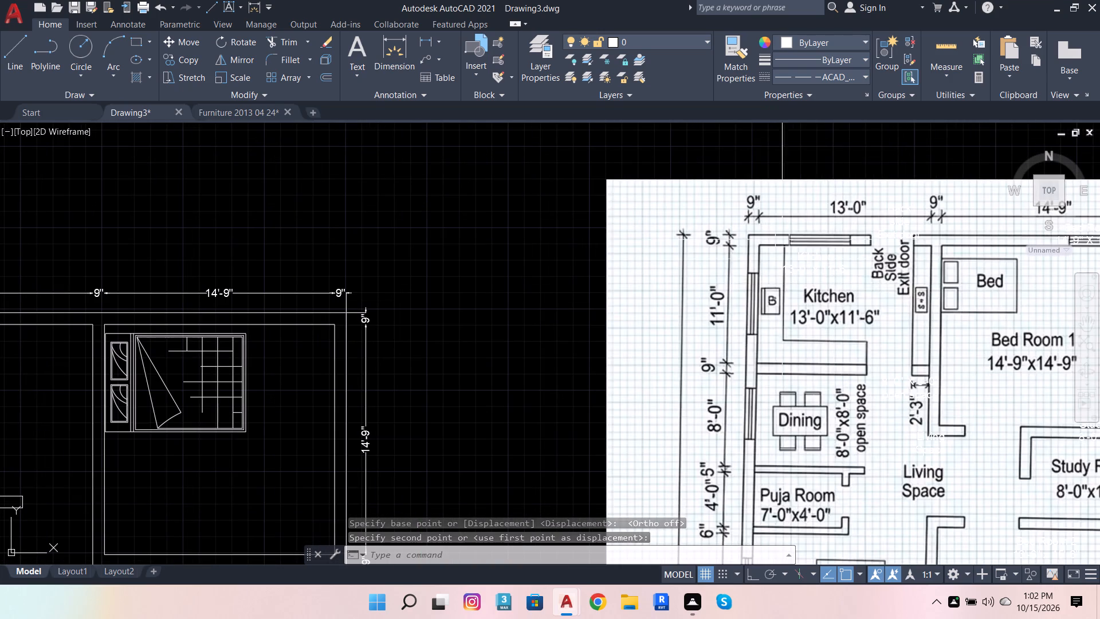
click(756, 211)
click(867, 314)
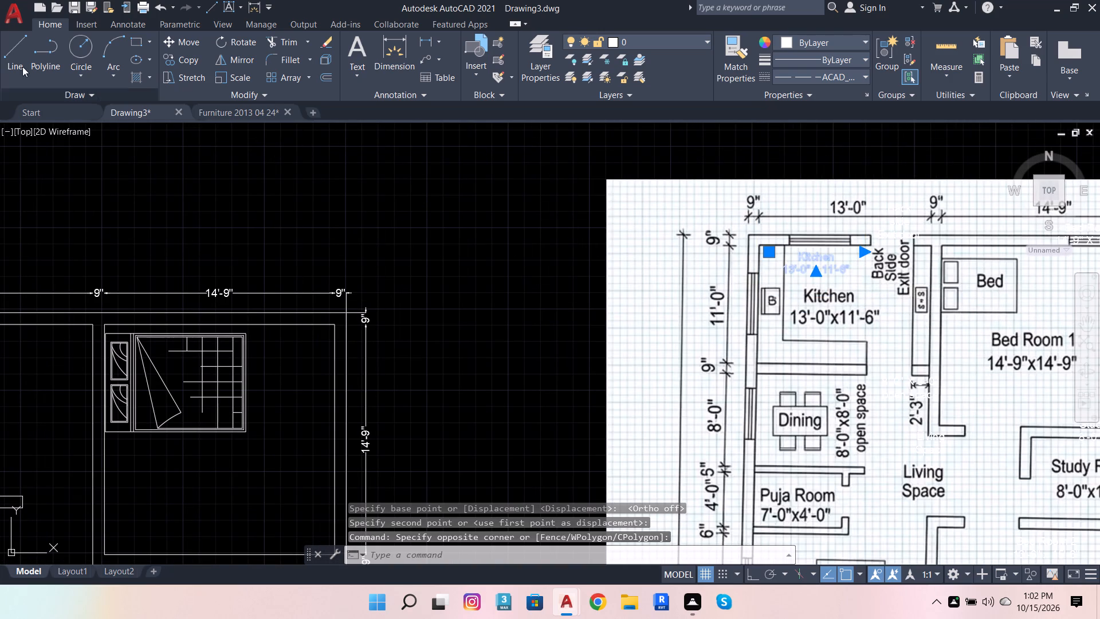
click(194, 43)
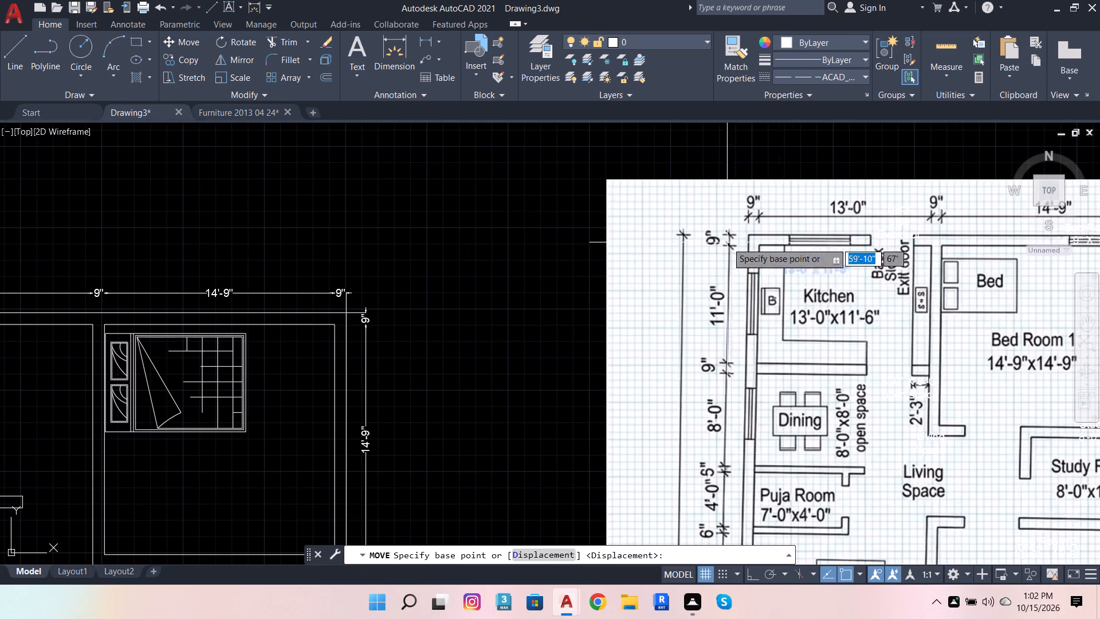
scroll(824, 263, up, 4)
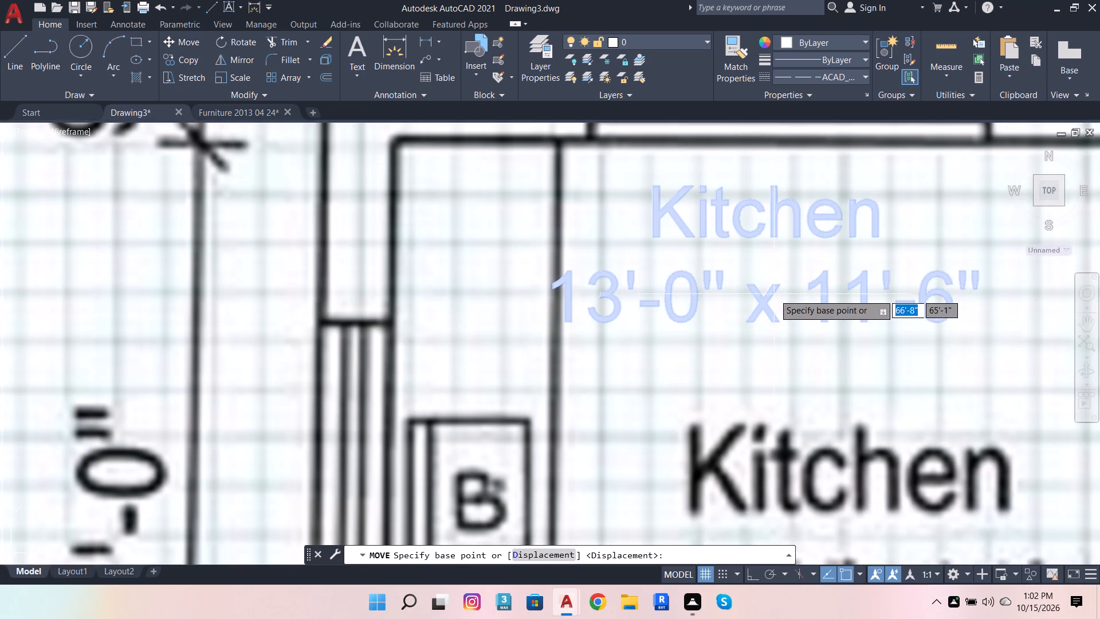
click(765, 300)
scroll(826, 276, down, 8)
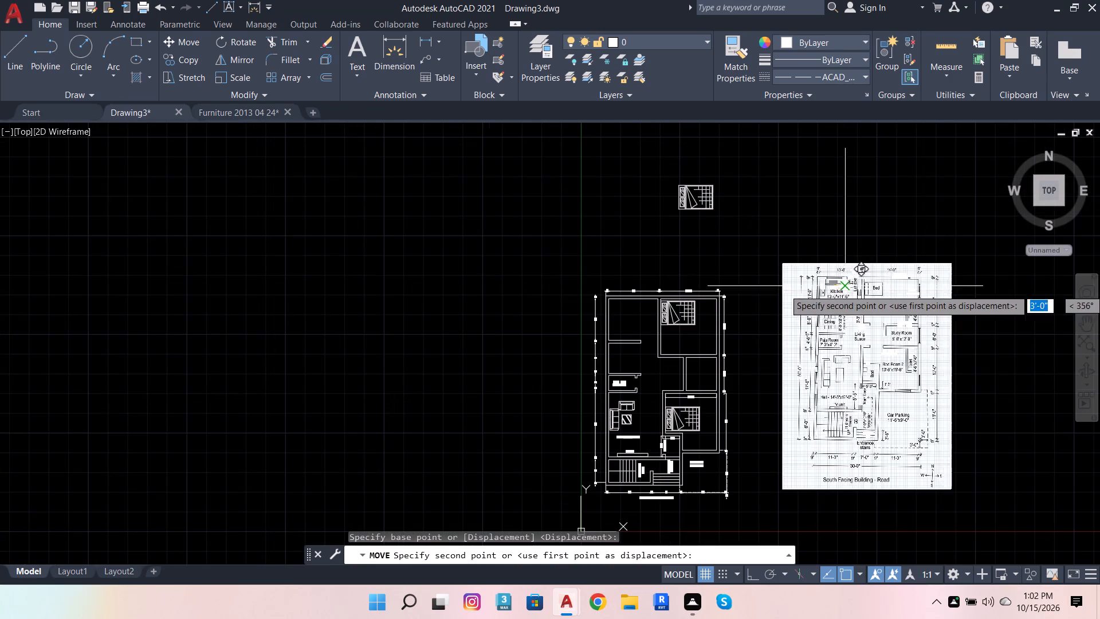
scroll(631, 326, up, 3)
click(647, 302)
With Ortho on, rotate the "Back side Exit door" label on the reference image 90° counterclockwise so it reads upward.
scroll(509, 354, down, 5)
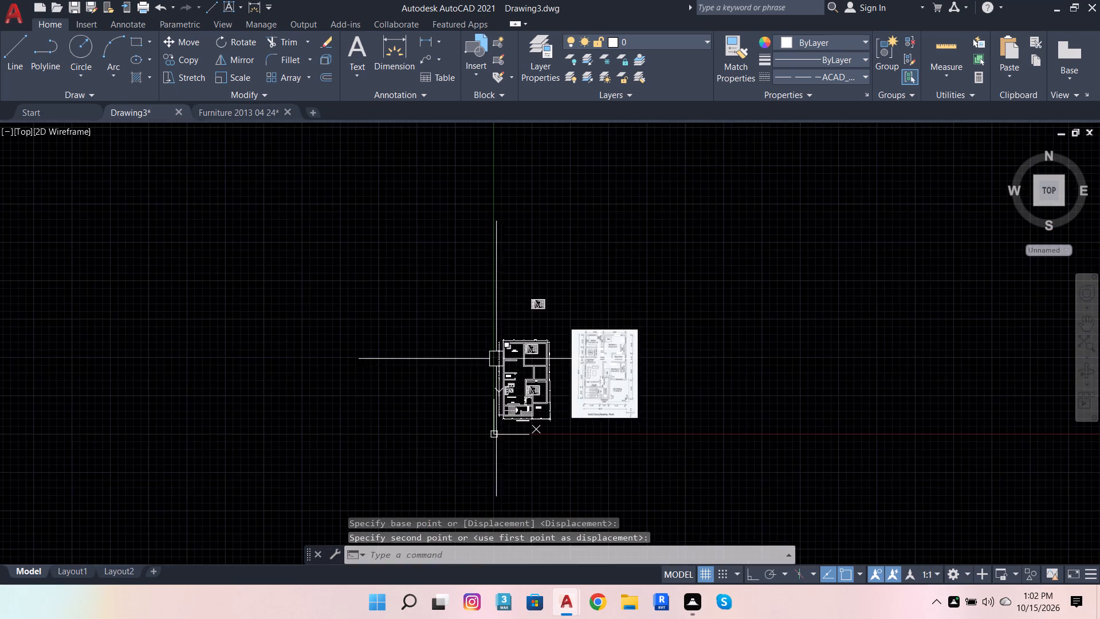
scroll(644, 354, up, 3)
scroll(453, 312, up, 3)
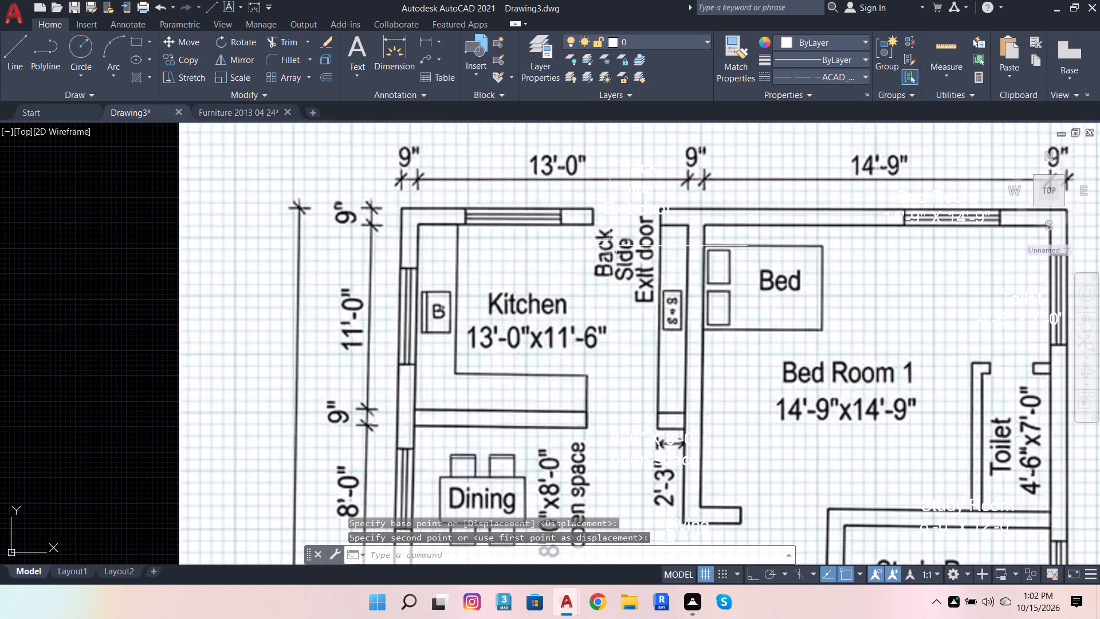
click(627, 187)
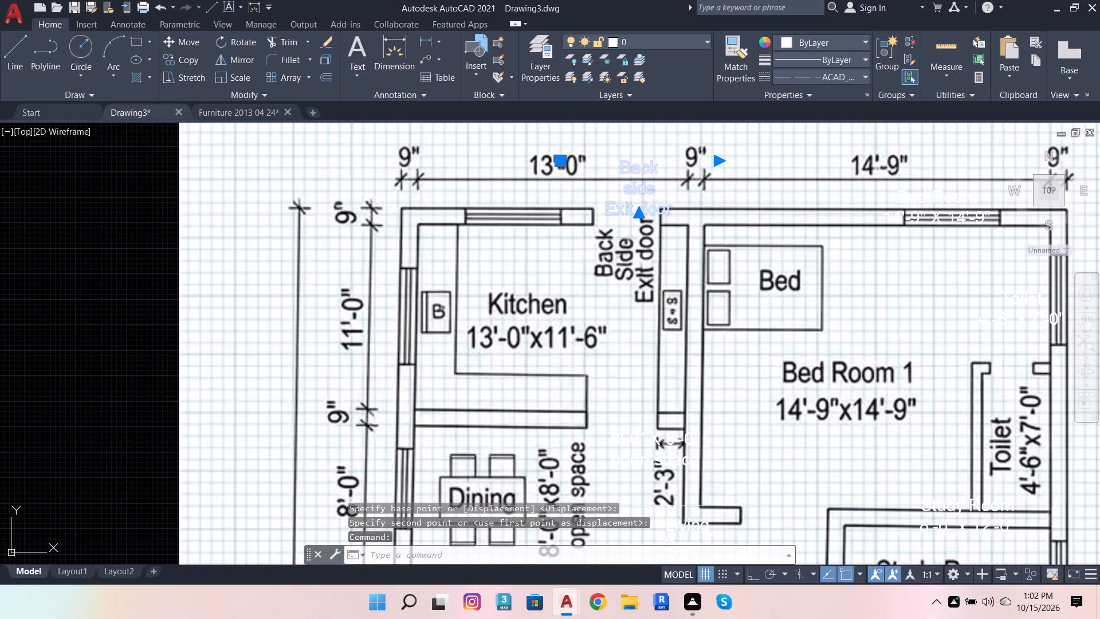
click(749, 579)
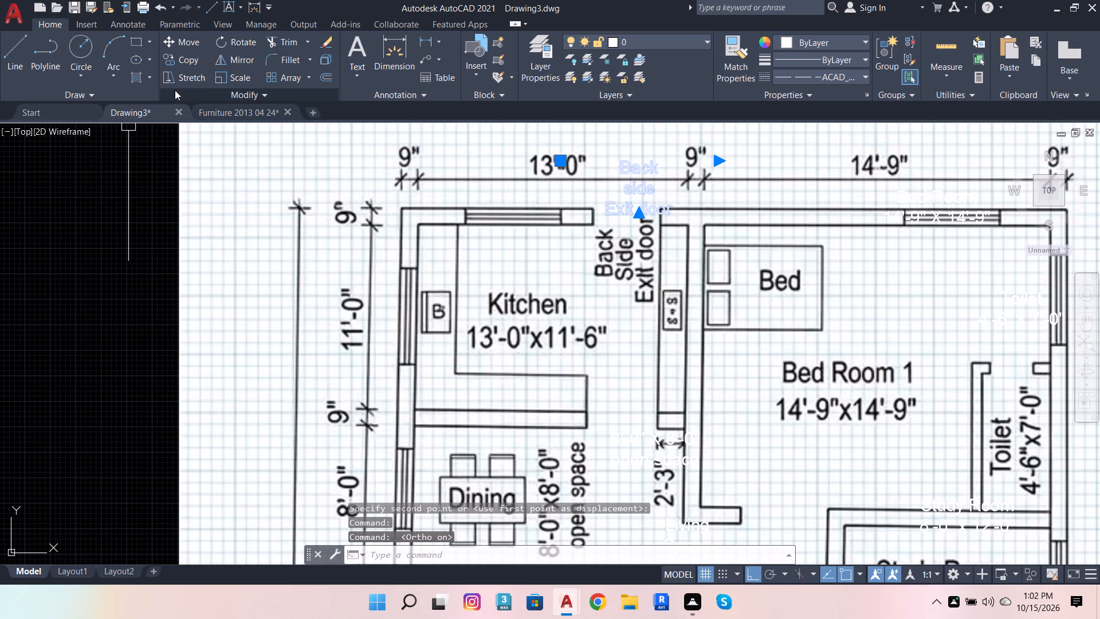
click(238, 41)
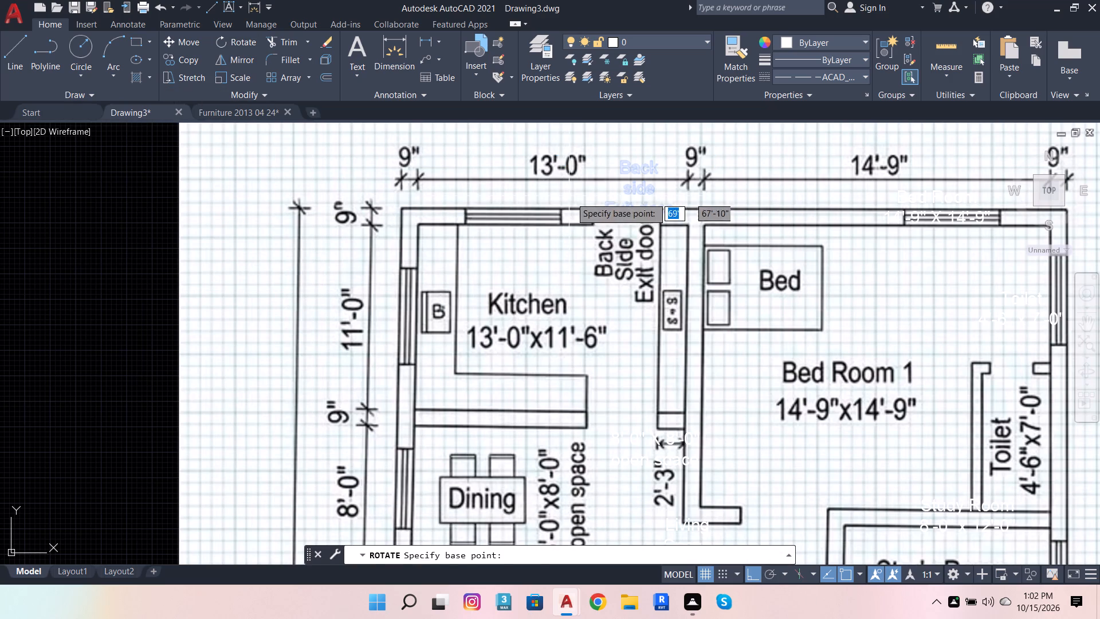
click(610, 222)
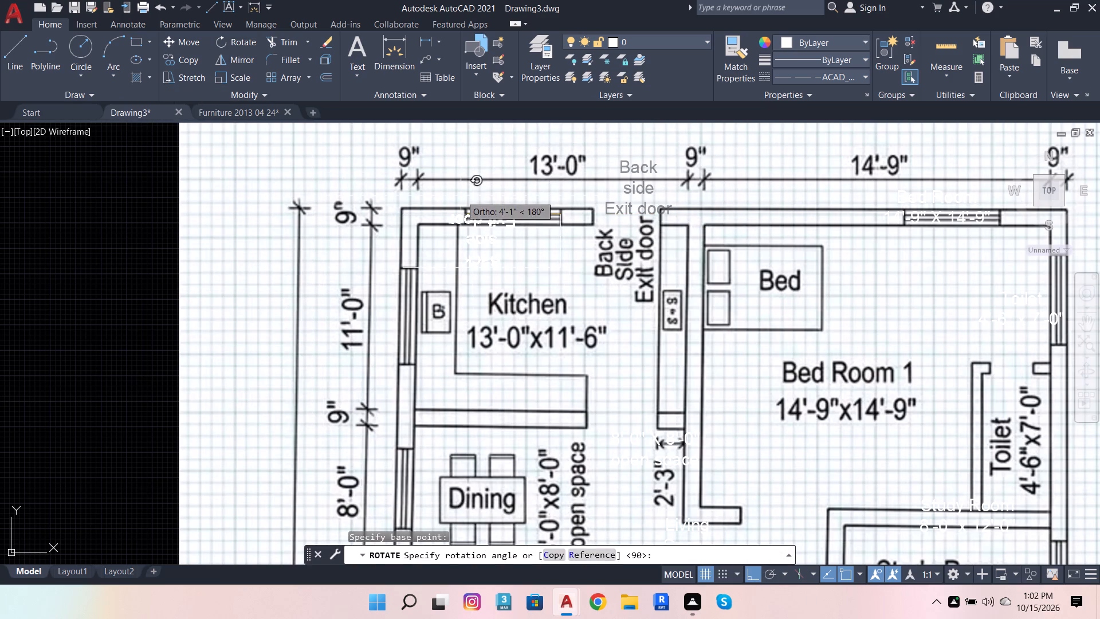
click(597, 139)
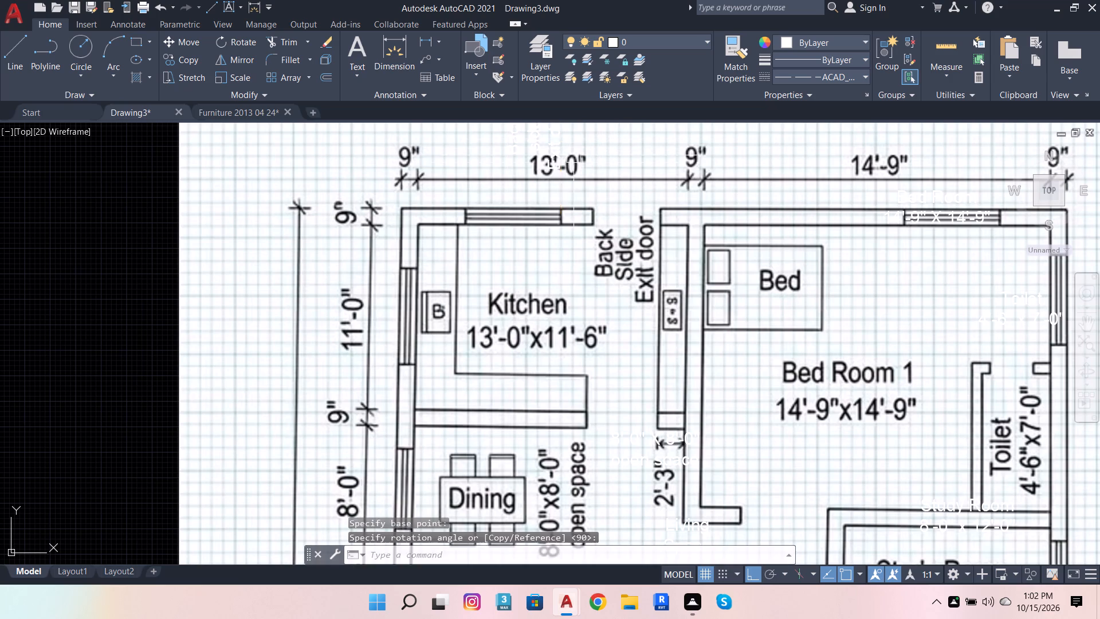
With Ortho off, move the rotated "Back side Exit door" label into the northeast corner of the plan's kitchen.
click(520, 156)
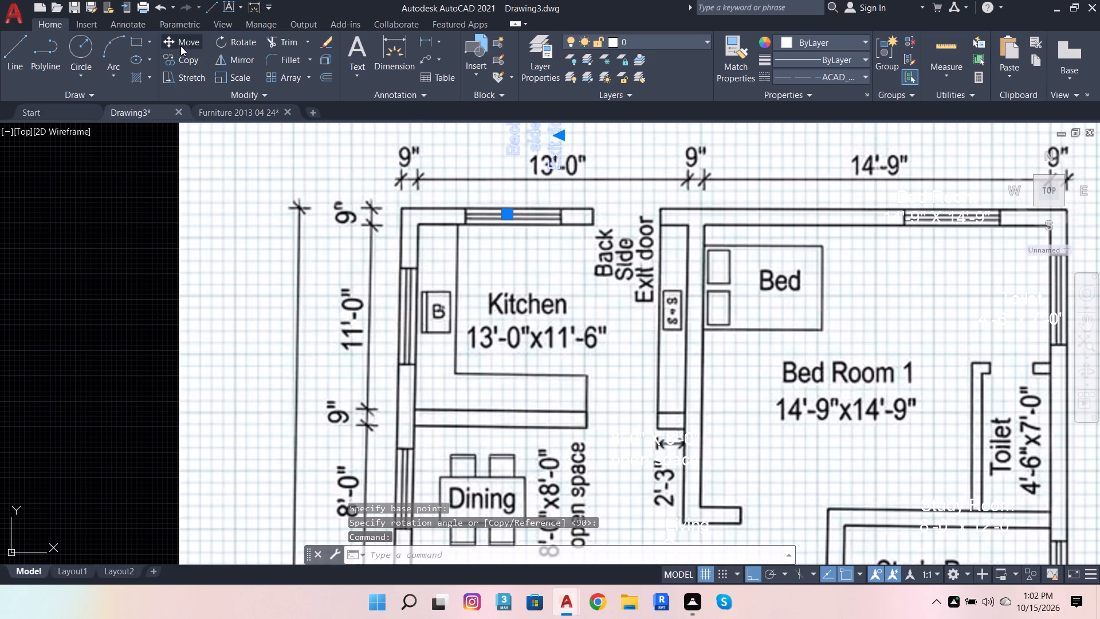
click(184, 41)
click(750, 579)
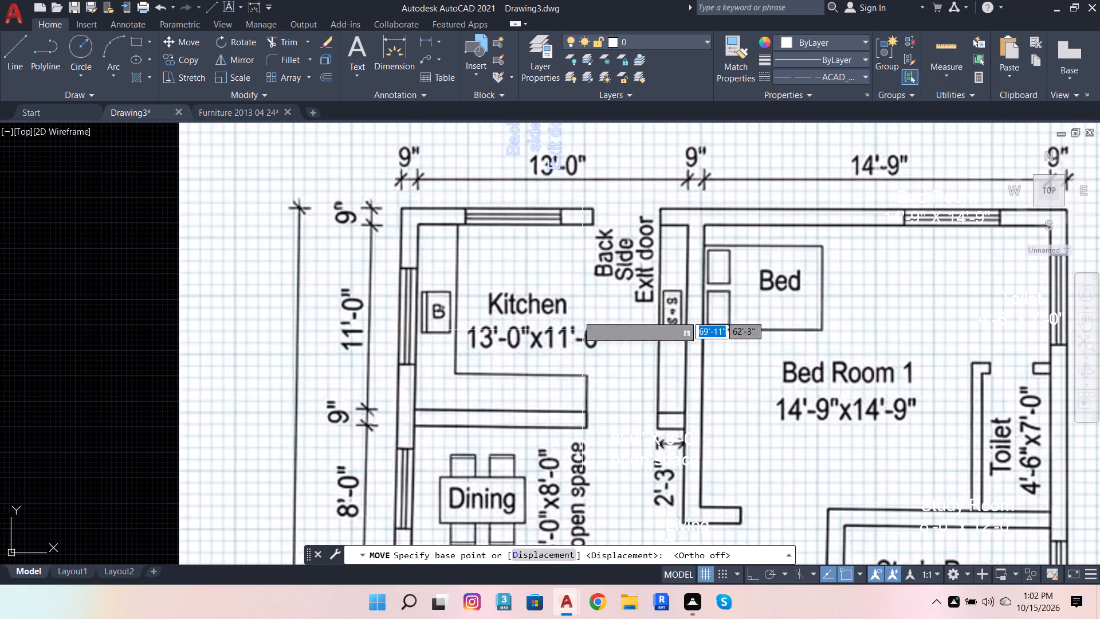
click(534, 161)
scroll(529, 324, down, 5)
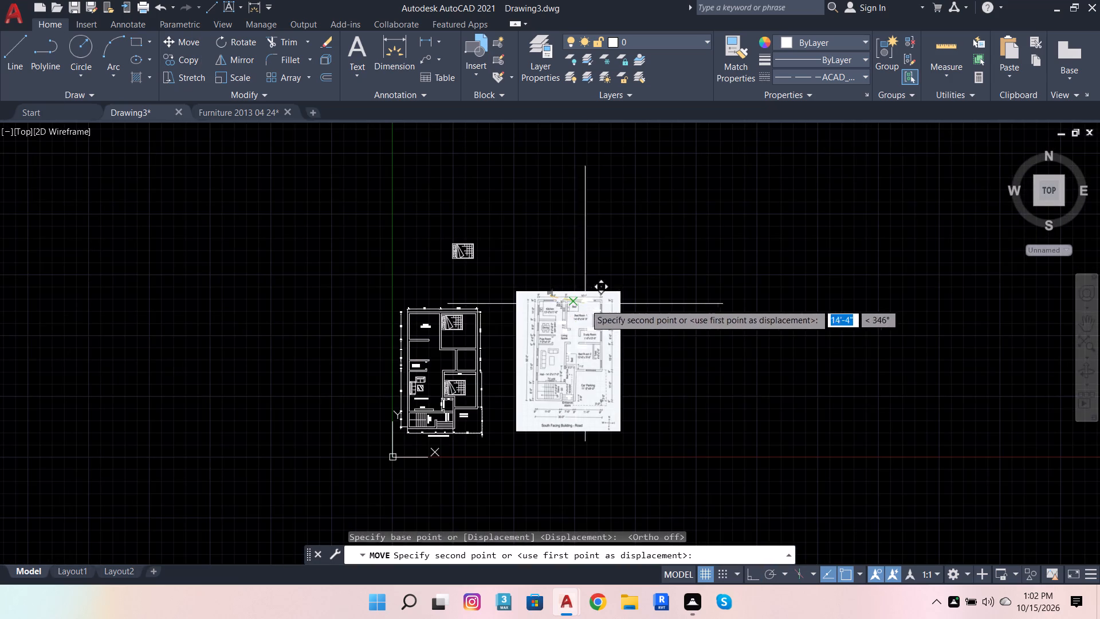
scroll(418, 370, up, 3)
scroll(465, 210, up, 2)
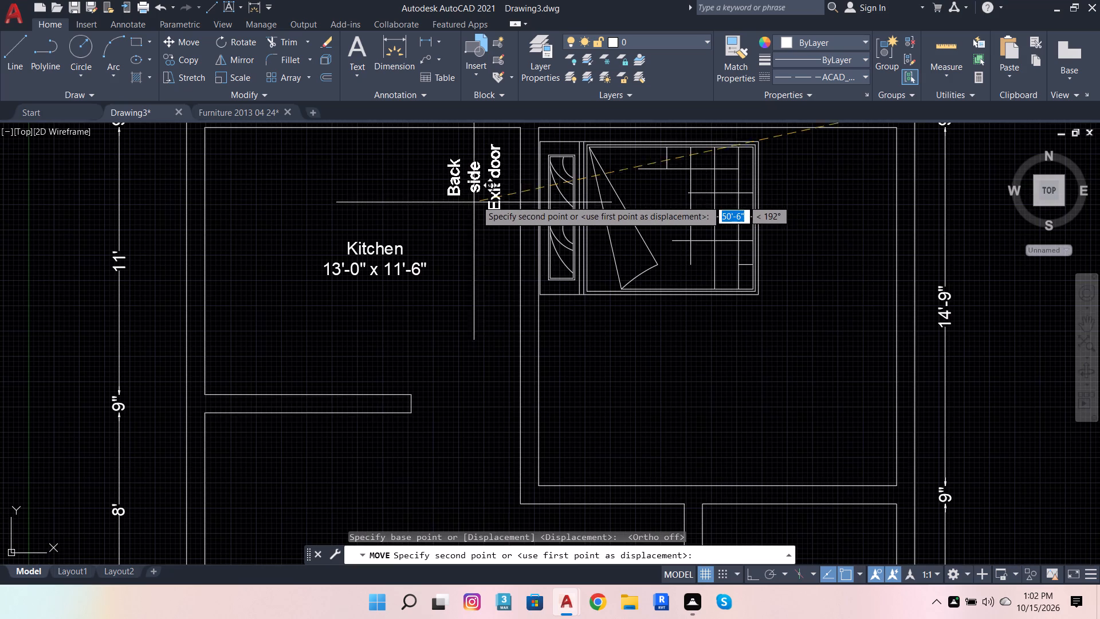
click(484, 195)
With Ortho on, rotate the "8'-0" X 8'-0" open space" label on the reference image 90° clockwise to run vertically.
scroll(470, 241, down, 4)
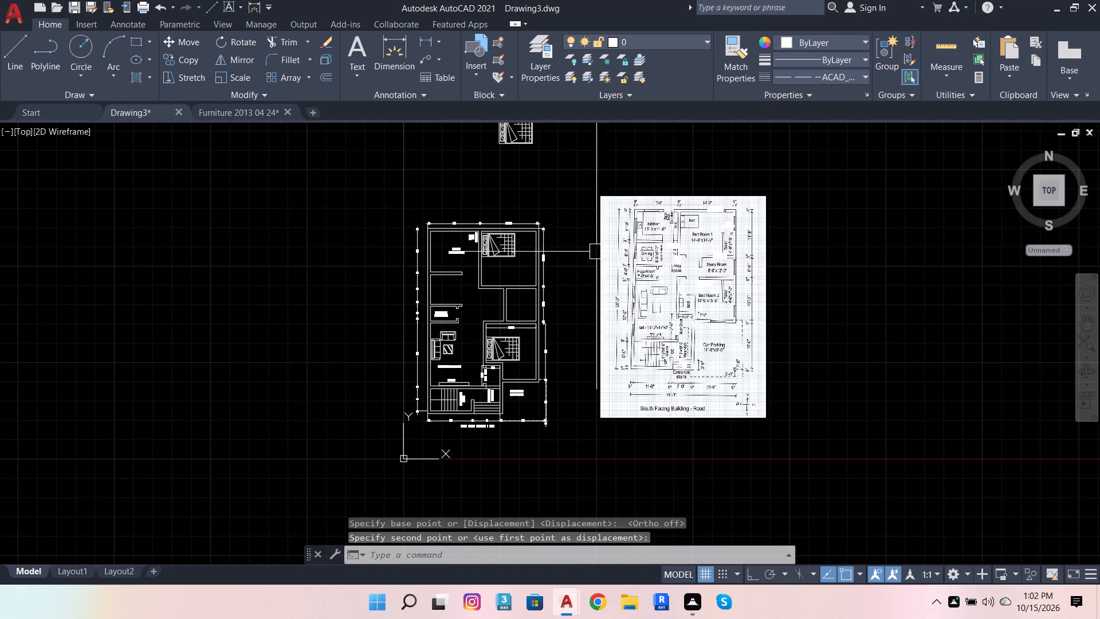
scroll(673, 220, up, 2)
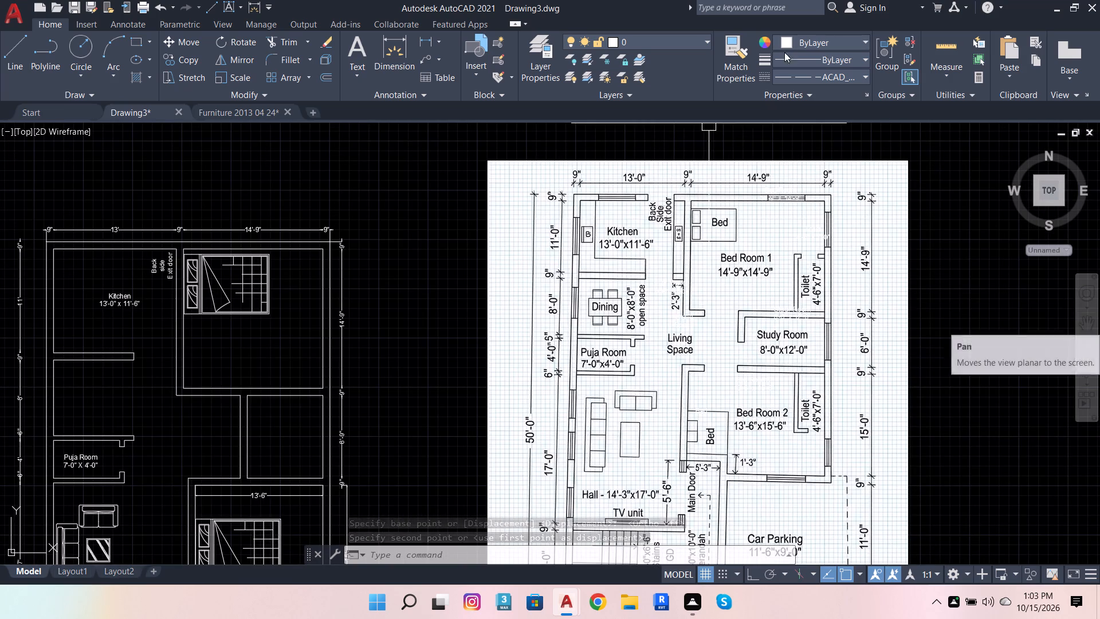
click(642, 330)
click(610, 274)
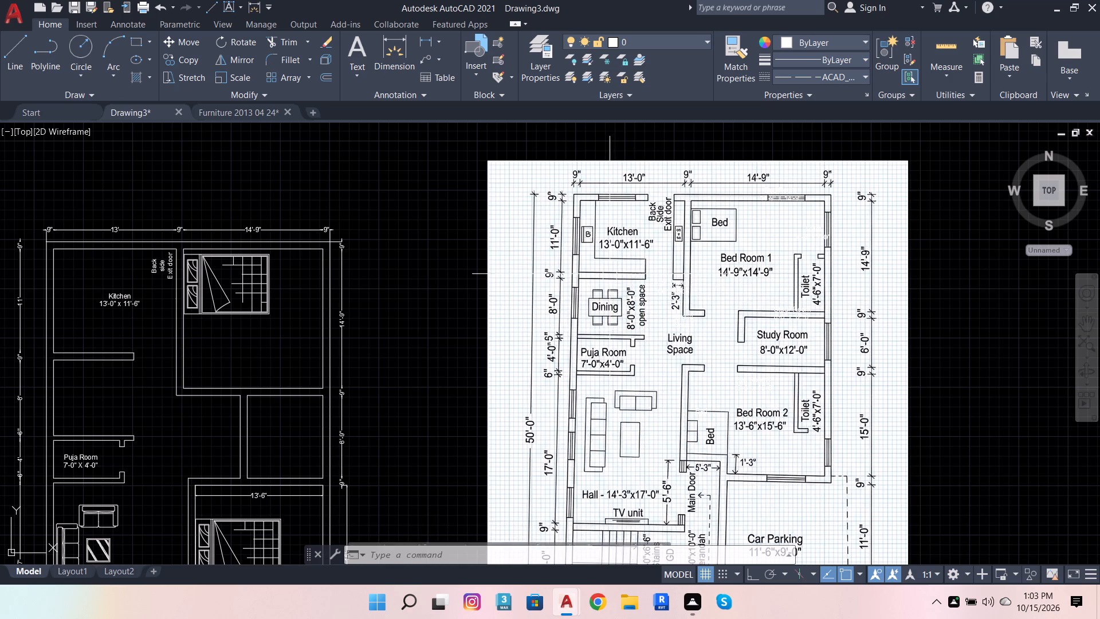
scroll(635, 295, up, 2)
click(739, 266)
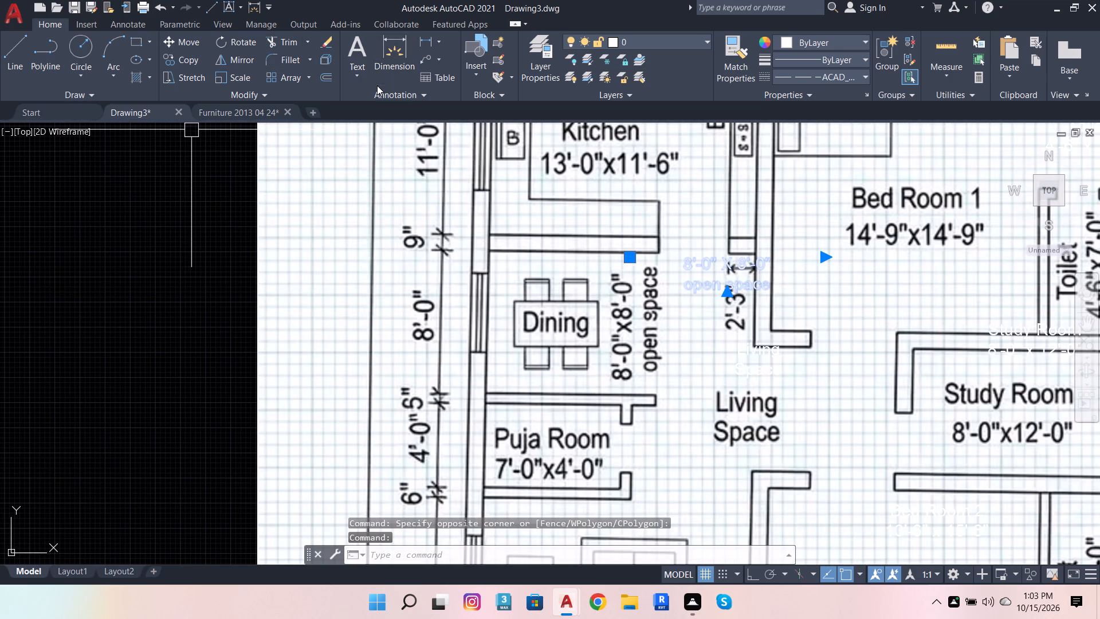
click(239, 44)
click(751, 571)
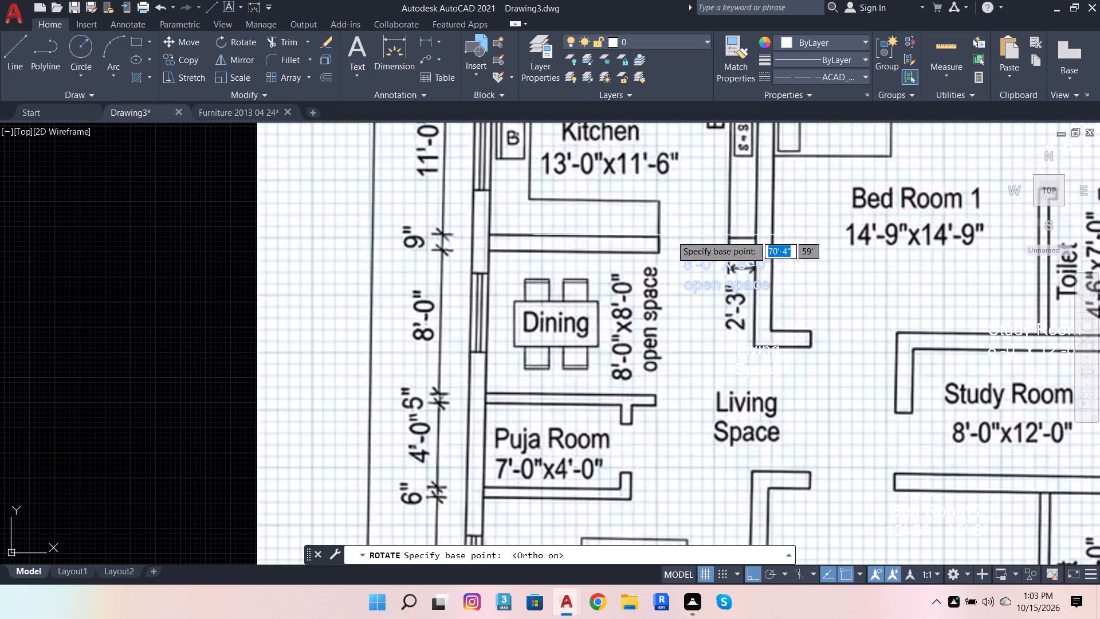
click(674, 234)
click(711, 367)
With Ortho off, move the vertical "8'-0" X 8'-0" open space" label into the dining area between the kitchen and Puja Room.
scroll(610, 273, up, 3)
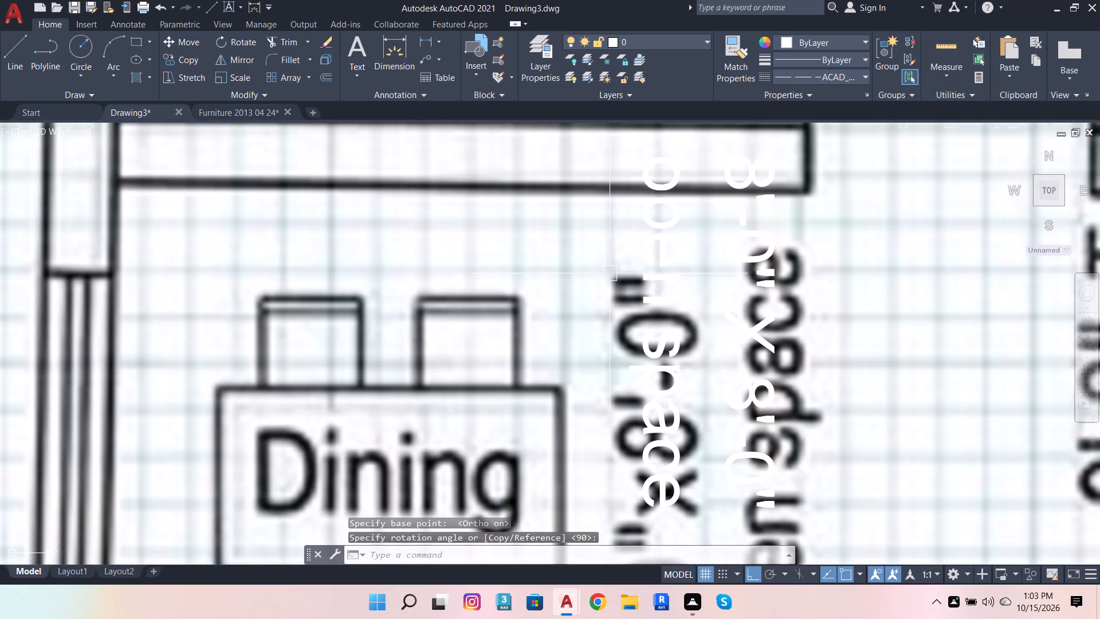
click(663, 320)
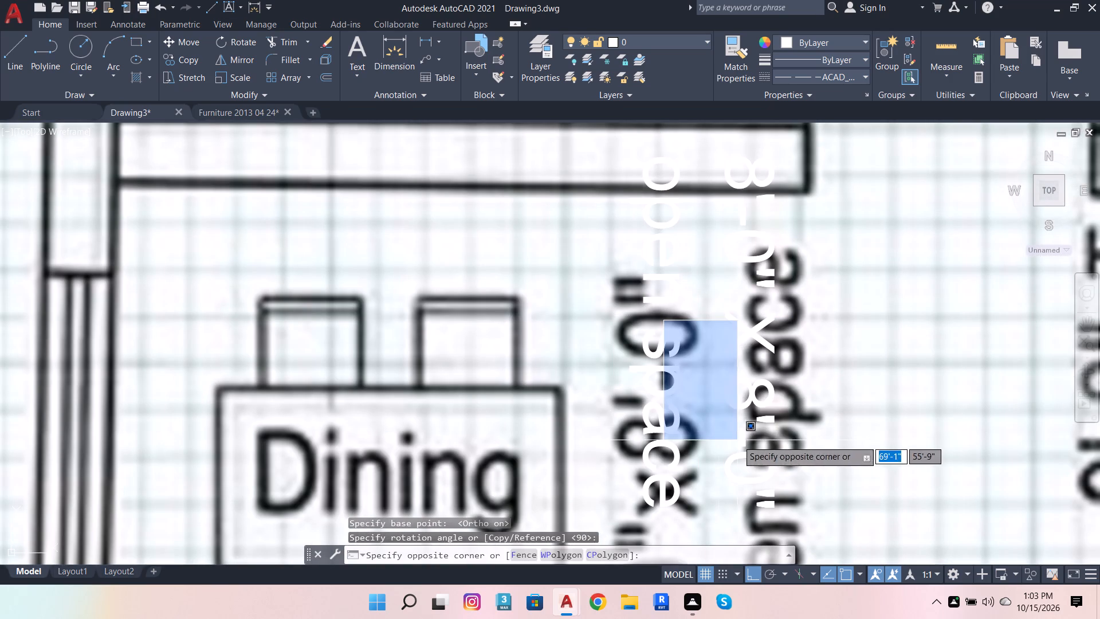
click(787, 452)
click(763, 425)
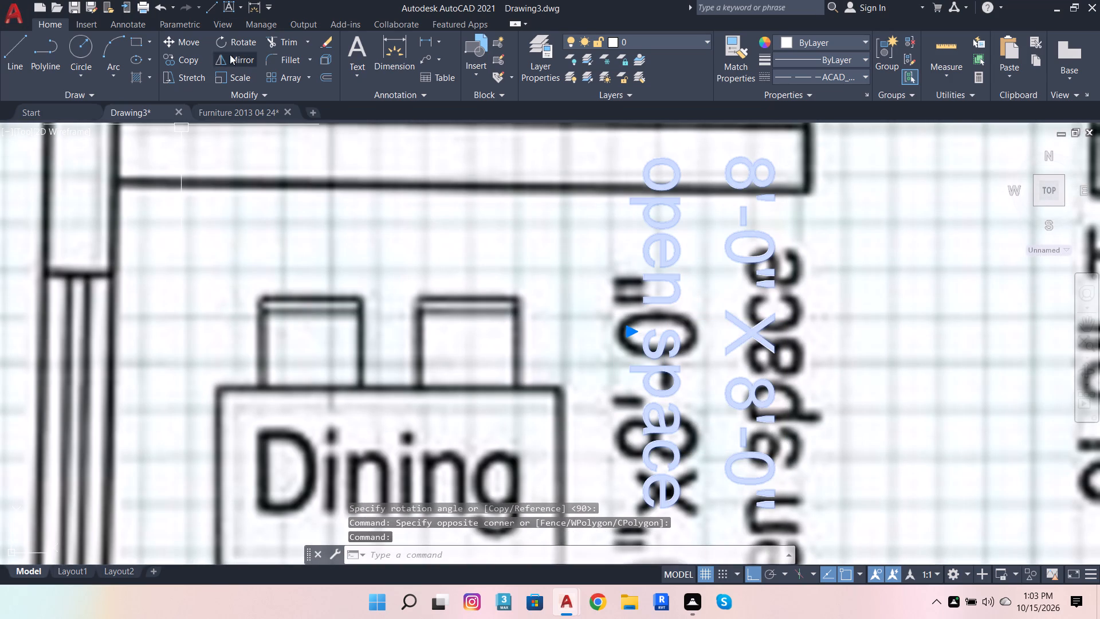
click(188, 47)
click(751, 573)
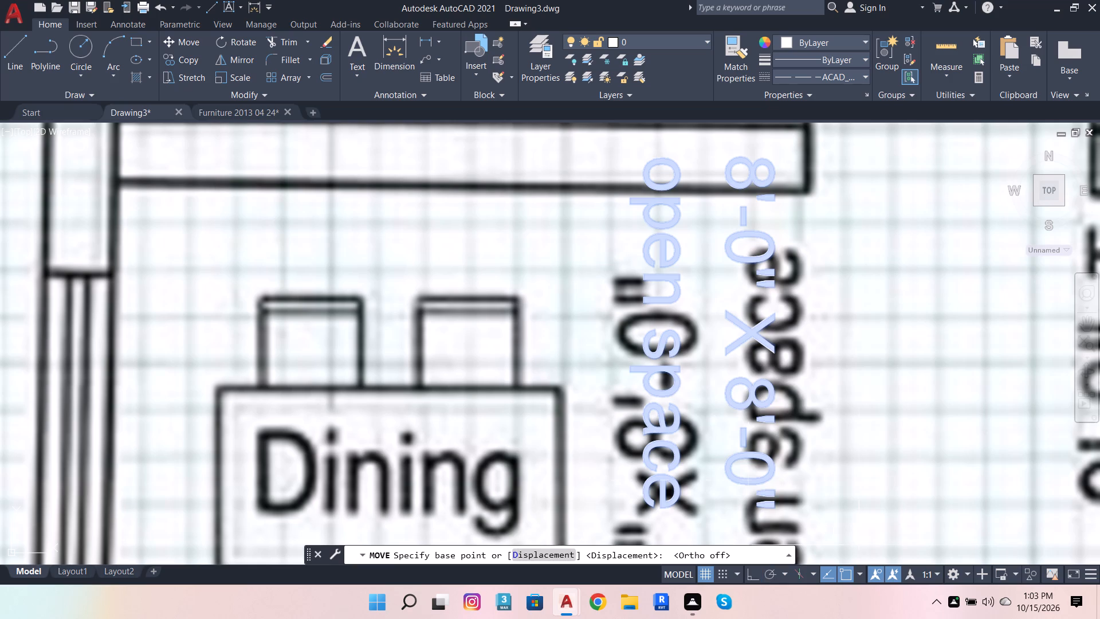
click(778, 363)
scroll(842, 363, down, 7)
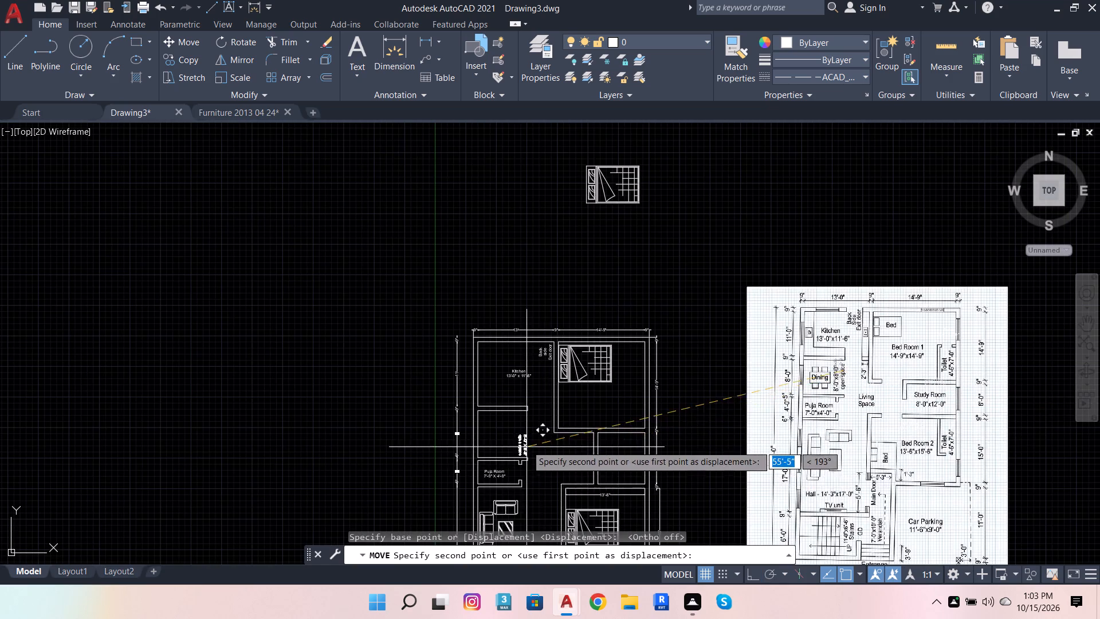
scroll(525, 444, up, 3)
click(526, 431)
key(Escape)
Mirror the "8'-0" X 8'-0" open space" label about a near-vertical line along its west side, erasing the source object.
click(516, 422)
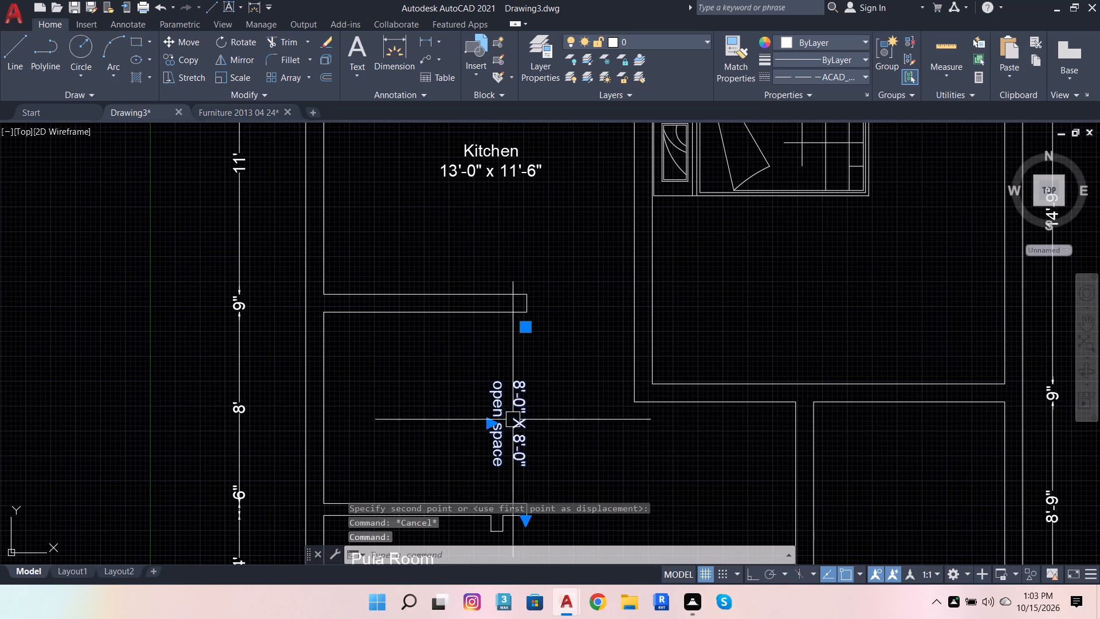
click(230, 57)
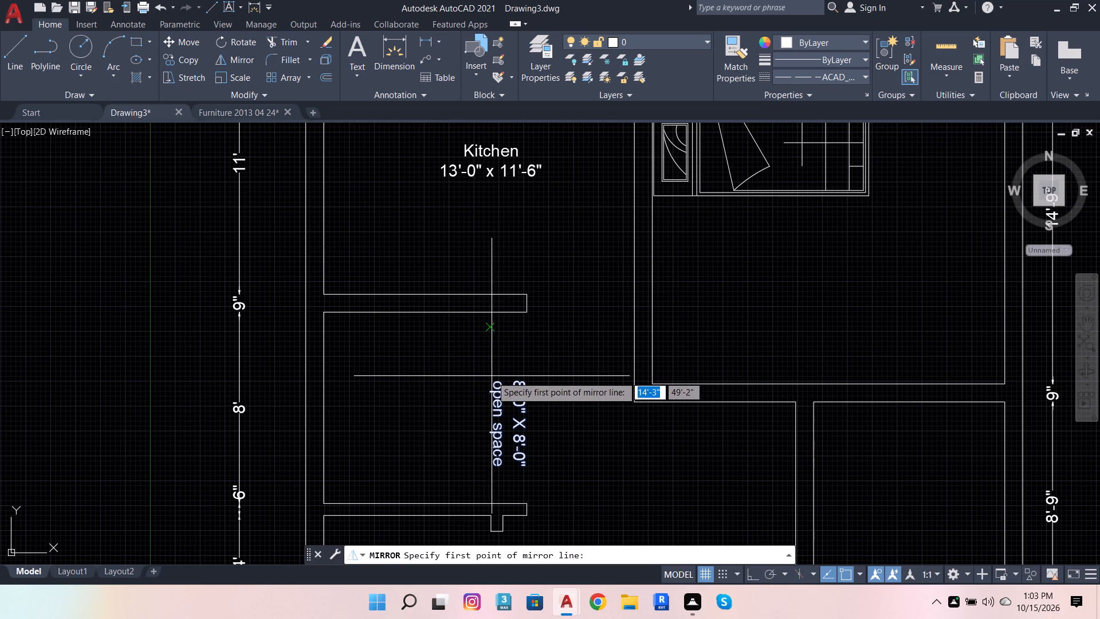
click(492, 376)
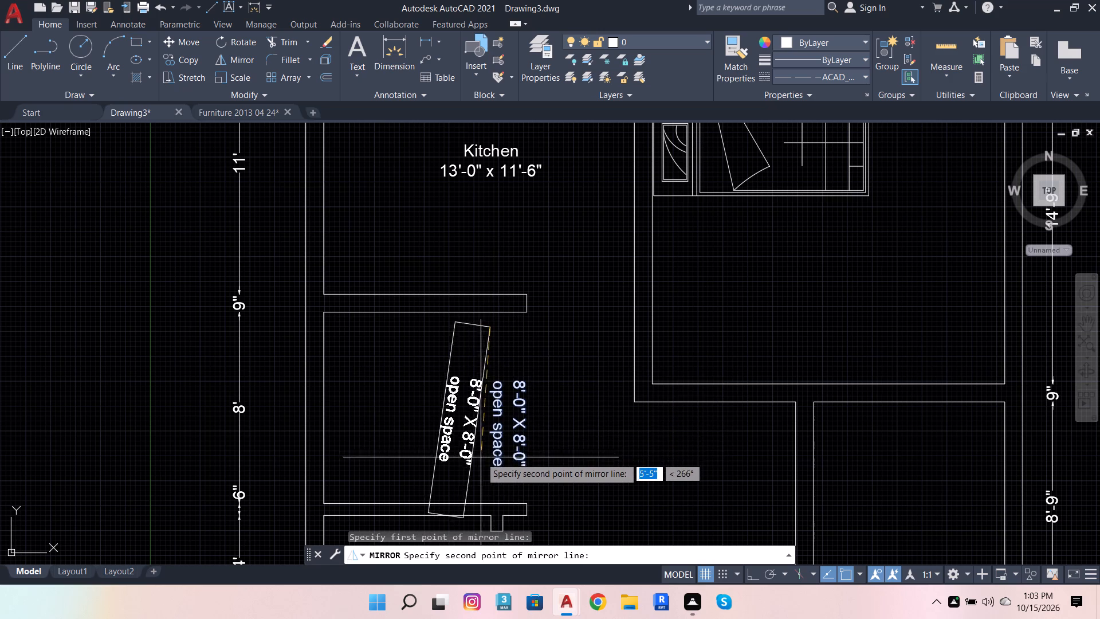
scroll(494, 469, up, 1)
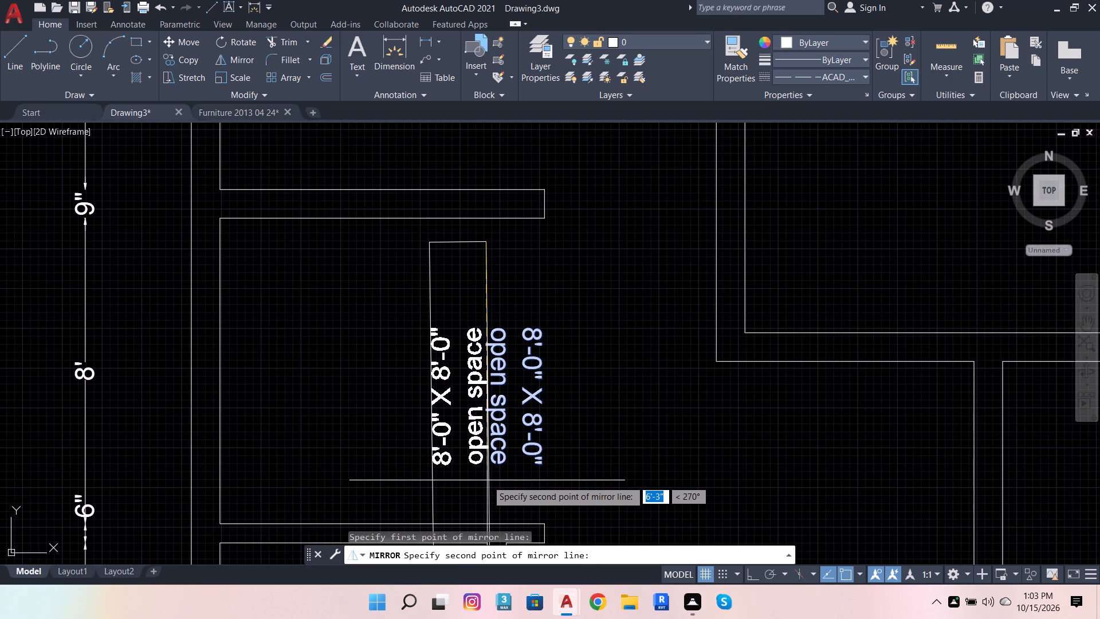
click(487, 480)
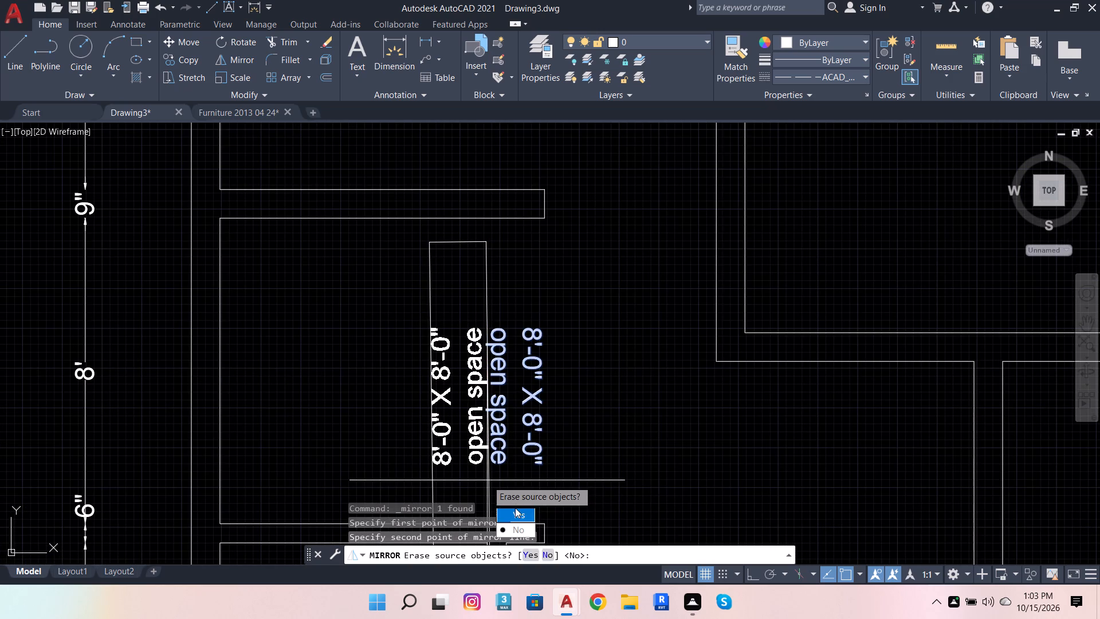
drag(515, 508, 487, 480)
Move the "Living Space" label from the reference image into the plan's central open area, east of the open space label.
scroll(381, 318, down, 3)
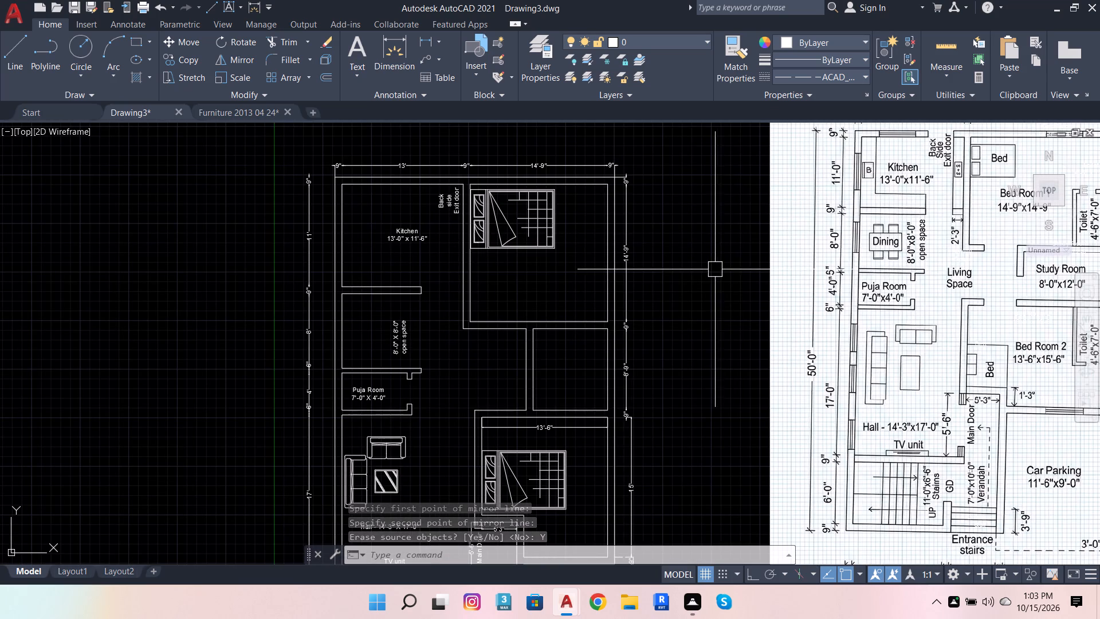
scroll(993, 270, up, 2)
click(841, 183)
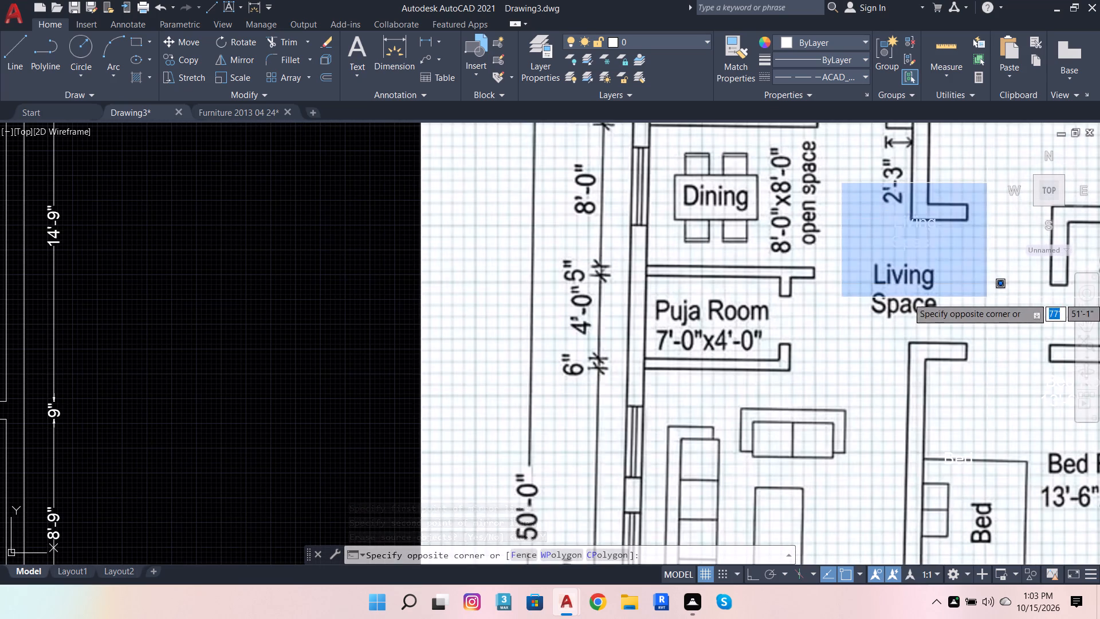
click(987, 299)
click(183, 44)
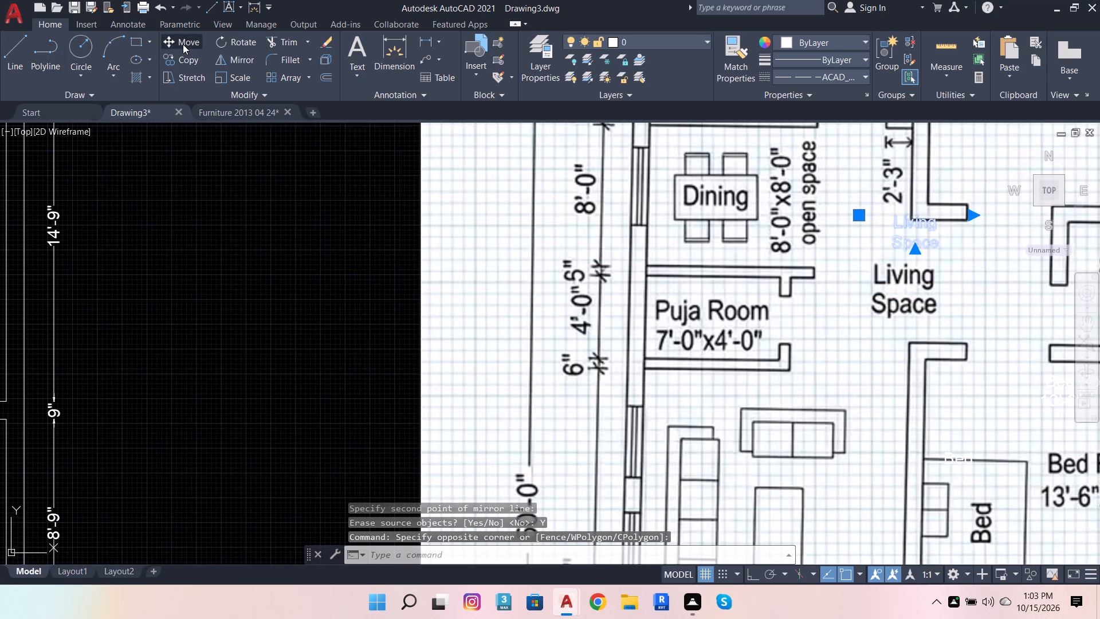
click(883, 224)
scroll(917, 248, down, 4)
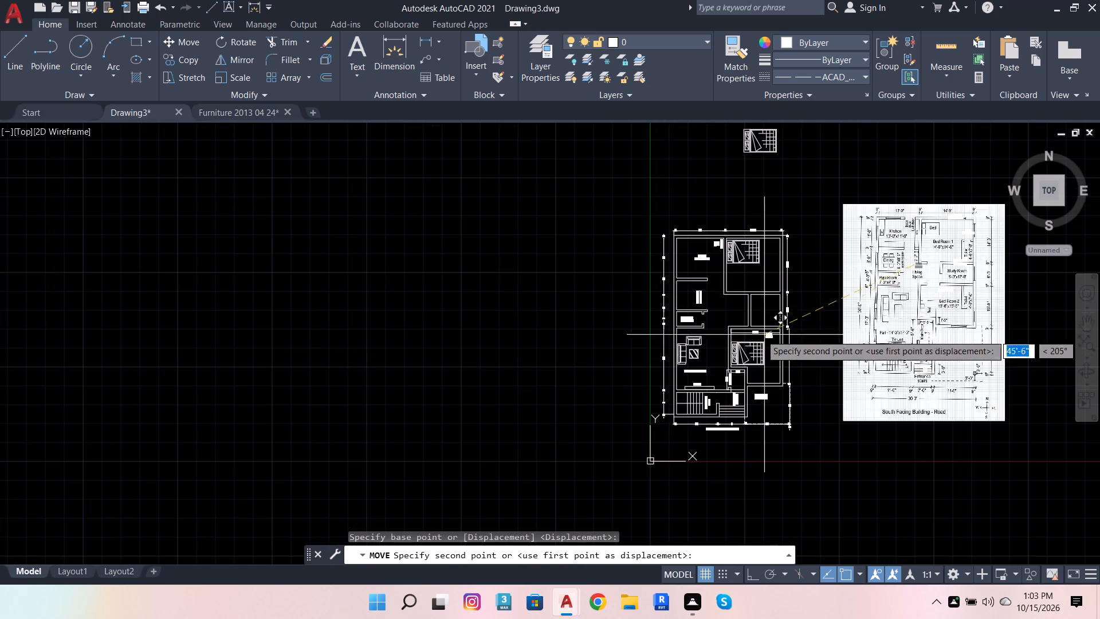
scroll(716, 307, up, 3)
click(739, 303)
Move the "Study Room 8'-0" x 12'-0"" label from the reference image into the plan's east room between the two bedrooms.
scroll(611, 346, down, 3)
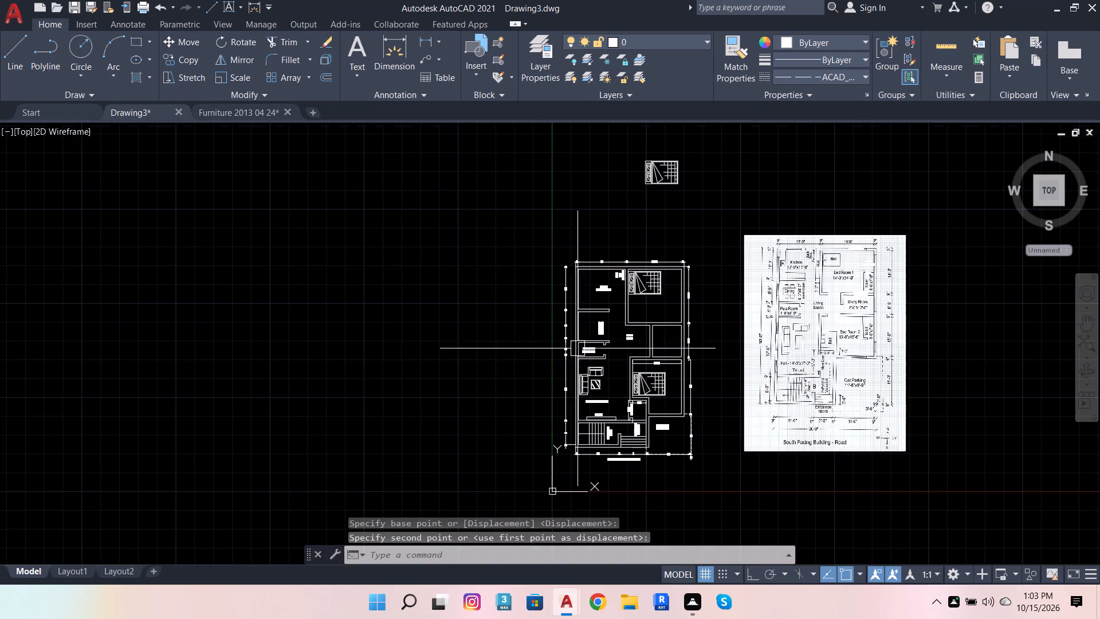
scroll(871, 304, up, 2)
click(837, 274)
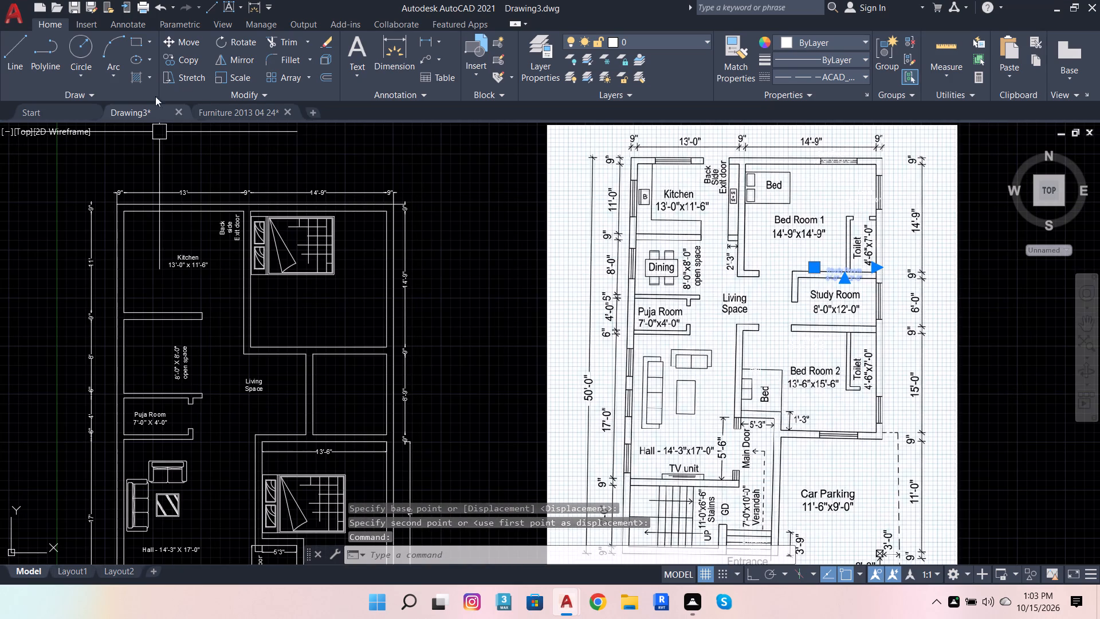
click(186, 36)
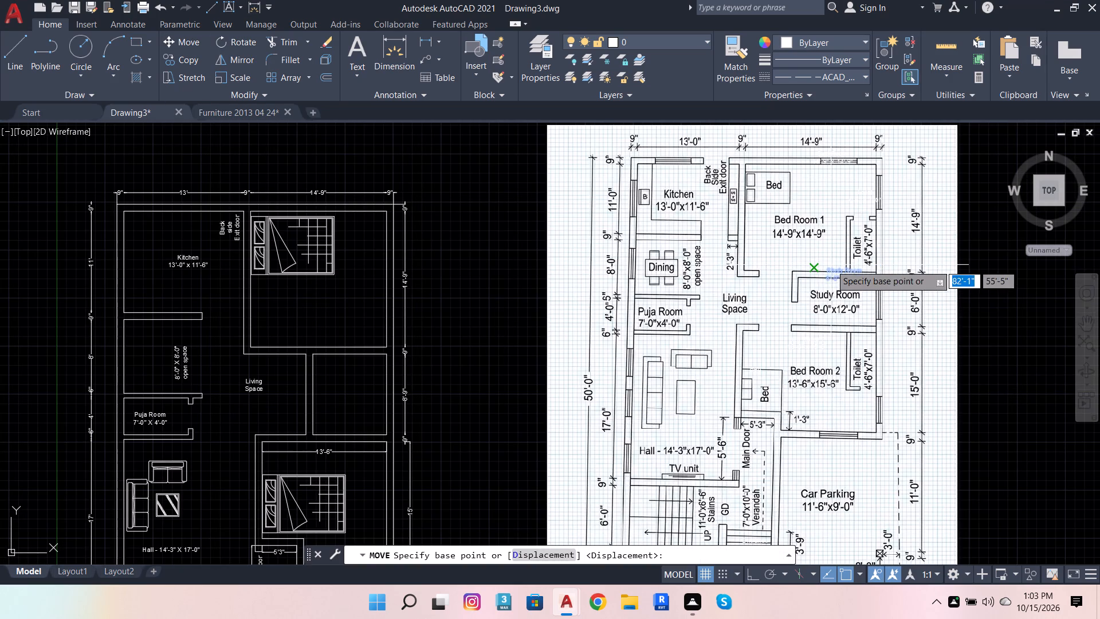
click(832, 264)
scroll(336, 389, up, 3)
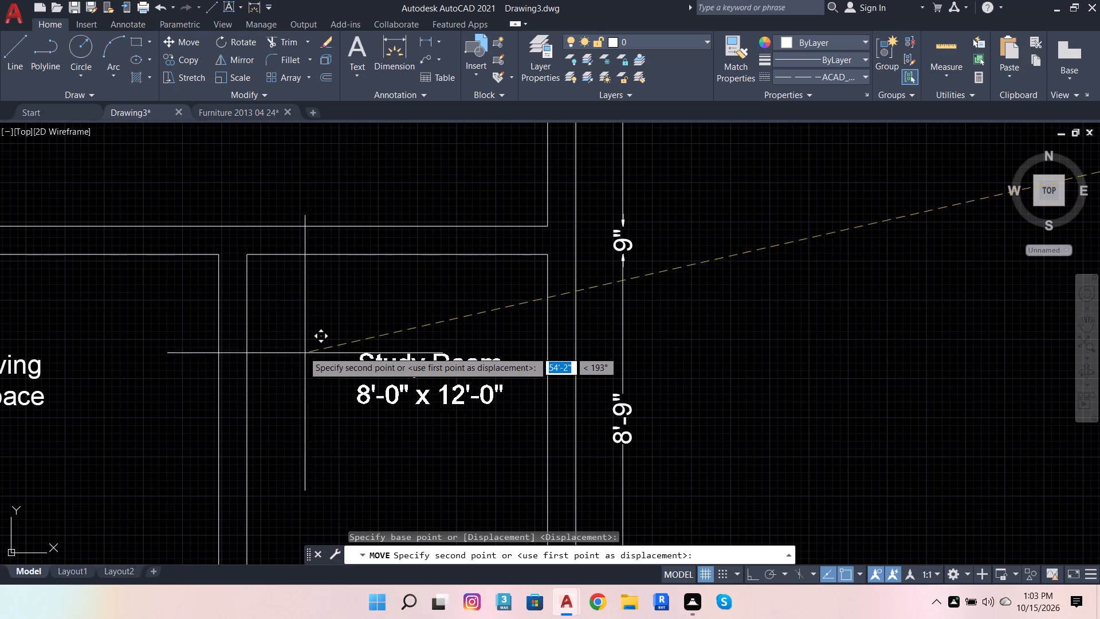
click(297, 338)
scroll(330, 351, down, 5)
scroll(466, 316, up, 2)
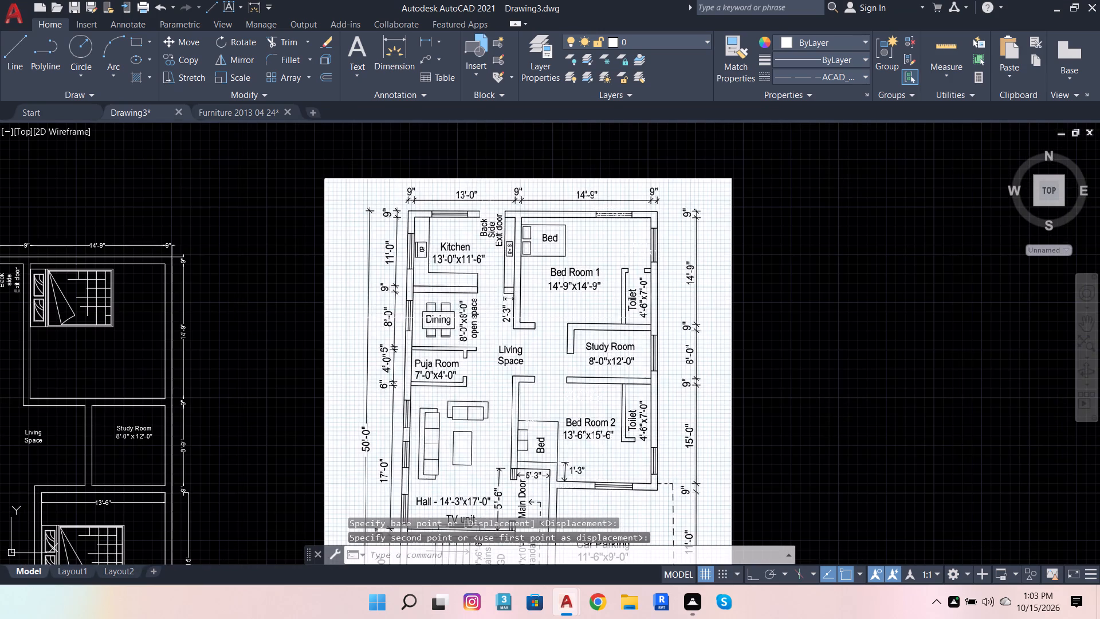
Move the "Toilet 4'-6" x 7'-0"" label from the reference image into the southeast corner of the plan's north bedroom.
click(548, 275)
click(618, 319)
click(490, 220)
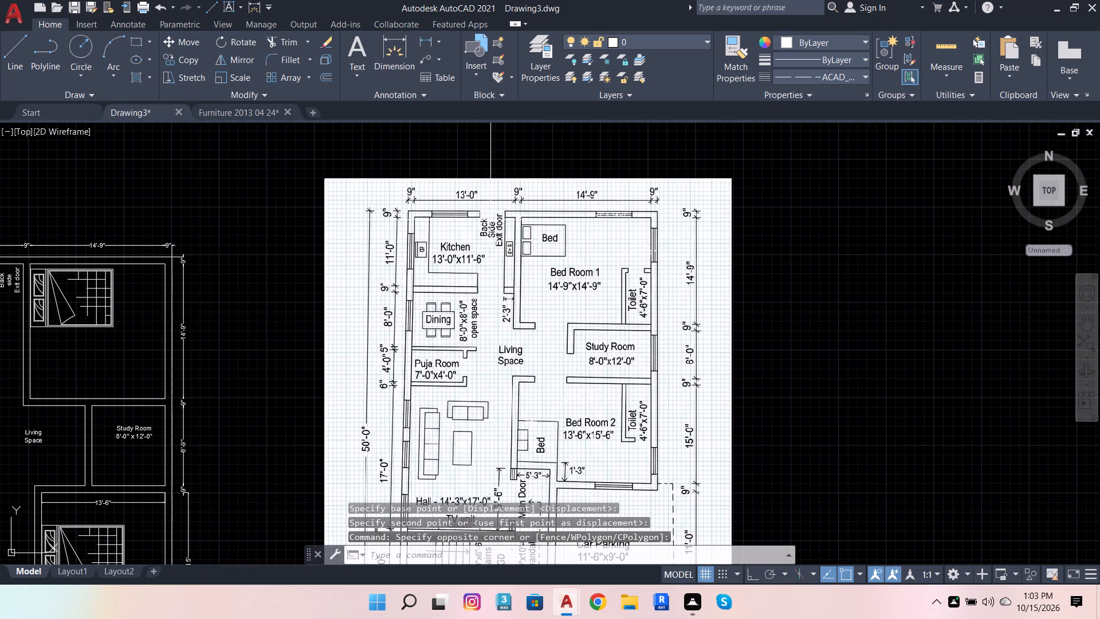
click(660, 313)
scroll(617, 241, up, 3)
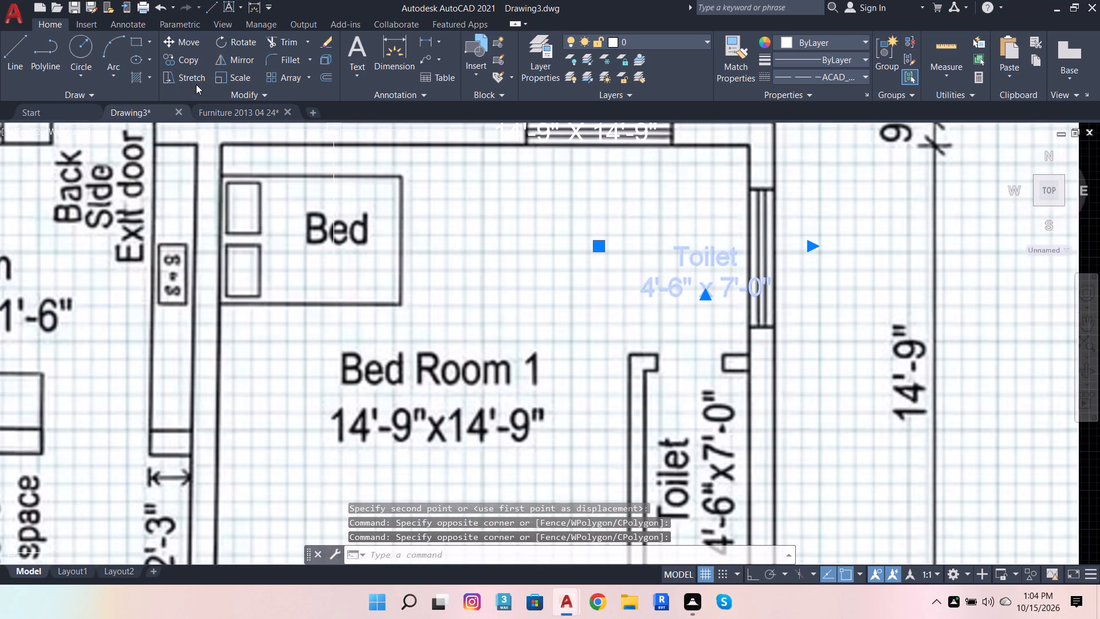
click(179, 43)
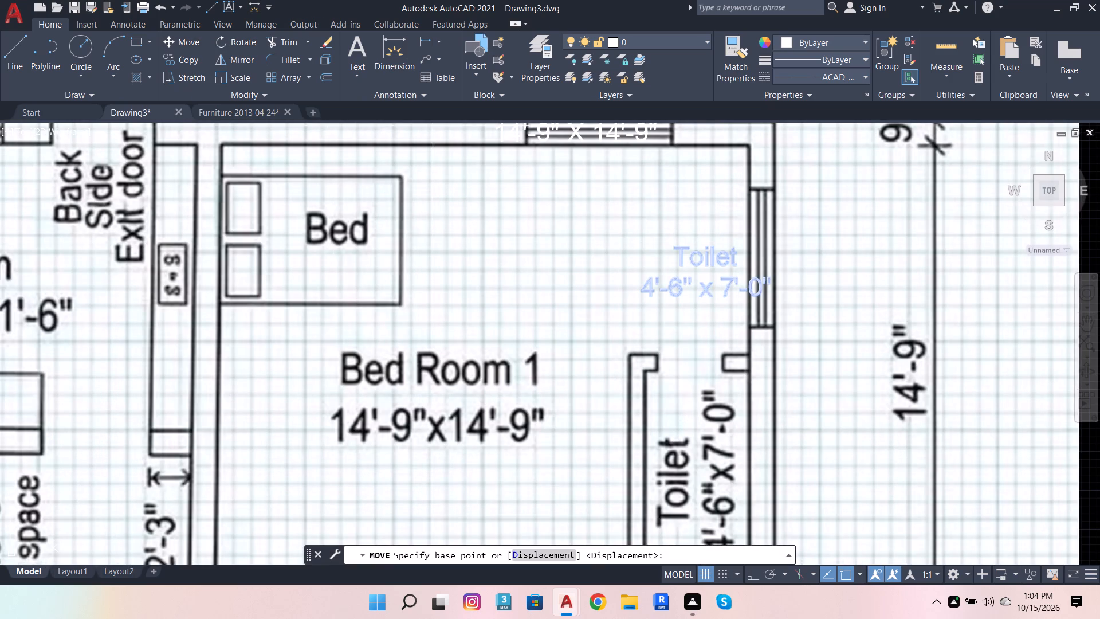
click(661, 274)
scroll(756, 224, down, 5)
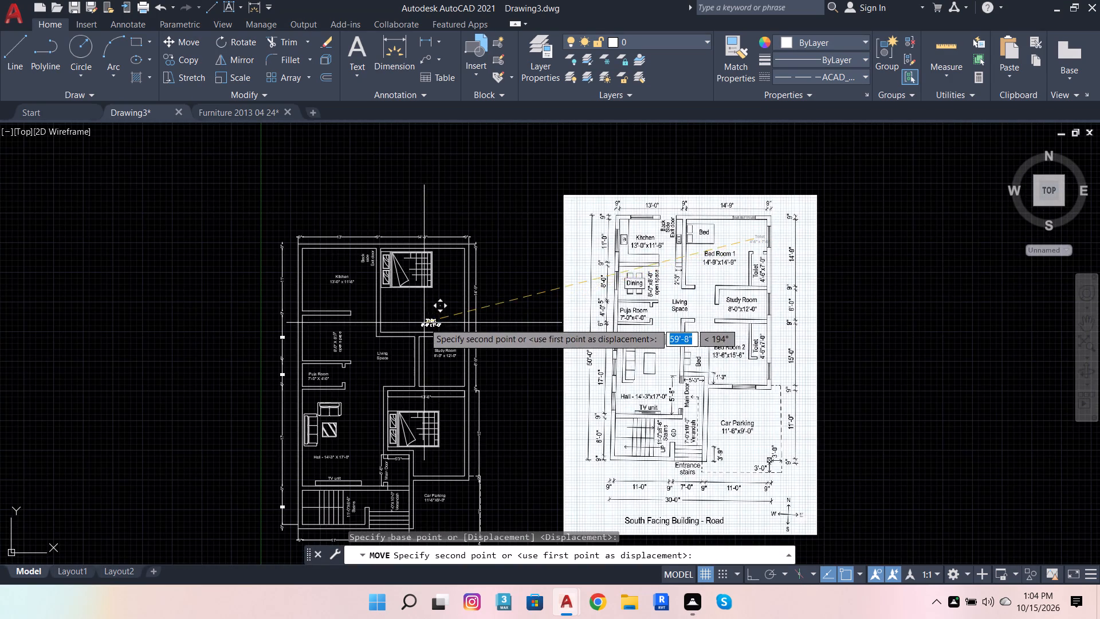
scroll(424, 321, up, 3)
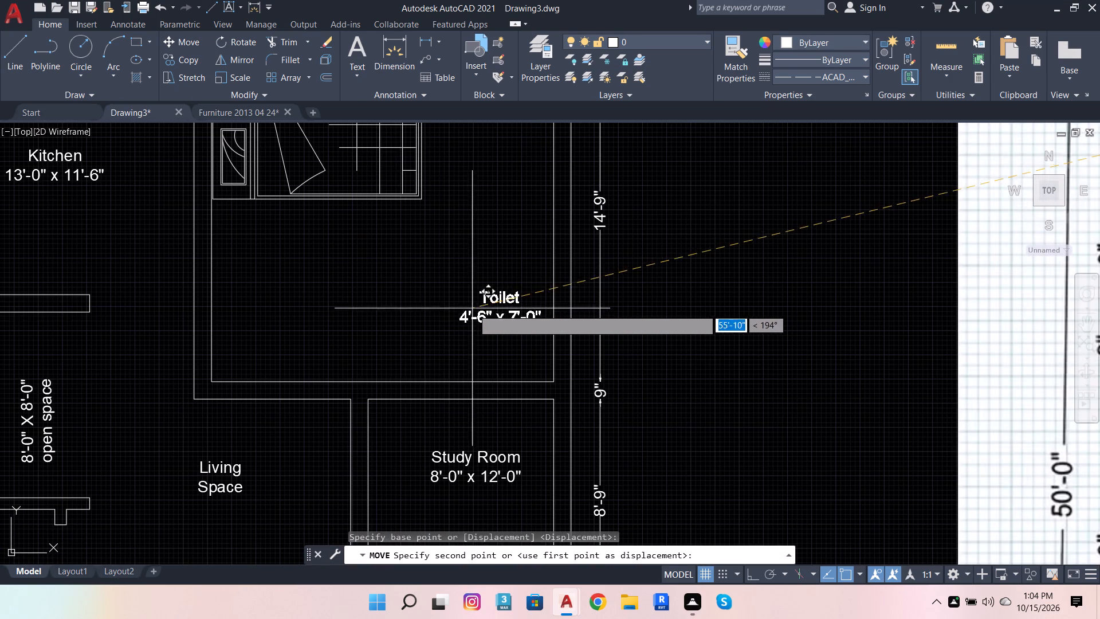
click(484, 318)
Move the "Bed Room 14'-9" X 14'-9"" label from the reference image to just below the bed in the plan's north bedroom.
scroll(414, 358, down, 3)
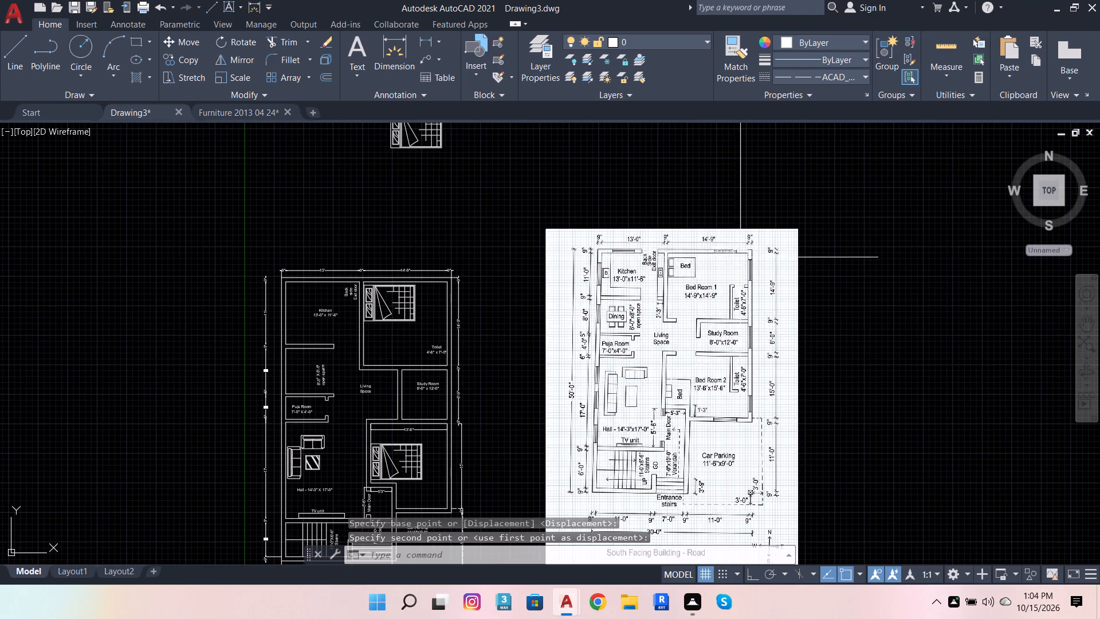
scroll(738, 258, up, 2)
click(710, 222)
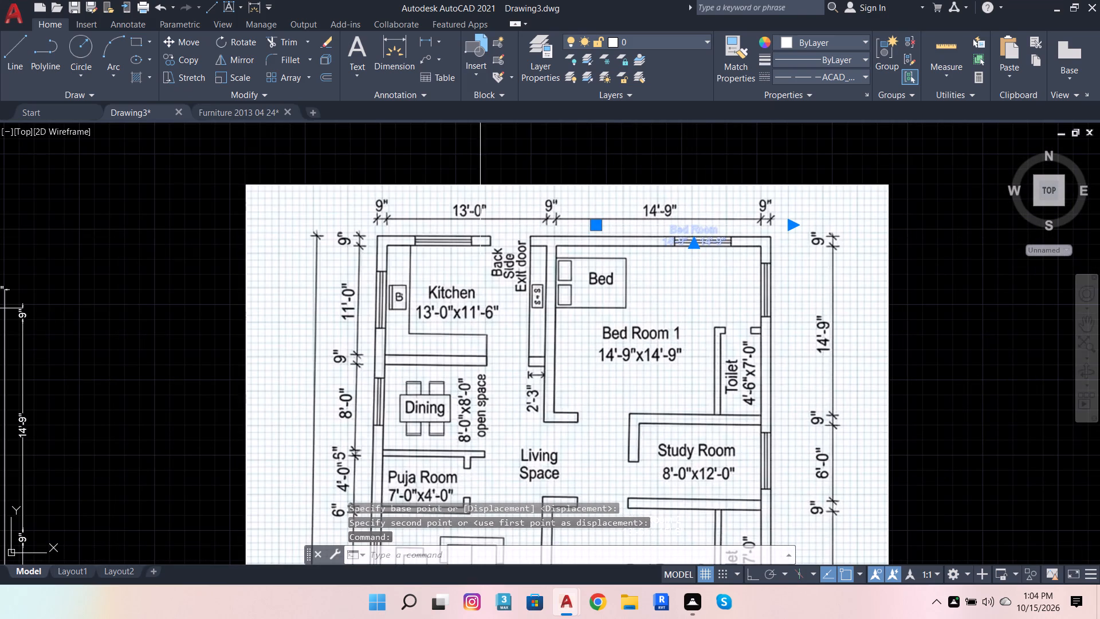
click(183, 43)
scroll(592, 194, up, 2)
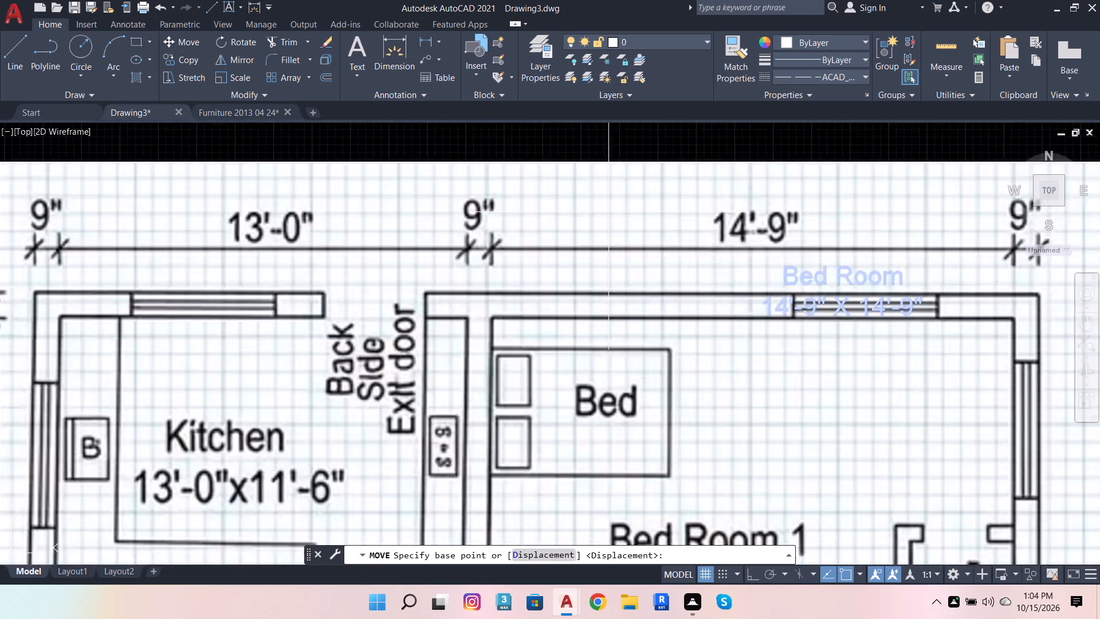
scroll(630, 228, up, 1)
click(957, 346)
scroll(918, 239, down, 7)
scroll(830, 295, down, 2)
scroll(541, 362, up, 1)
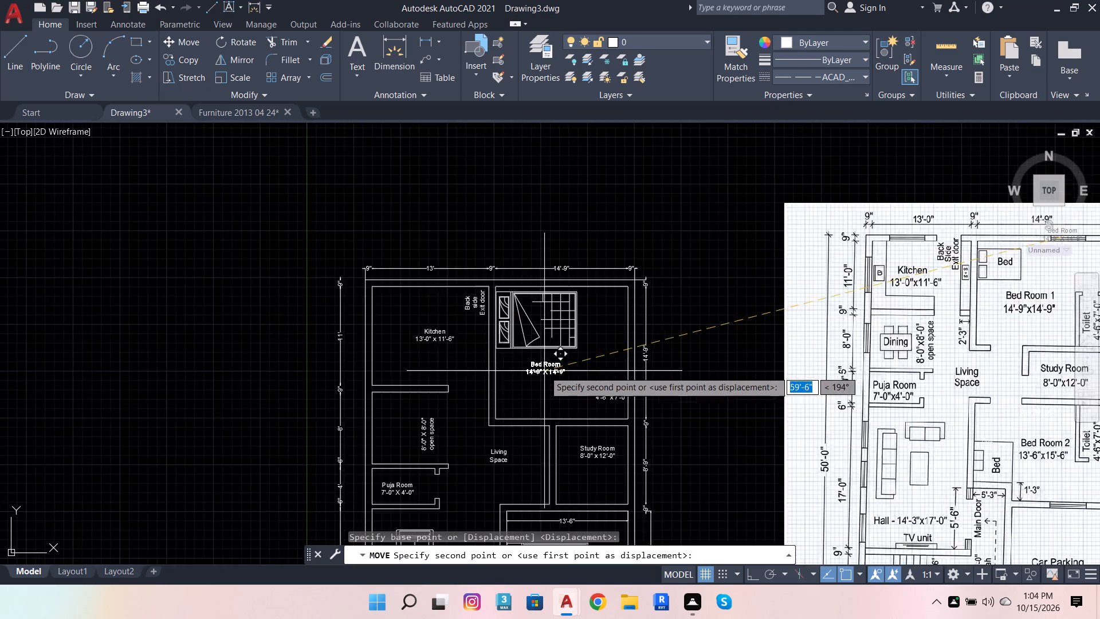
scroll(544, 371, up, 2)
click(557, 351)
Move the "Bed" label from the reference image onto the bed in the plan's south bedroom.
scroll(500, 365, down, 3)
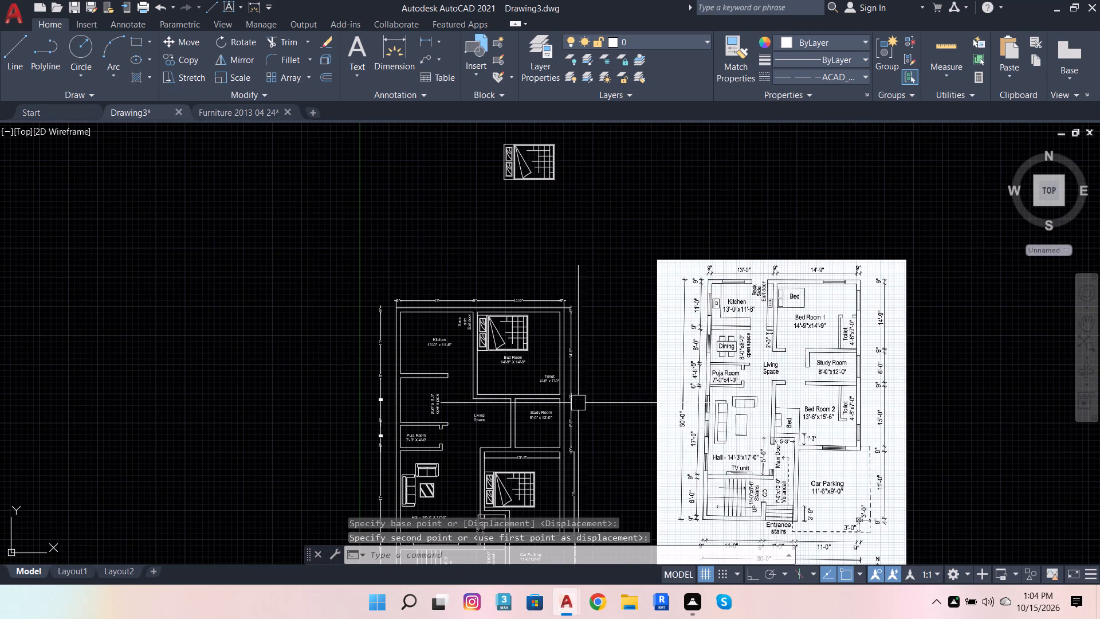
scroll(781, 314, down, 1)
scroll(795, 366, up, 3)
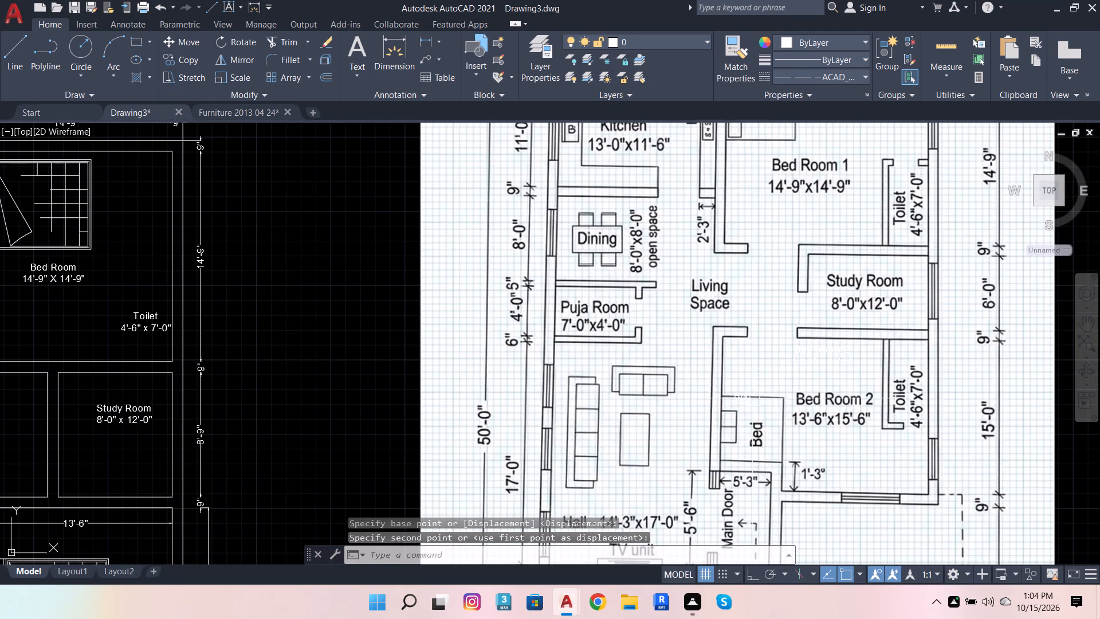
click(745, 395)
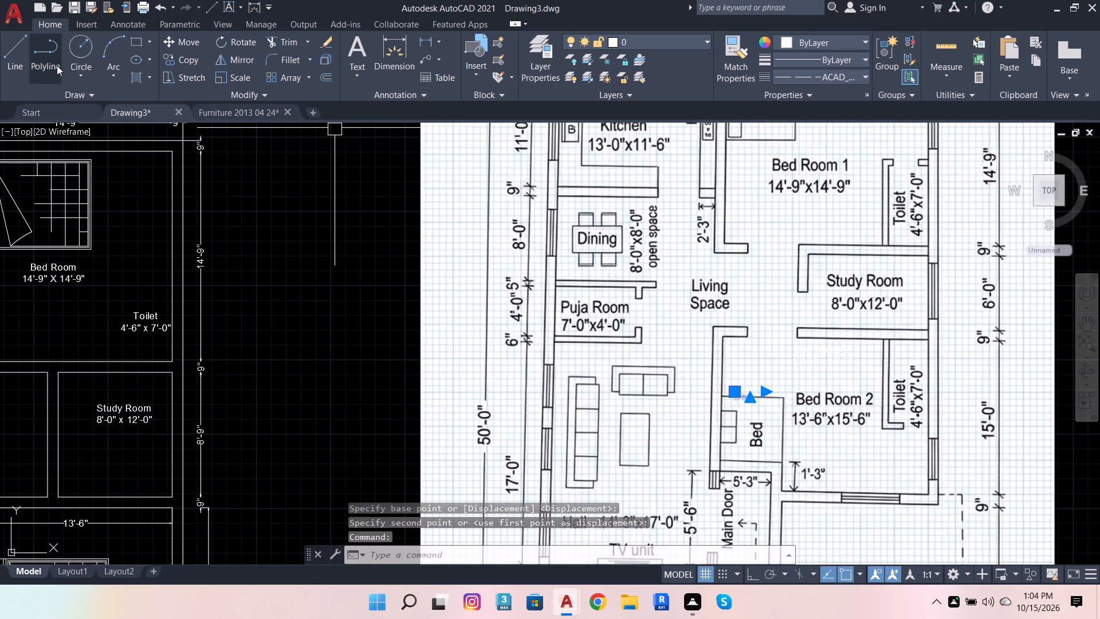
scroll(302, 164, down, 1)
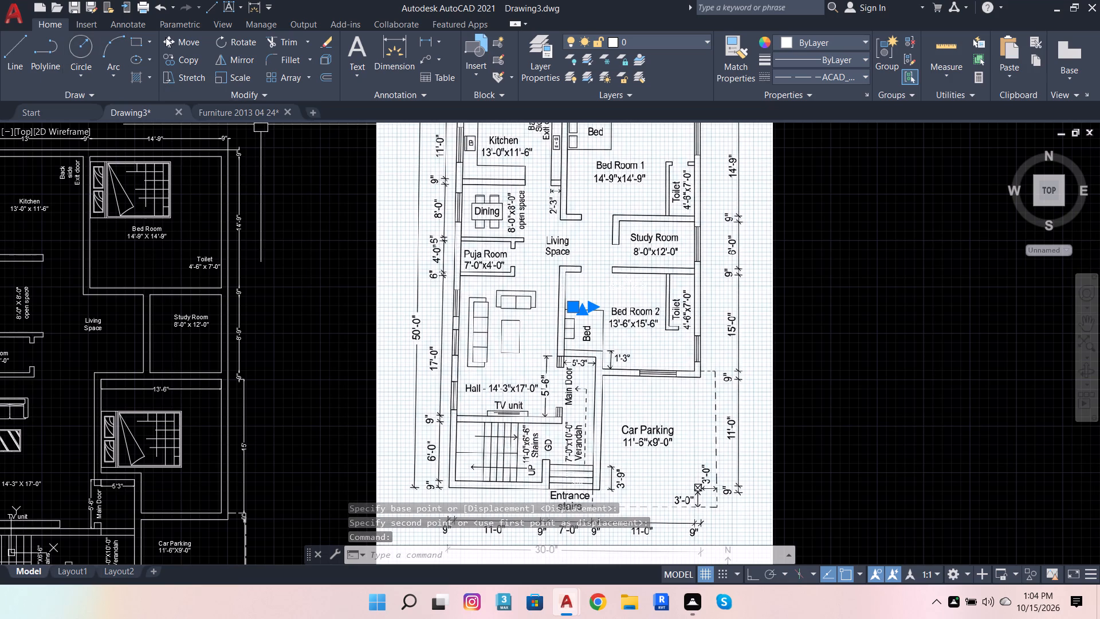
click(171, 39)
click(573, 308)
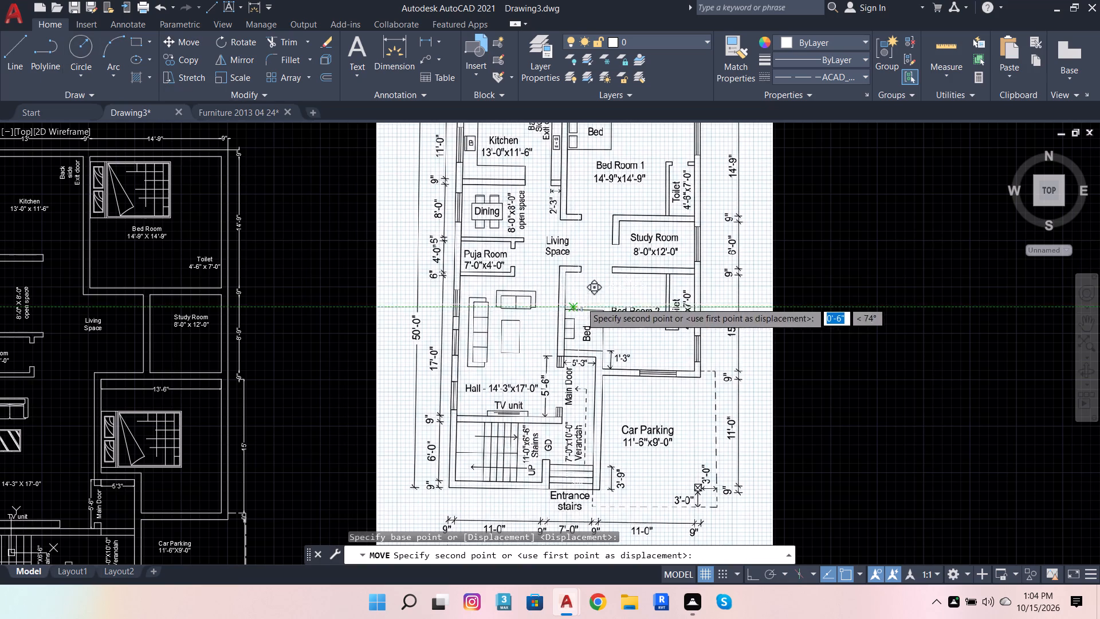
scroll(624, 287, down, 3)
scroll(488, 336, up, 5)
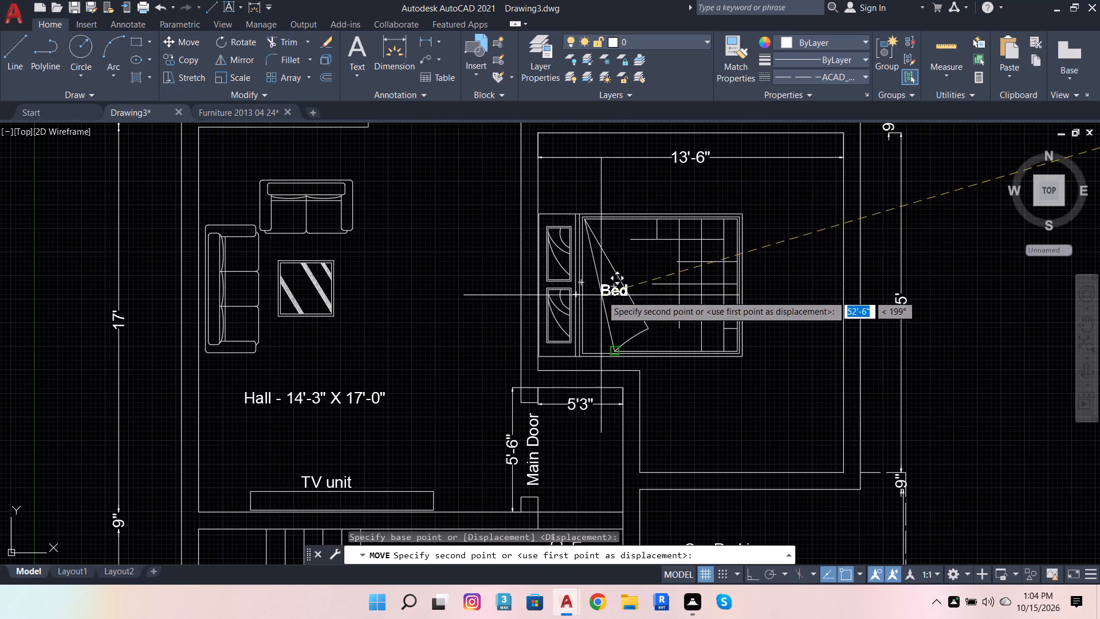
scroll(616, 286, up, 3)
click(604, 270)
Copy the "Bed" label from the south bedroom onto the bed in the north bedroom.
click(607, 258)
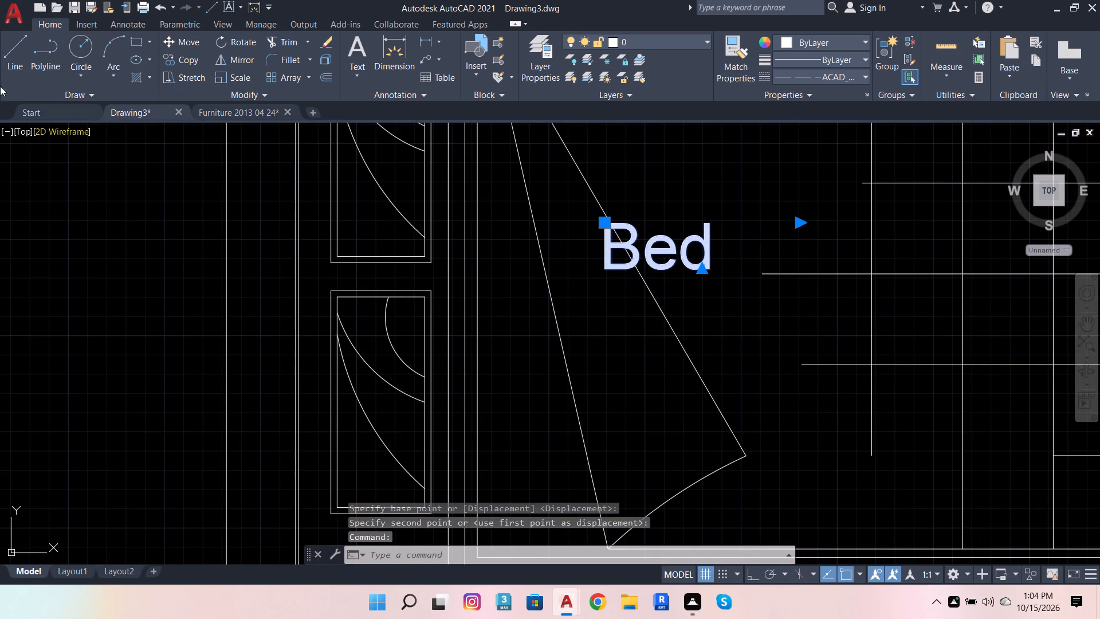
click(174, 64)
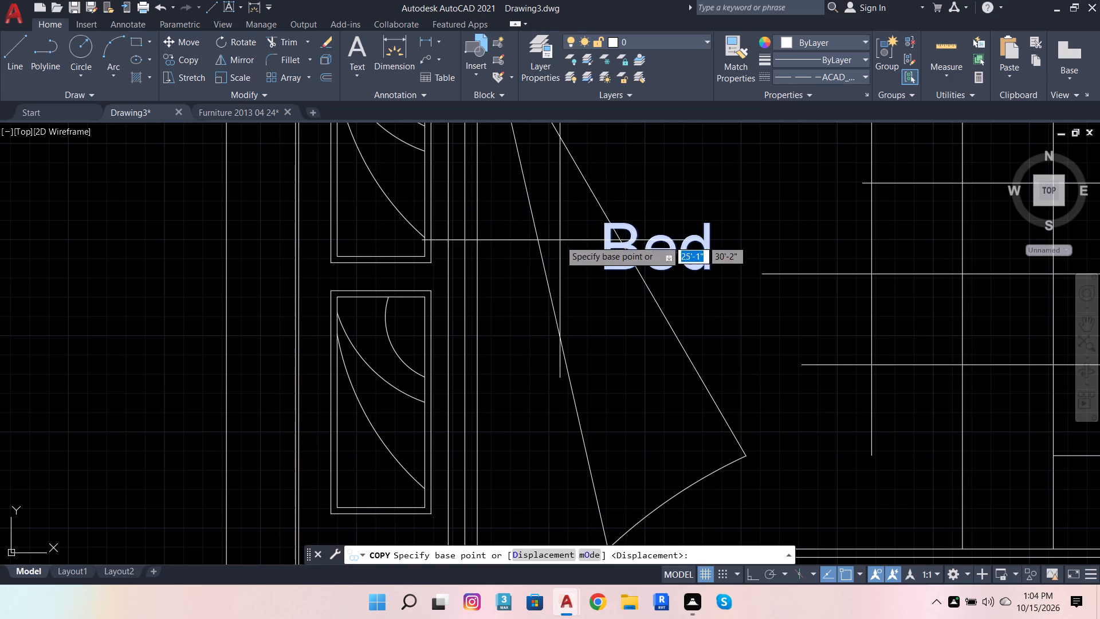
click(611, 238)
scroll(650, 276, down, 5)
scroll(661, 291, up, 3)
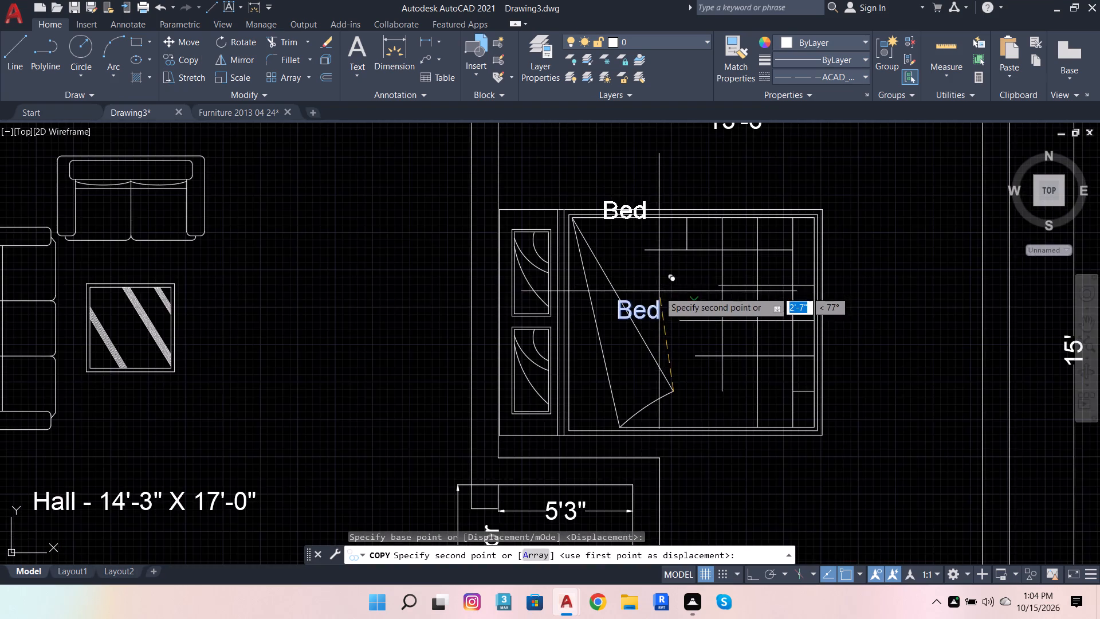
scroll(659, 341, down, 3)
scroll(682, 285, down, 2)
scroll(652, 212, up, 2)
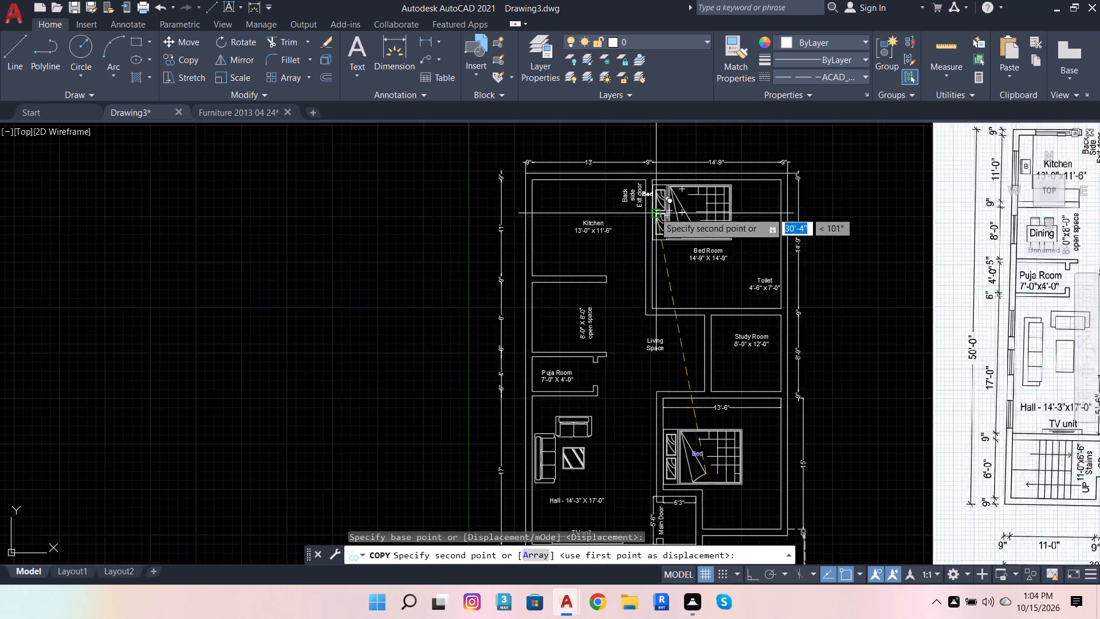
scroll(655, 212, up, 2)
scroll(749, 258, up, 2)
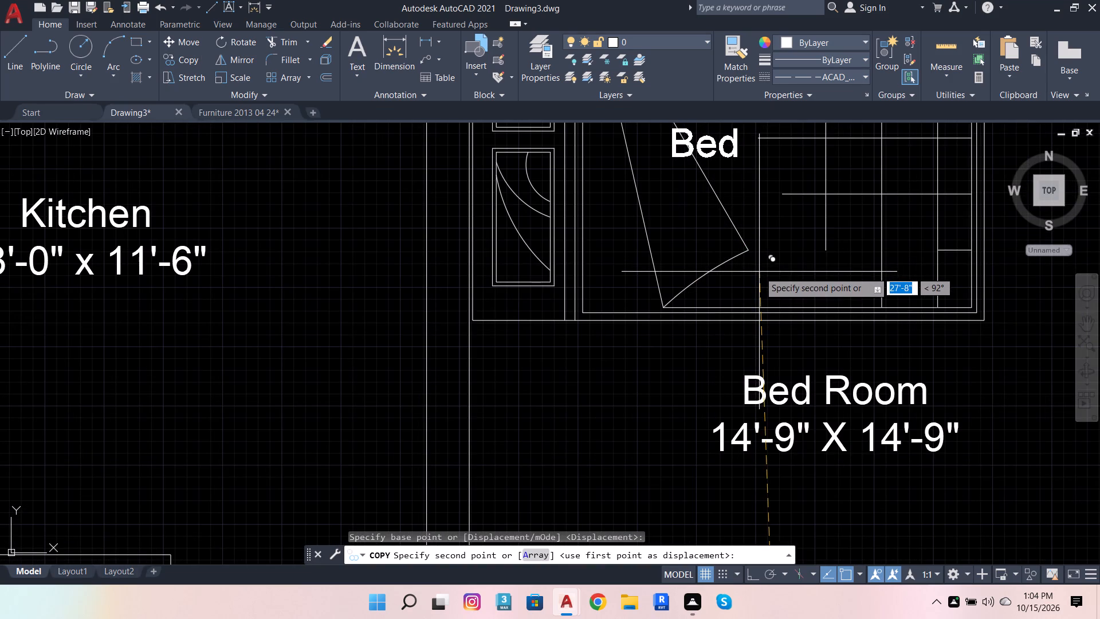
click(759, 272)
scroll(763, 310, down, 3)
key(Escape)
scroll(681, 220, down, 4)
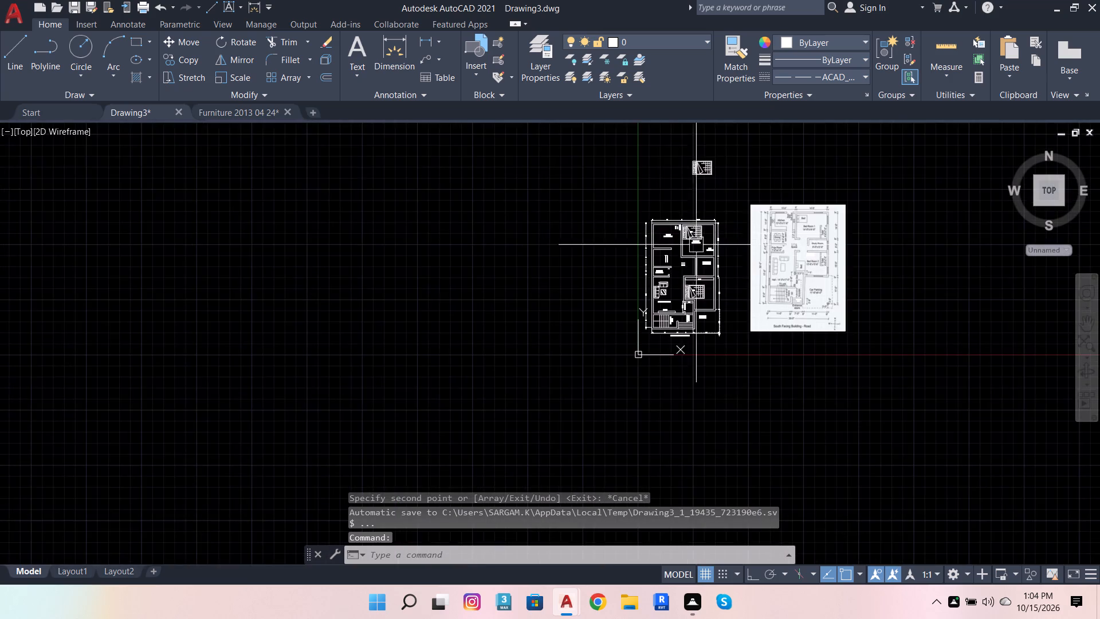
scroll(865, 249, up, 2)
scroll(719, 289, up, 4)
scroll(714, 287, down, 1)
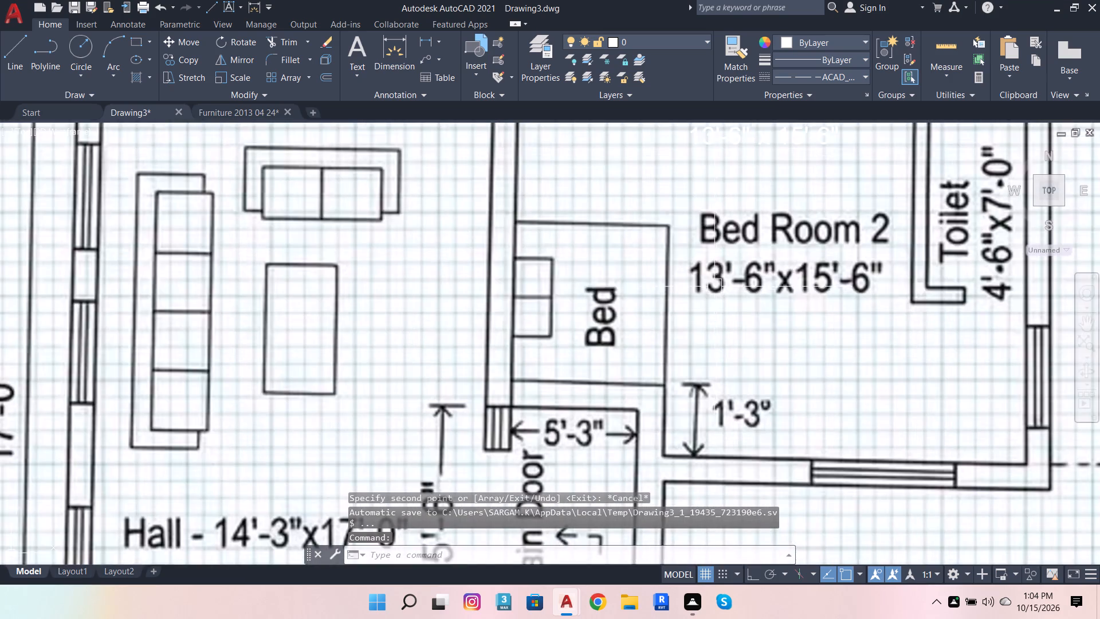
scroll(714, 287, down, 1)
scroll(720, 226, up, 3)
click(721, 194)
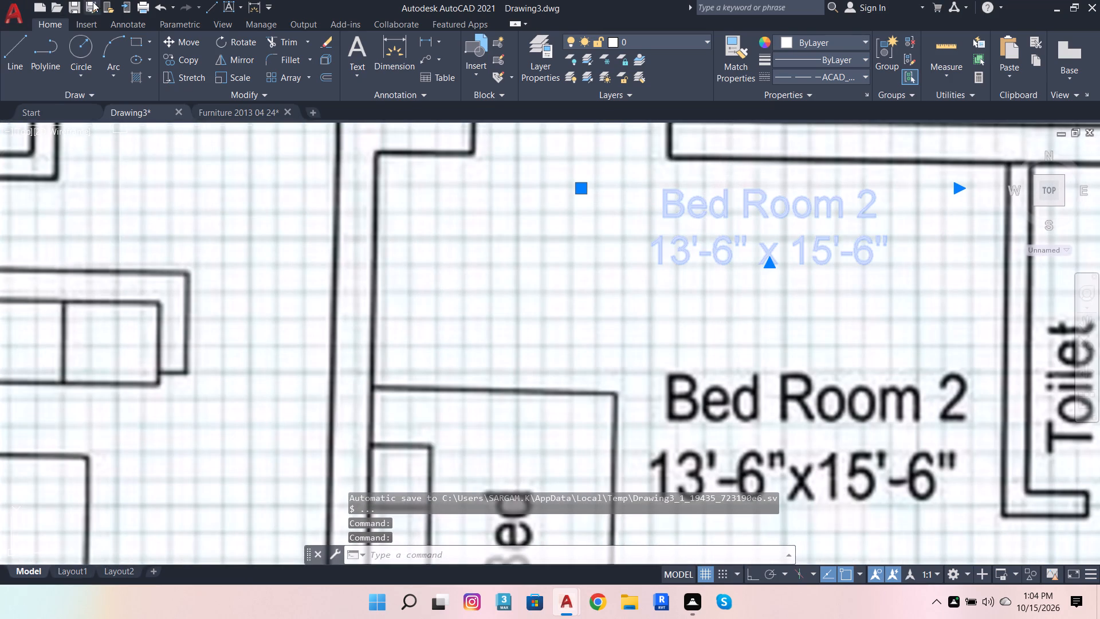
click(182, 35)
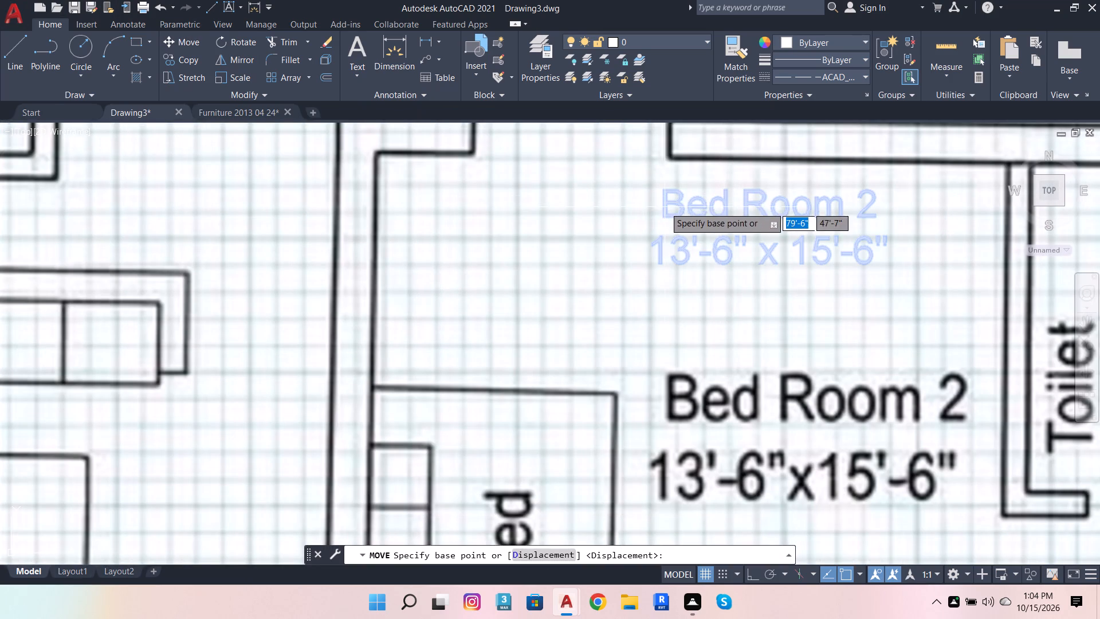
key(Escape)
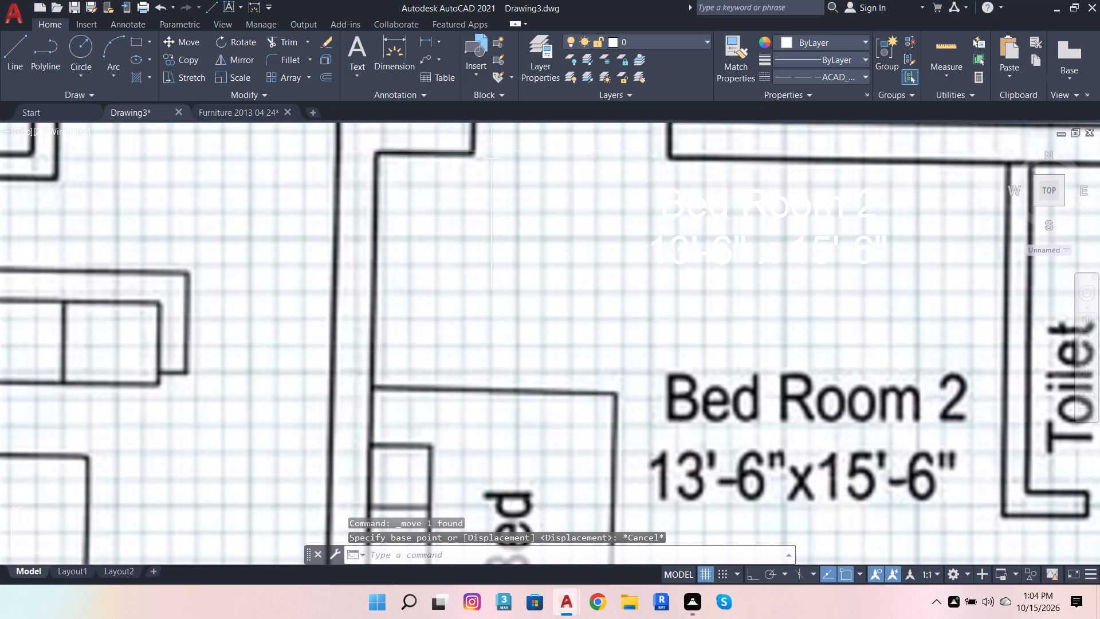
Move the "Bed Room 2 13'-6" x 15'-6"" label from the reference image to just above the bed in the plan's south bedroom.
click(646, 190)
click(882, 293)
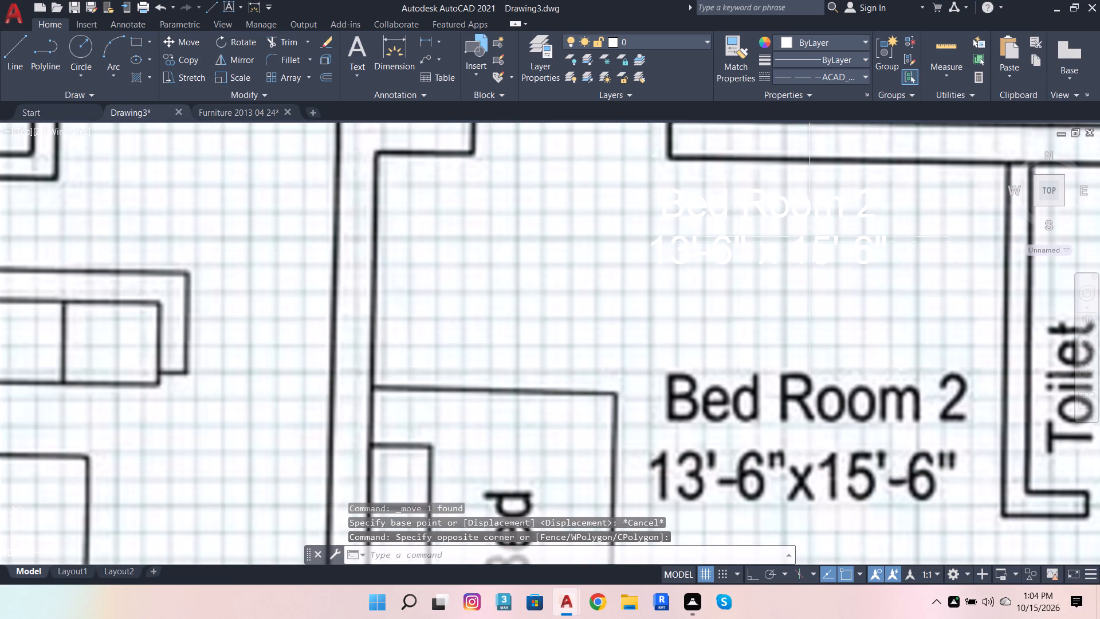
click(808, 216)
click(172, 36)
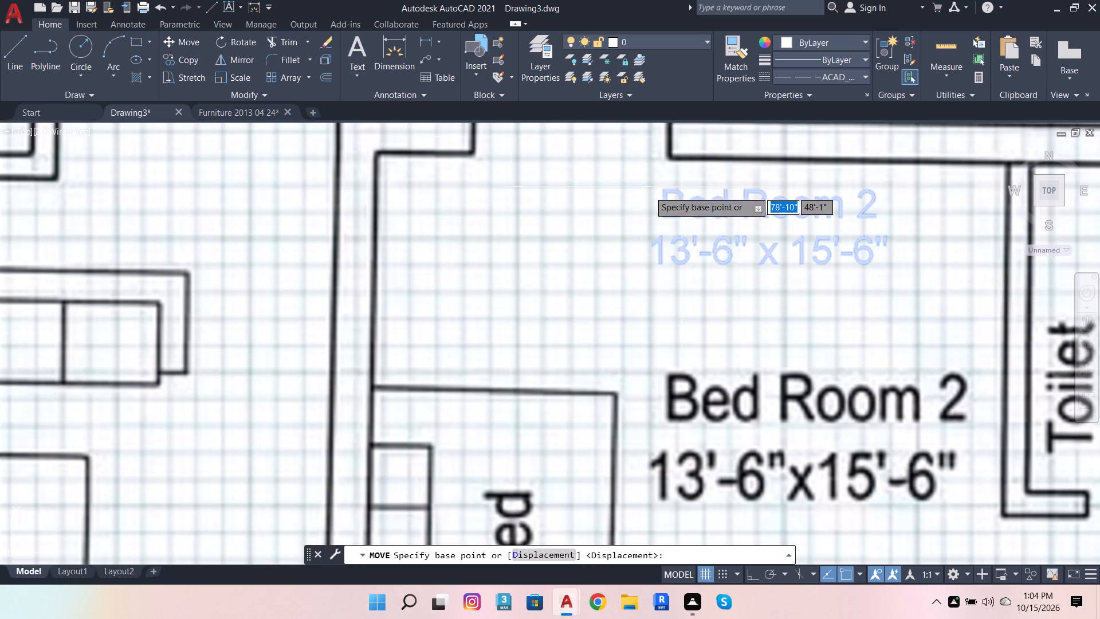
scroll(822, 263, up, 3)
click(595, 222)
scroll(666, 222, down, 7)
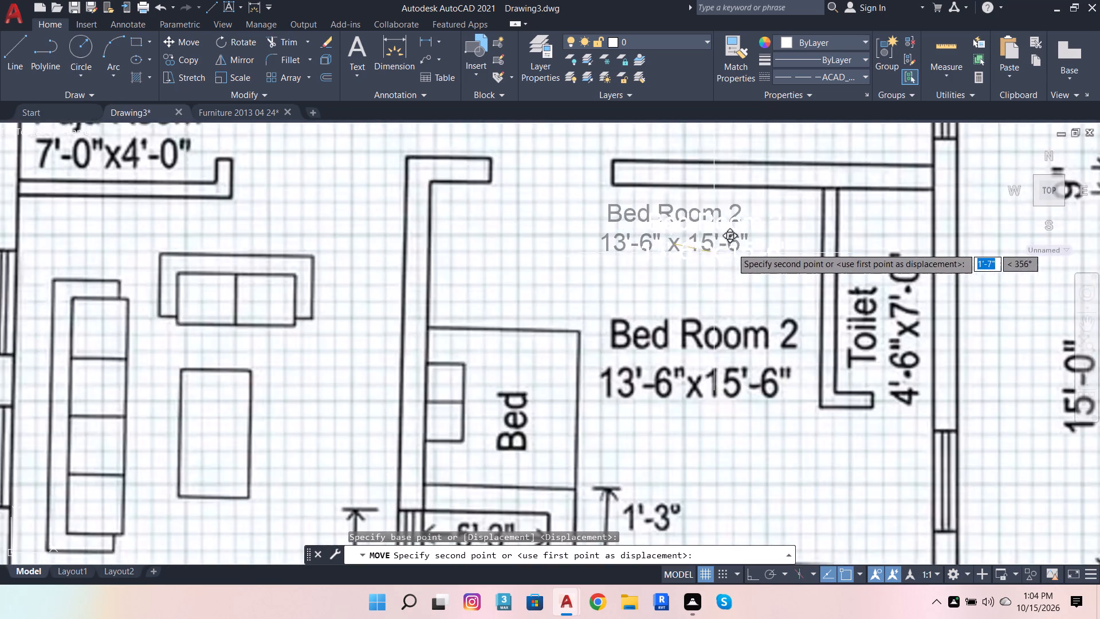
scroll(732, 248, down, 7)
scroll(469, 358, up, 3)
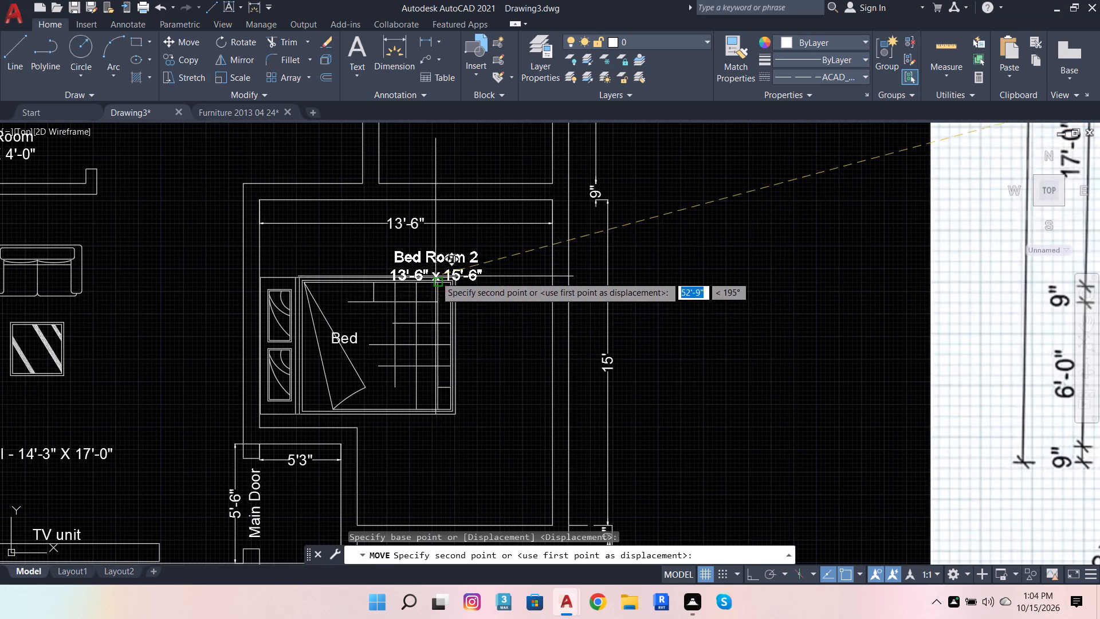
scroll(435, 275, up, 2)
click(443, 257)
Check the reference image around Bed Room 2's toilet for leftover labels and compare its layout with the drafted plan.
scroll(352, 301, down, 5)
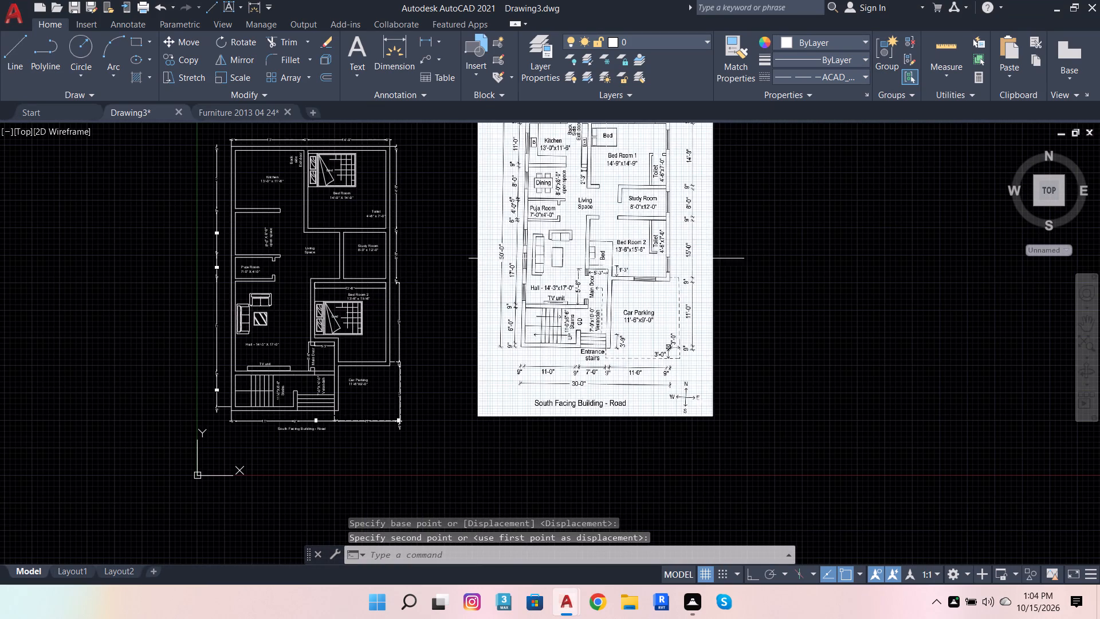
scroll(658, 234, up, 3)
click(657, 240)
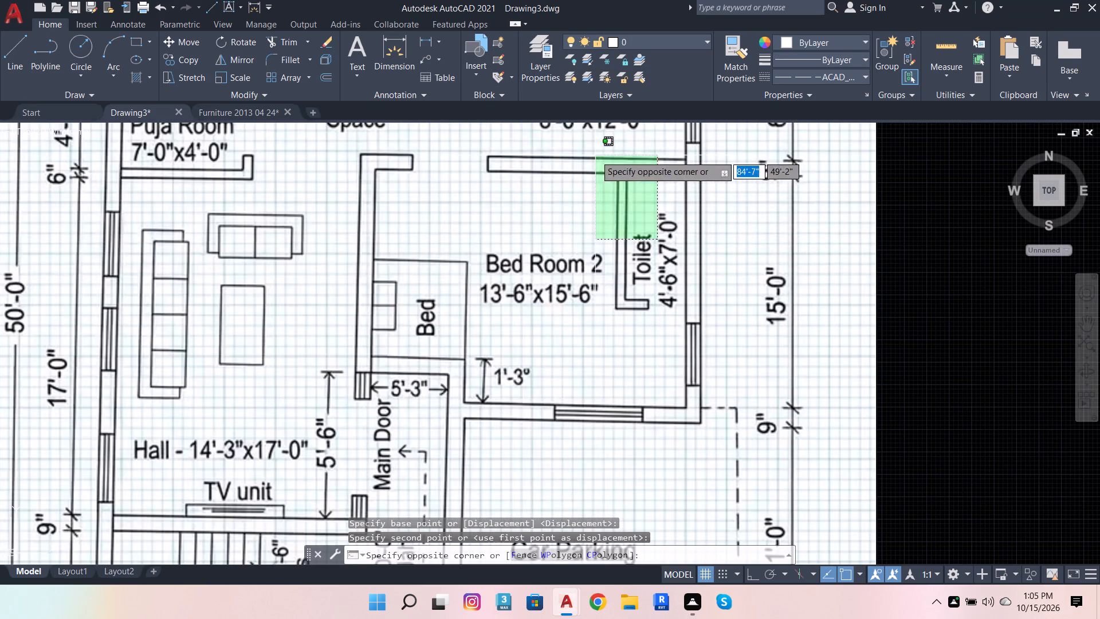
click(595, 155)
scroll(704, 213, down, 1)
scroll(690, 178, up, 3)
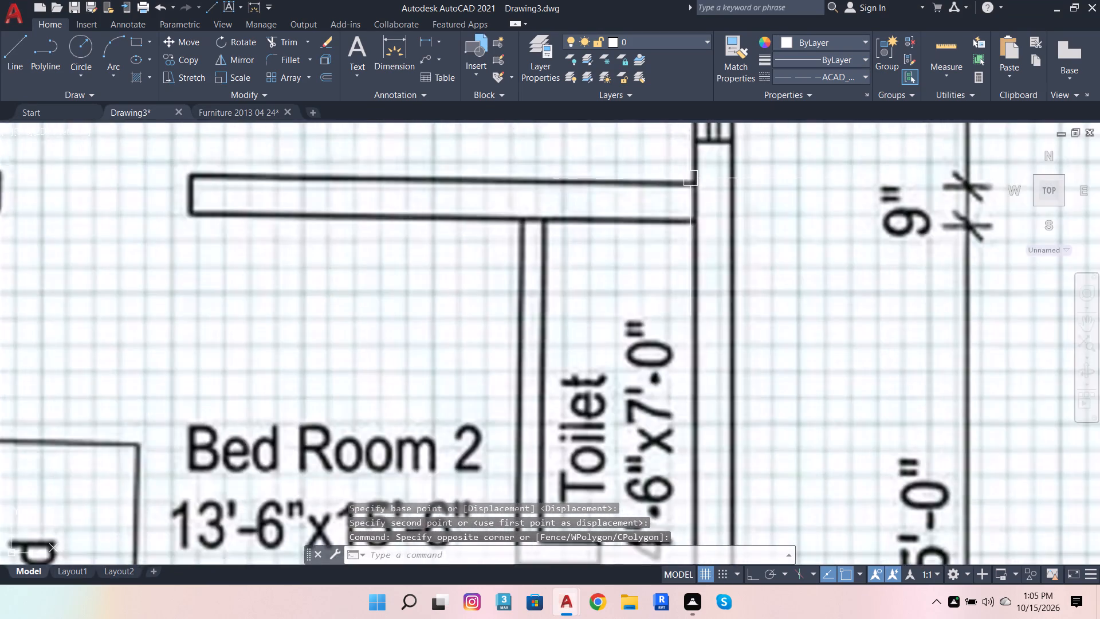
scroll(690, 179, up, 1)
scroll(694, 257, down, 5)
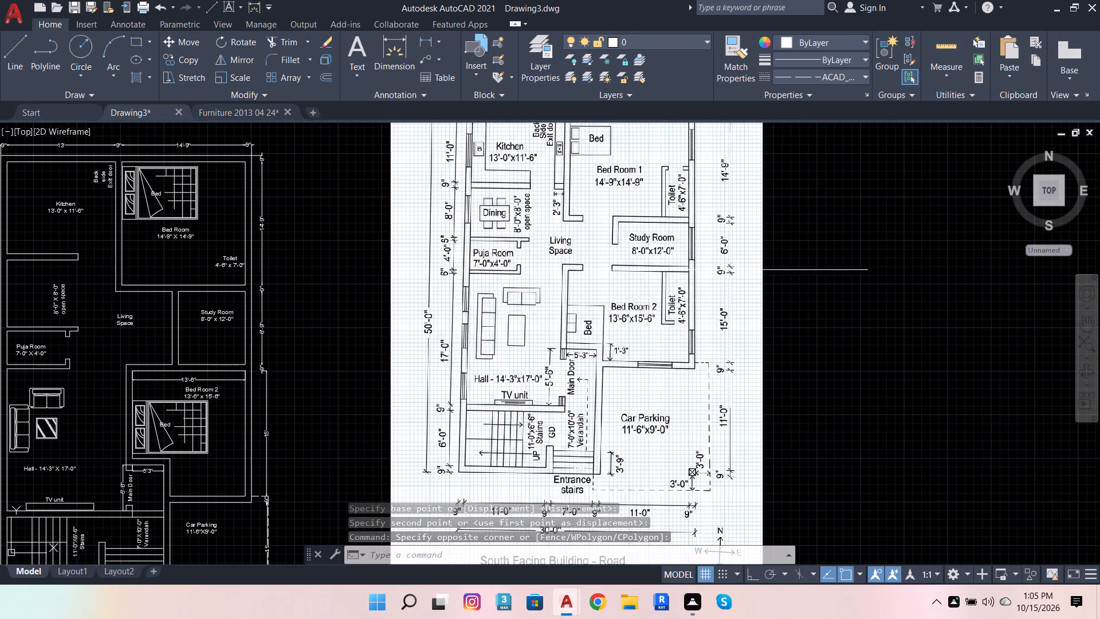
scroll(771, 332, down, 1)
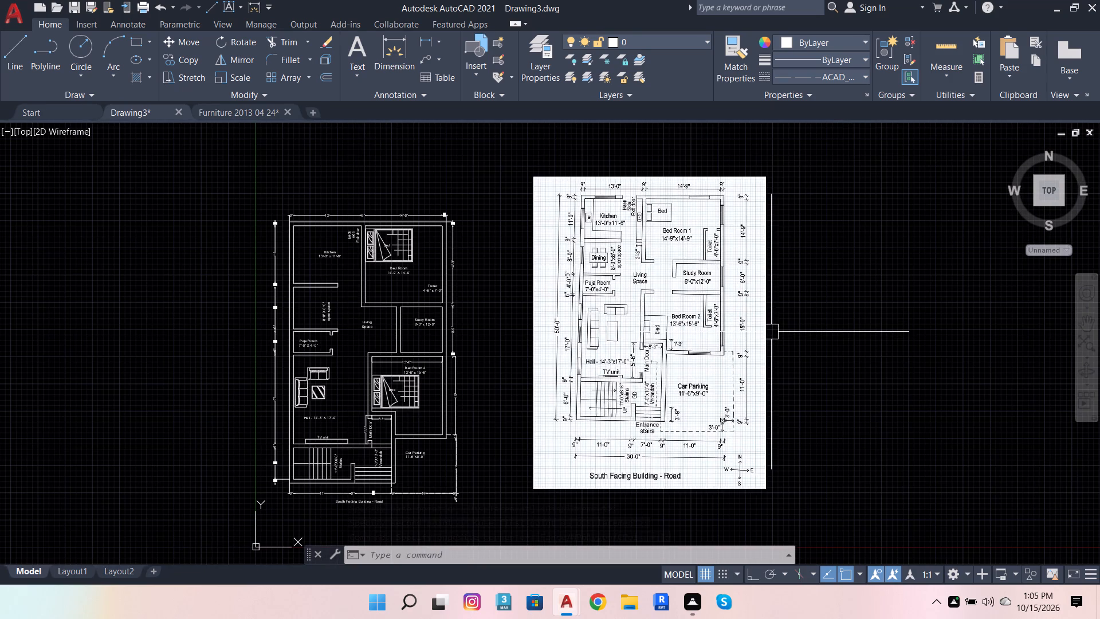
scroll(472, 406, up, 3)
scroll(466, 387, down, 2)
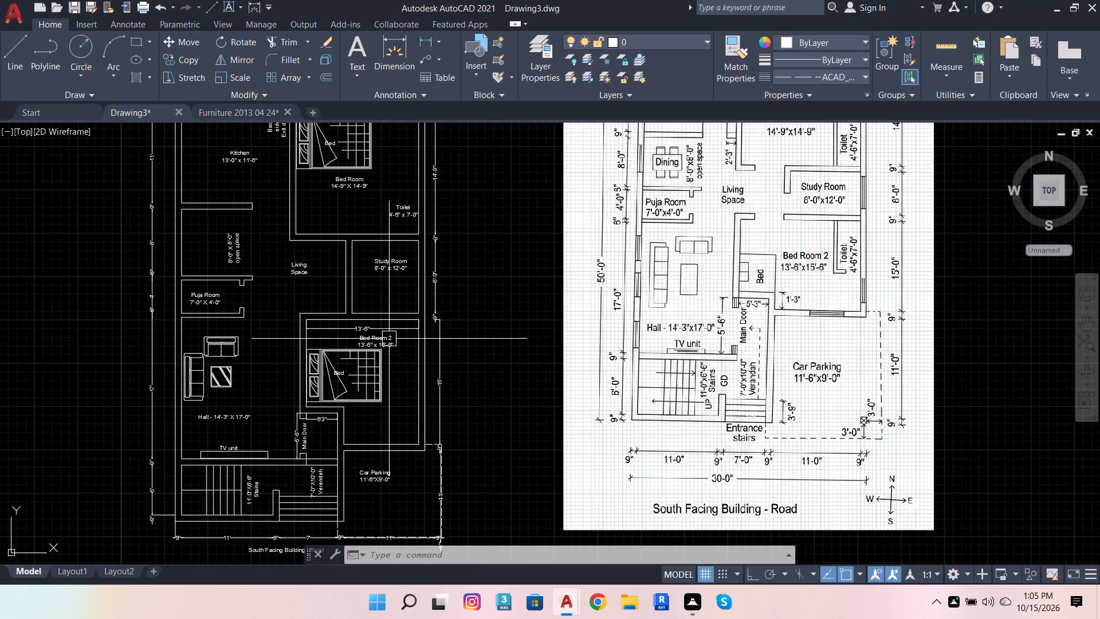
Select the inner east wall line of Bed Room 2 in the plan.
scroll(394, 324, up, 2)
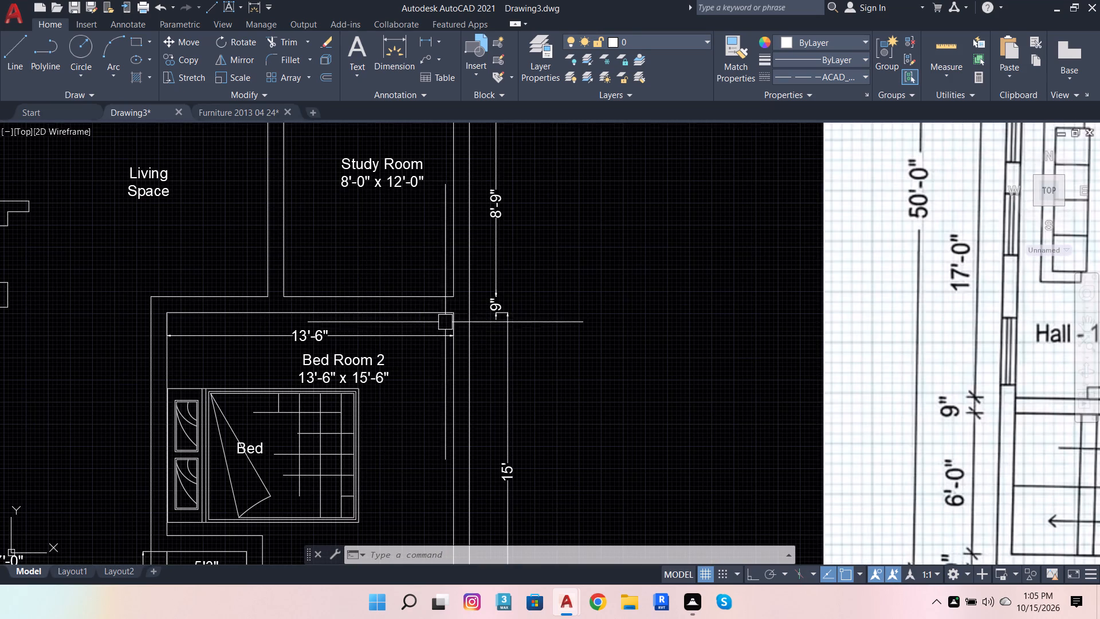
scroll(445, 322, up, 2)
click(469, 322)
key(Escape)
click(470, 389)
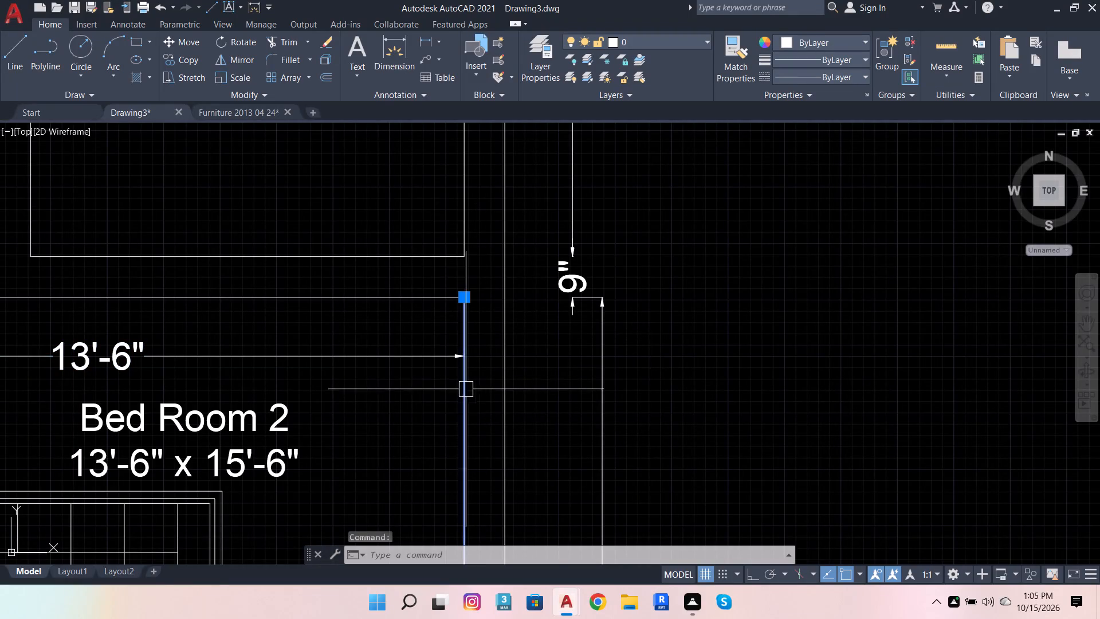
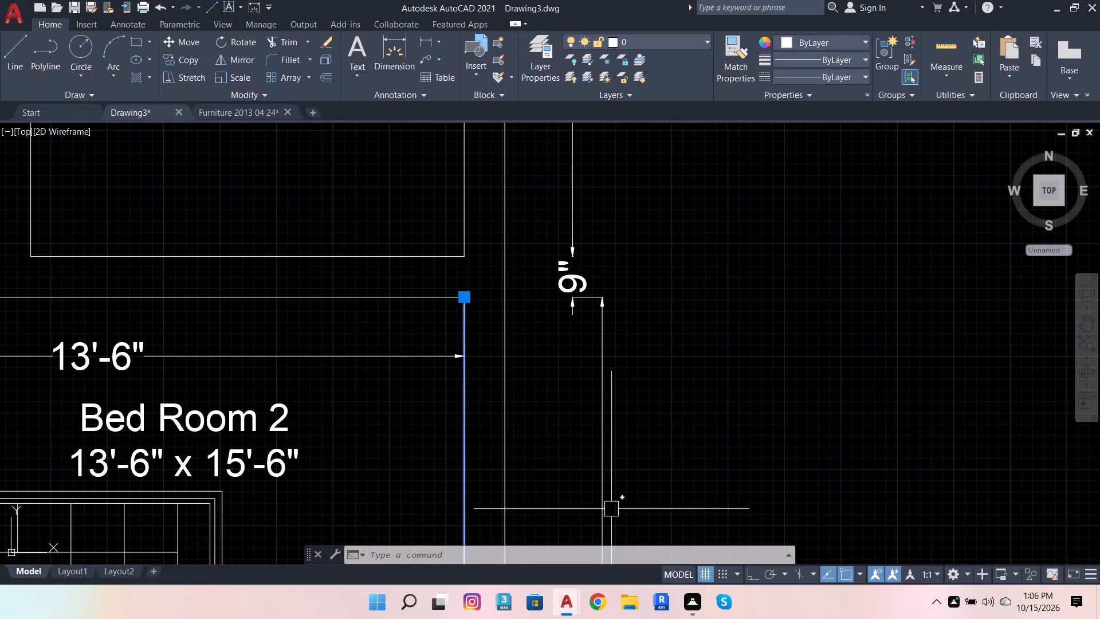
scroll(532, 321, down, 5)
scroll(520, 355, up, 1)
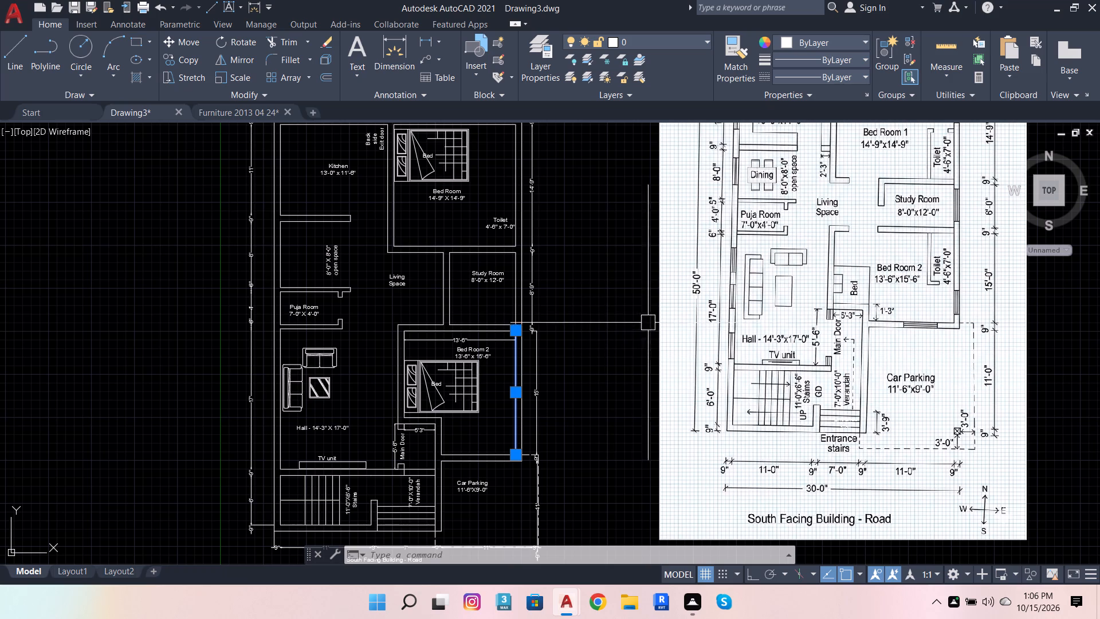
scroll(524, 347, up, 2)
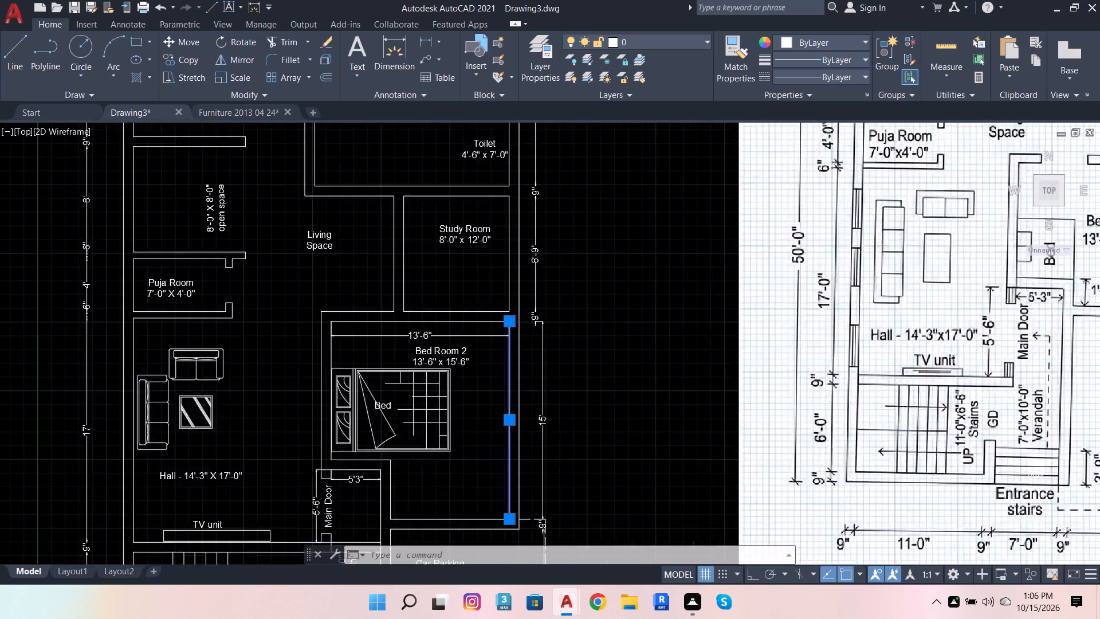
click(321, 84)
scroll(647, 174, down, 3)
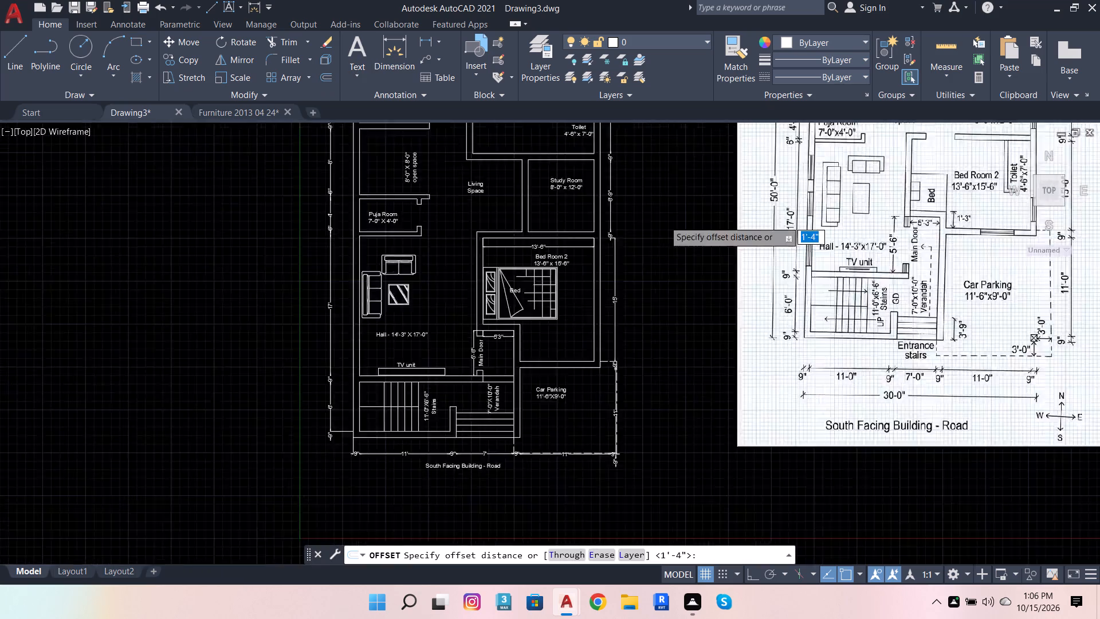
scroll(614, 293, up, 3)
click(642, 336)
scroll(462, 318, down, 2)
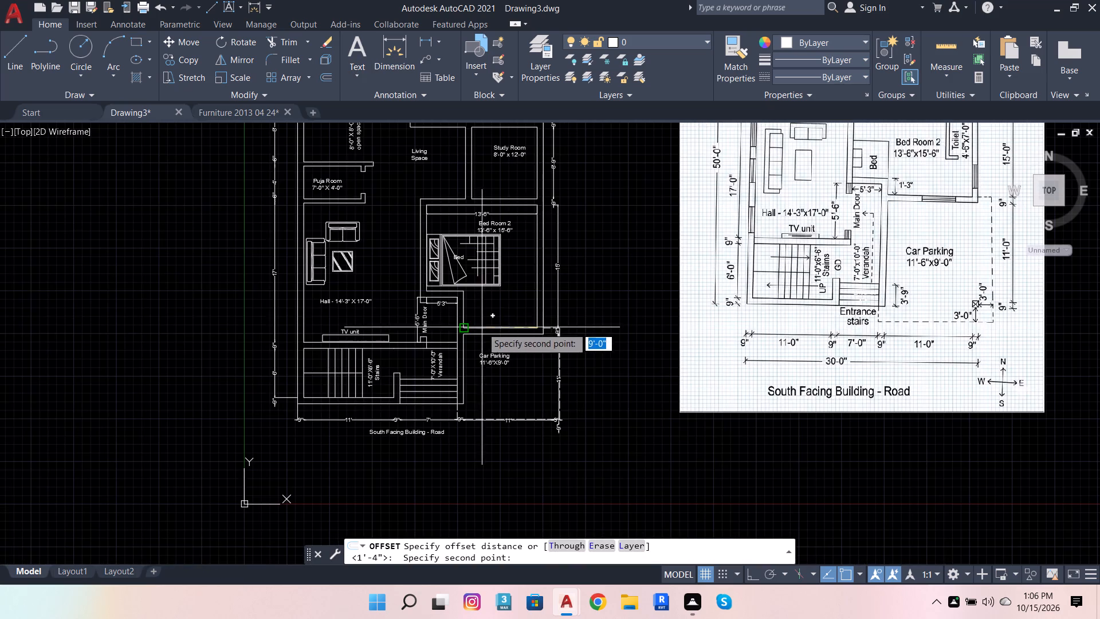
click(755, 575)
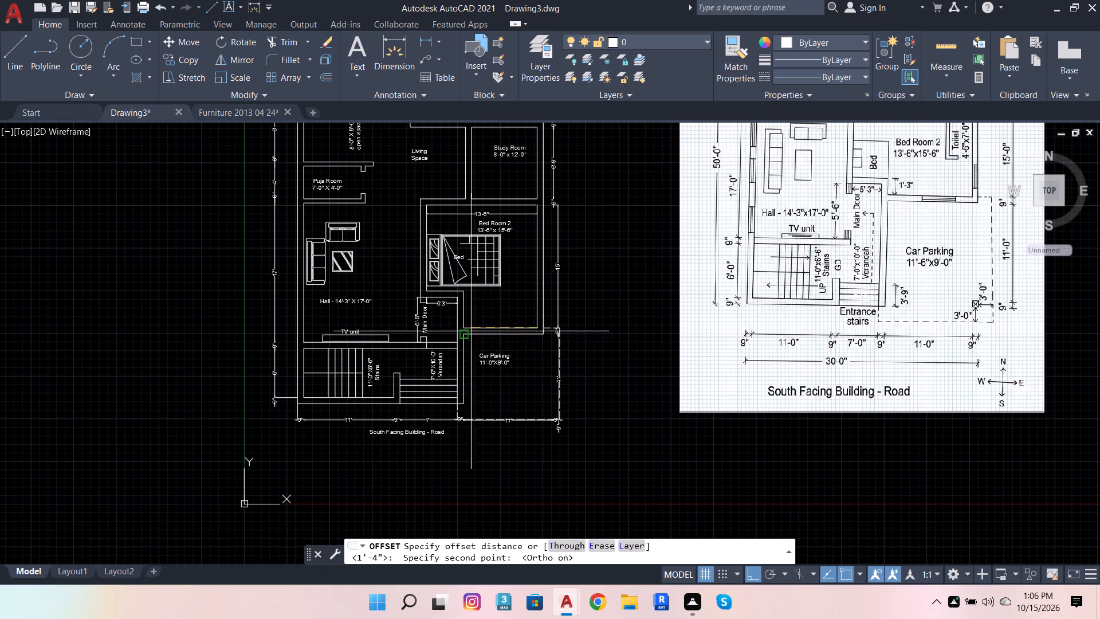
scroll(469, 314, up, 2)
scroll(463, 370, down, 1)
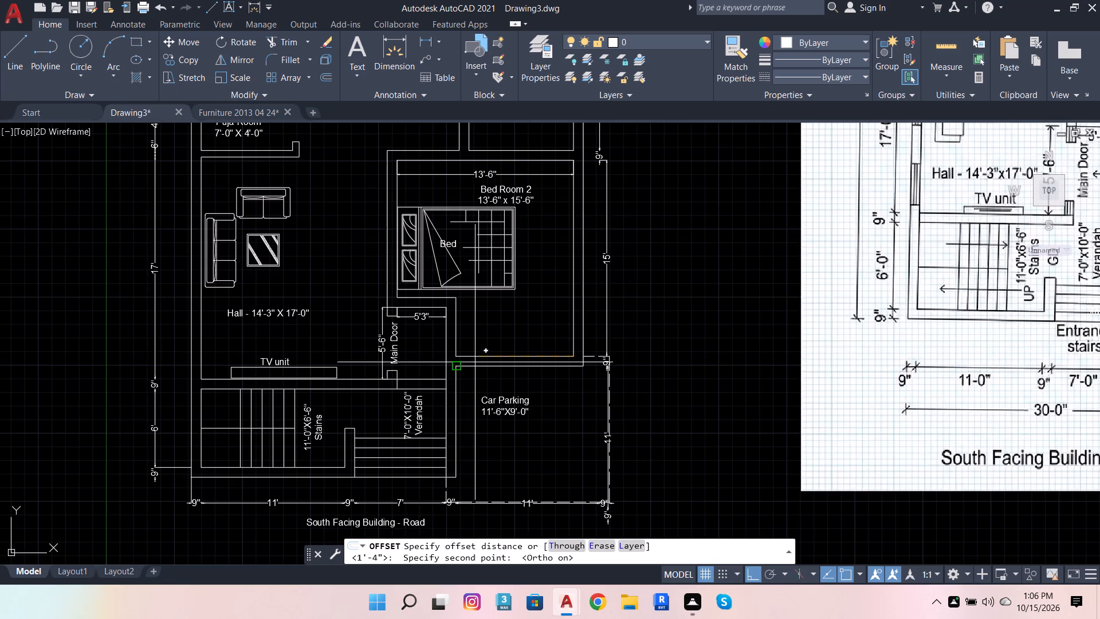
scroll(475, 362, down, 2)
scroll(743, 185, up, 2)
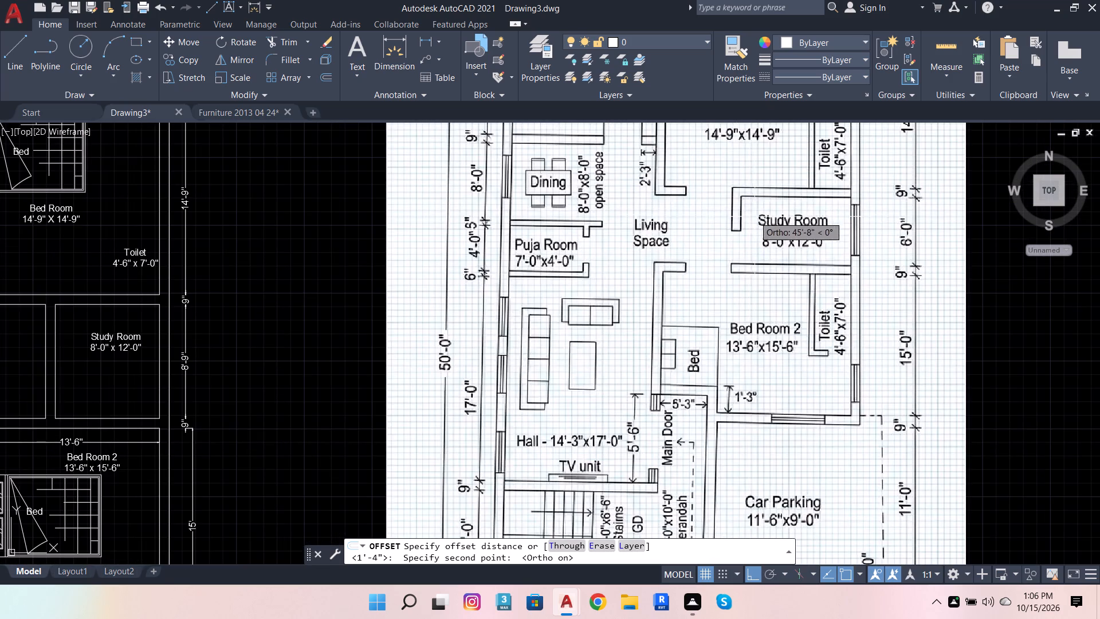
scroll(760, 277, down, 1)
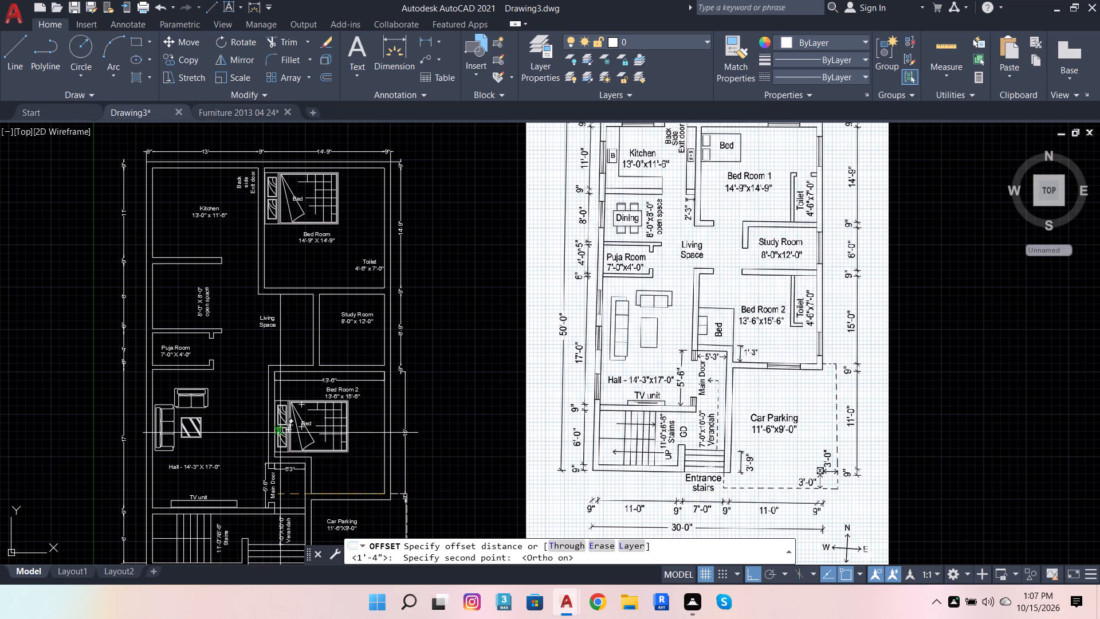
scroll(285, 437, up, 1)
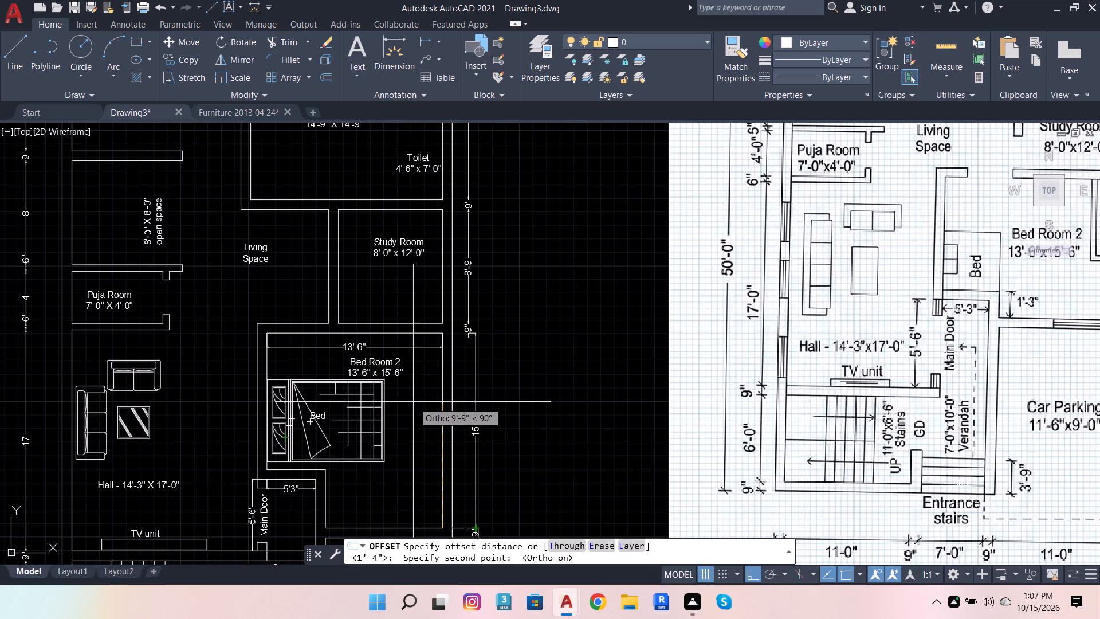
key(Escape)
Offset the long east outer wall line beside Bed Room 2 by 4'6" toward the inside of the building.
scroll(476, 369, down, 2)
scroll(465, 394, up, 2)
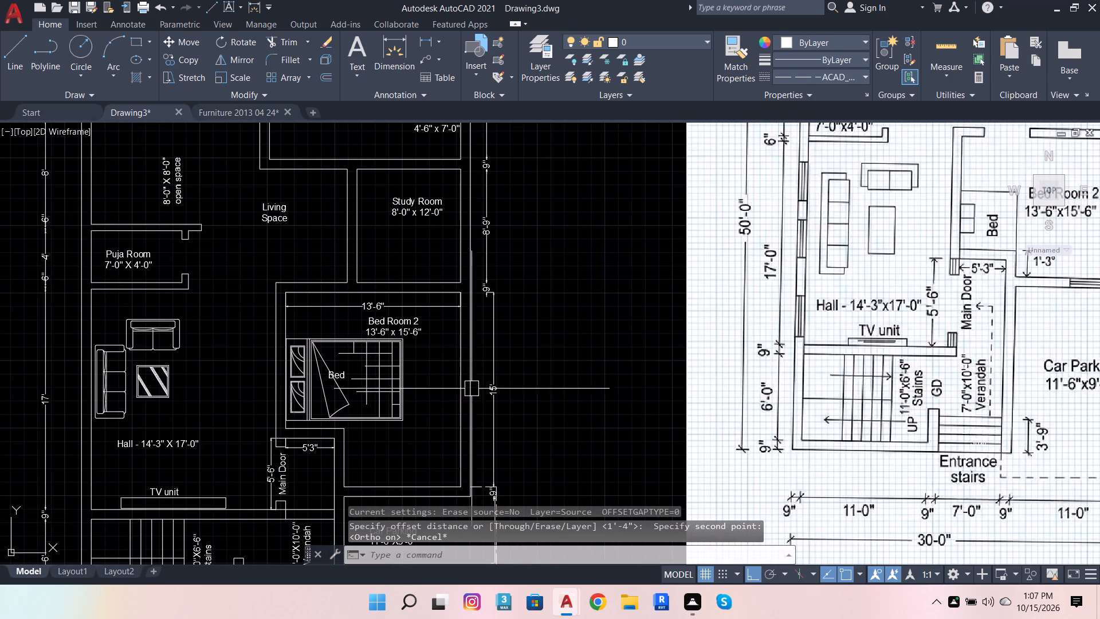
click(473, 387)
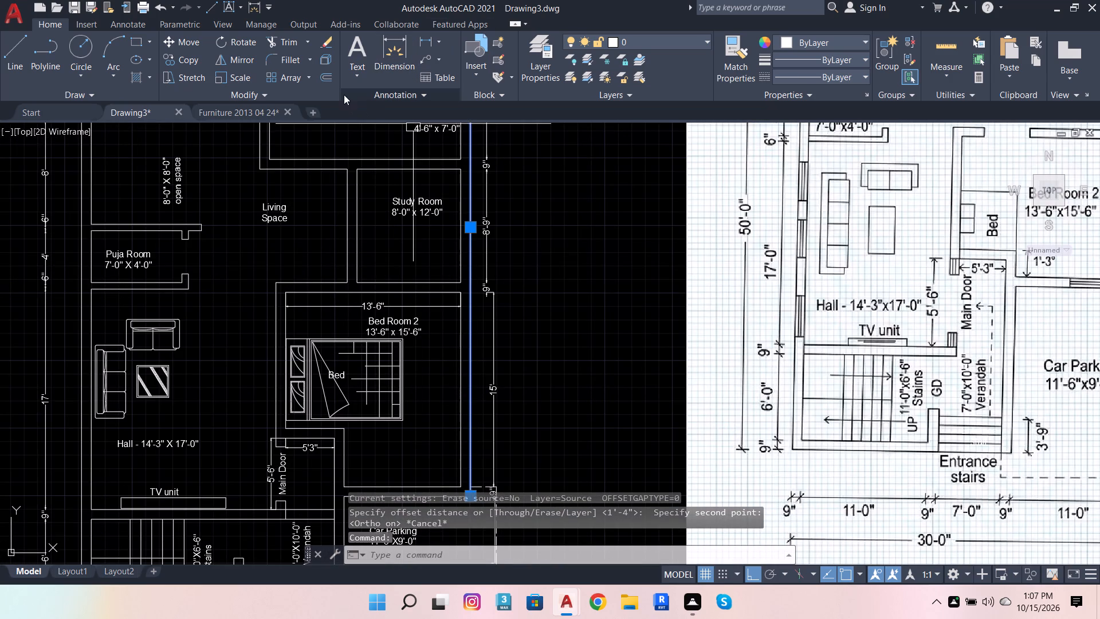
click(328, 79)
scroll(516, 103, down, 3)
scroll(440, 303, down, 3)
scroll(454, 339, up, 4)
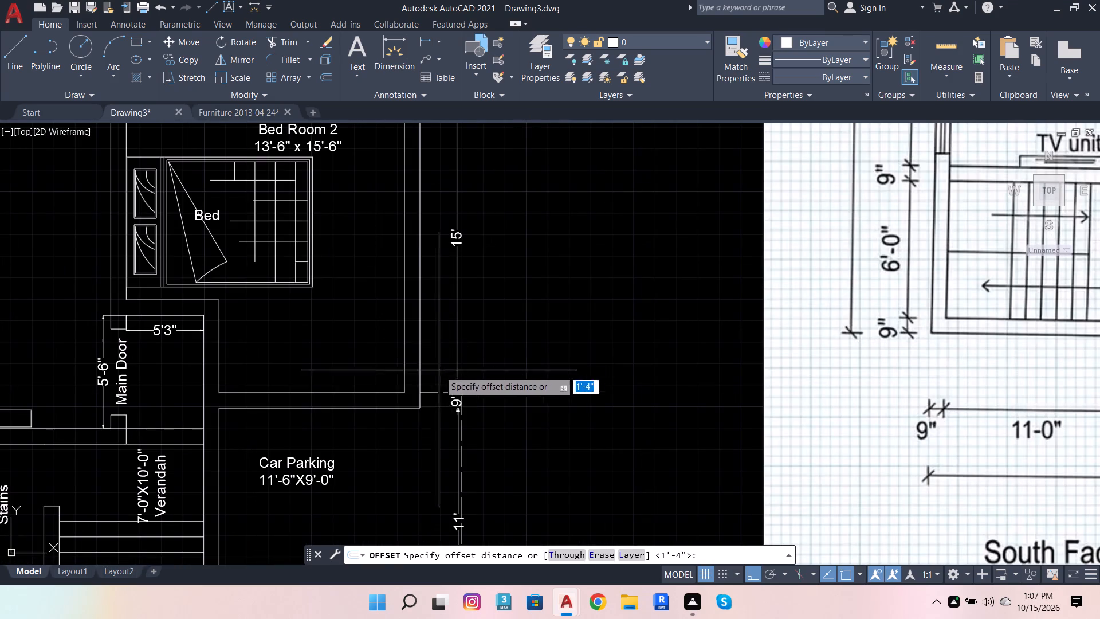
click(412, 410)
text(4'6)
key(Return)
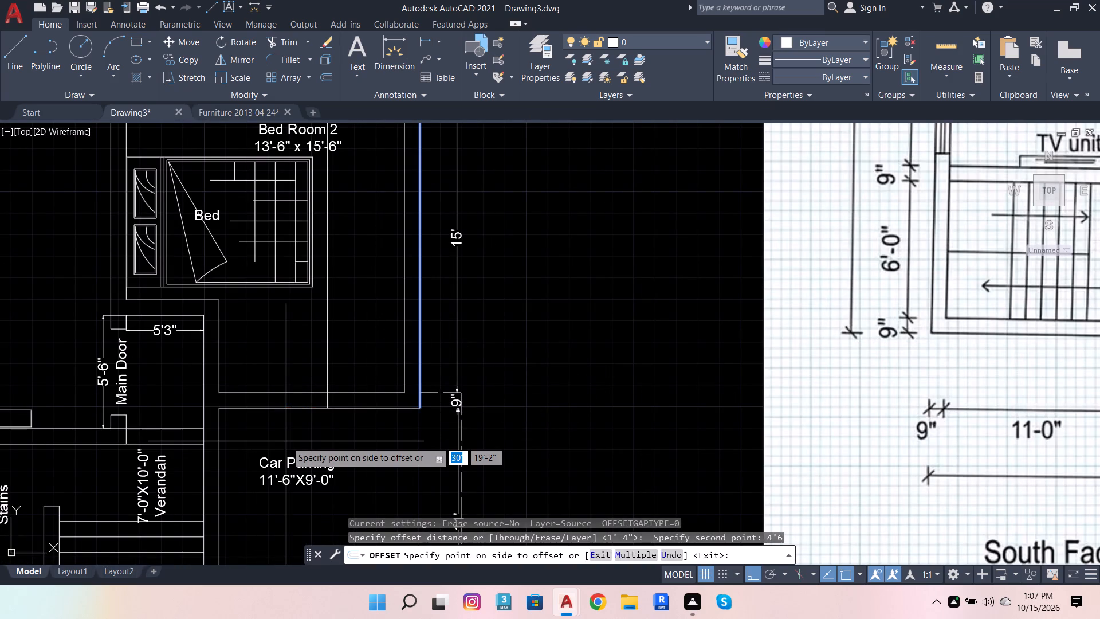
click(286, 441)
scroll(400, 444, down, 2)
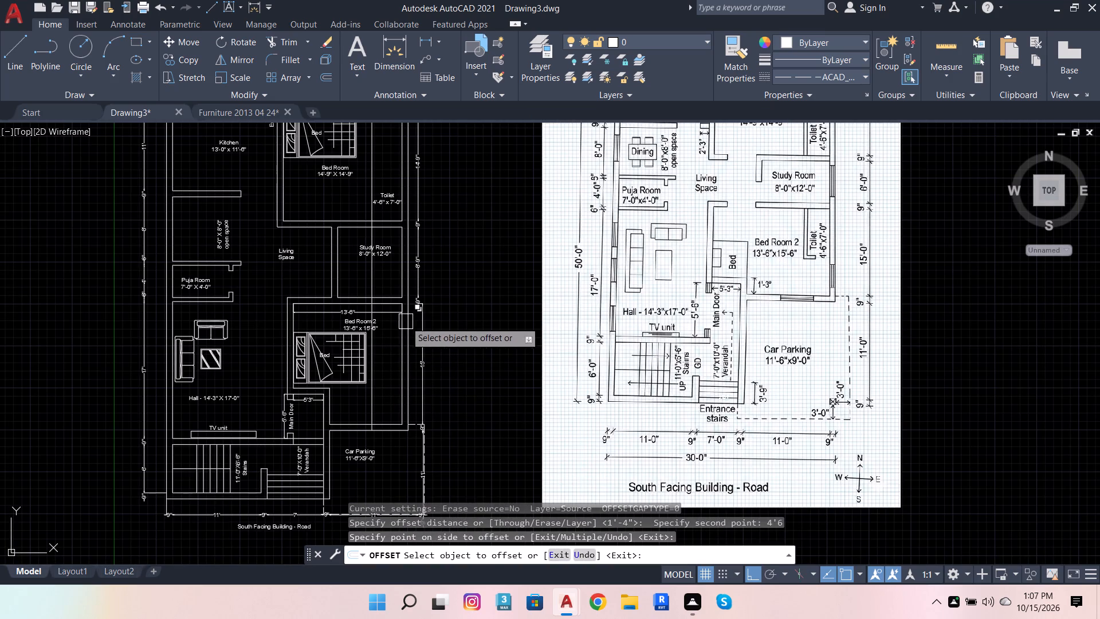
key(Escape)
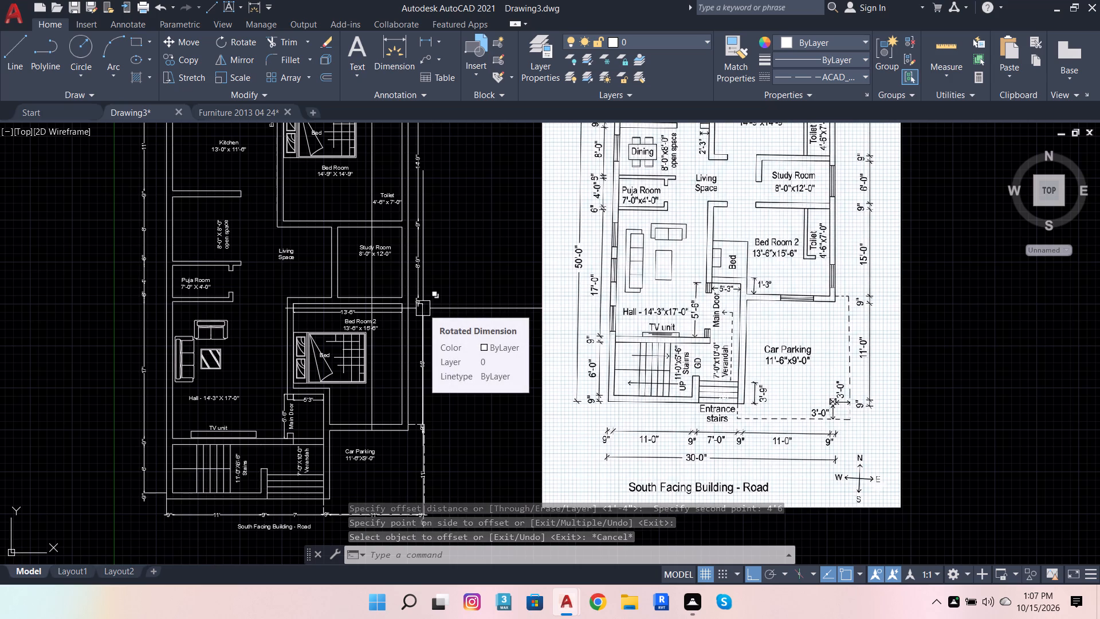
Offset the Study Room's south wall line 7' down into Bed Room 2 for its toilet.
click(358, 293)
click(321, 77)
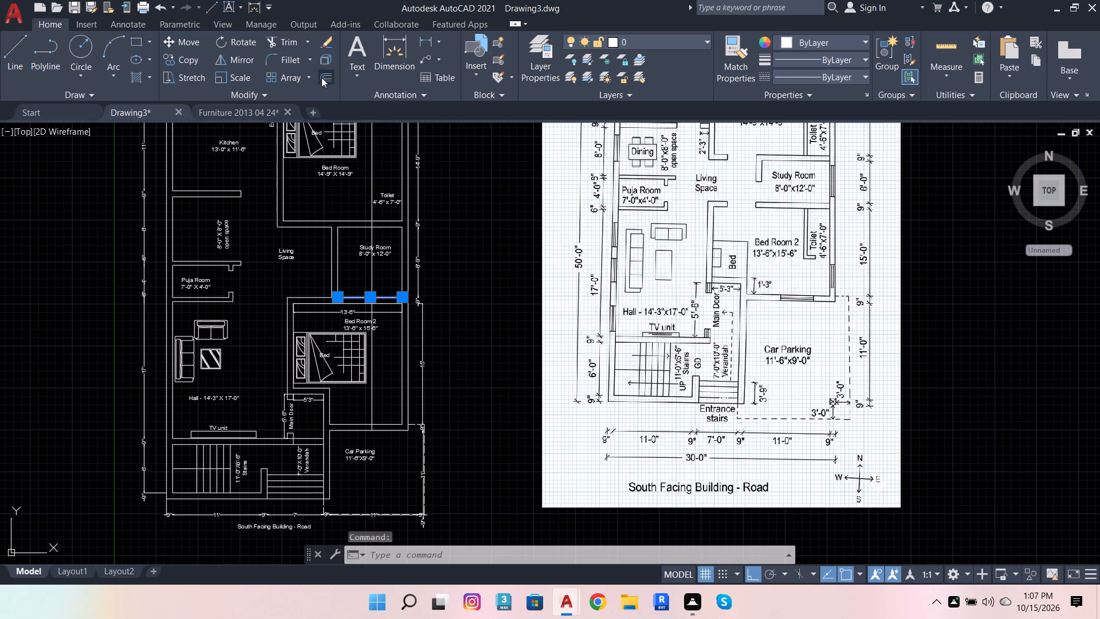
click(349, 295)
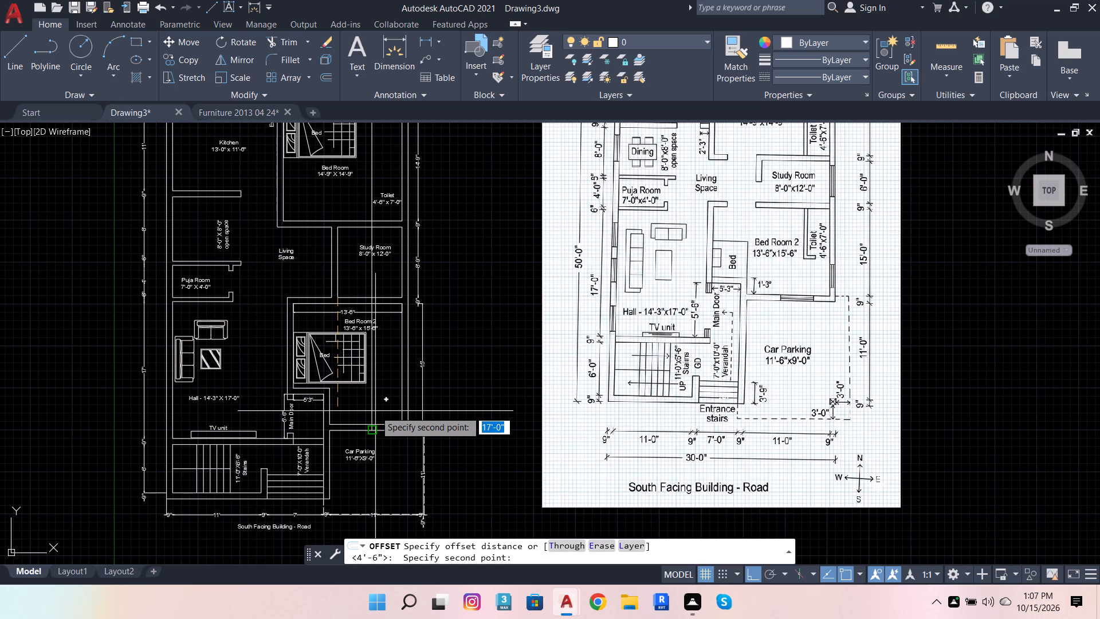
text(7')
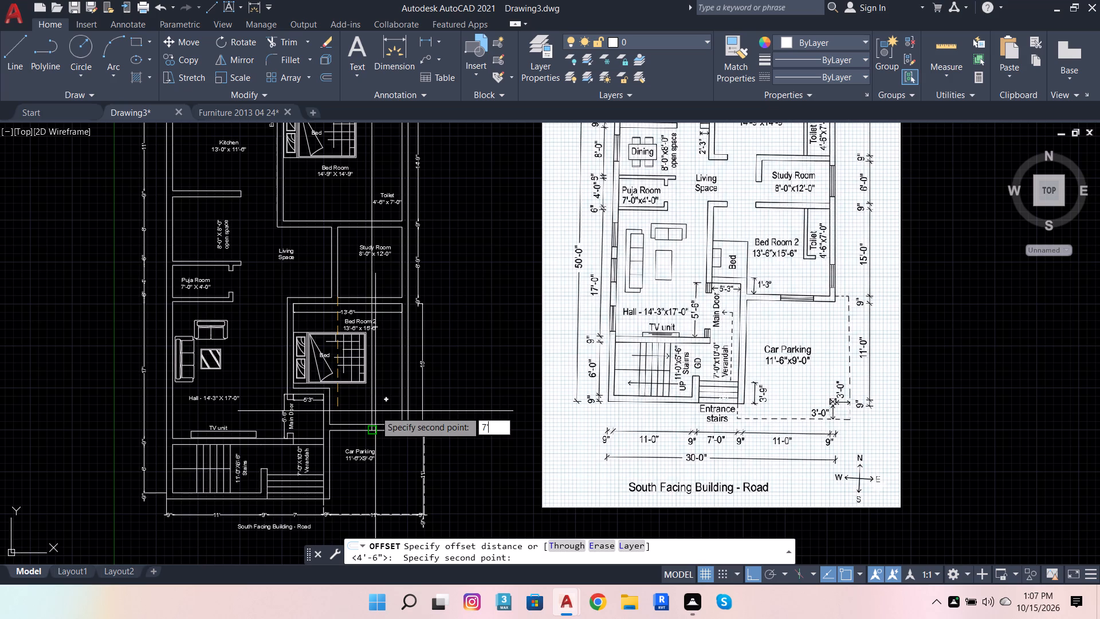
key(Return)
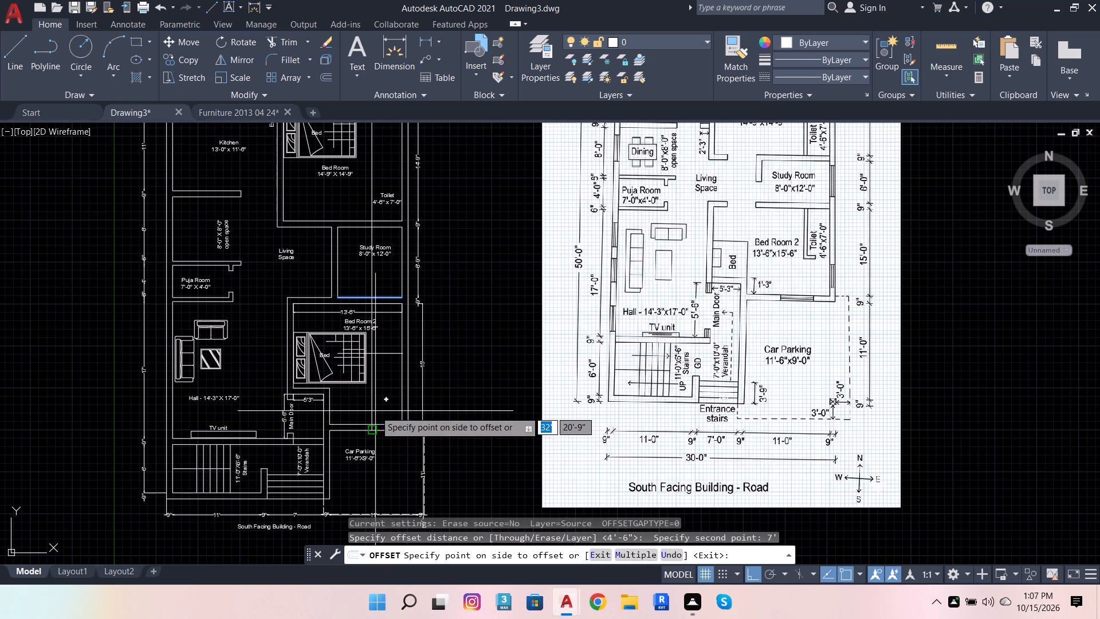
scroll(375, 409, up, 2)
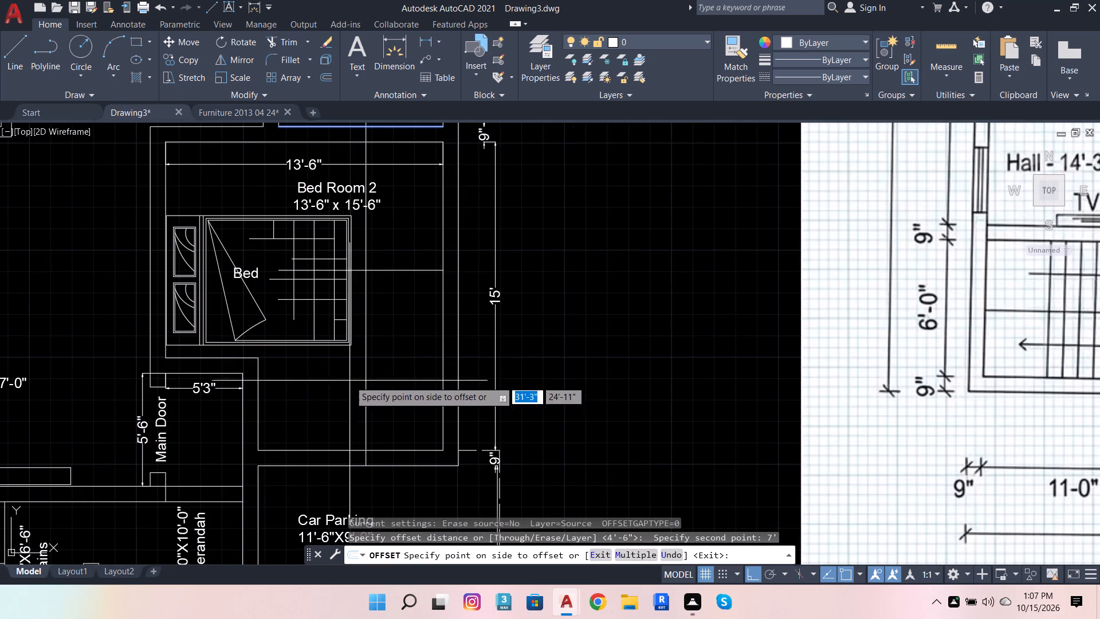
click(325, 397)
scroll(352, 425, down, 2)
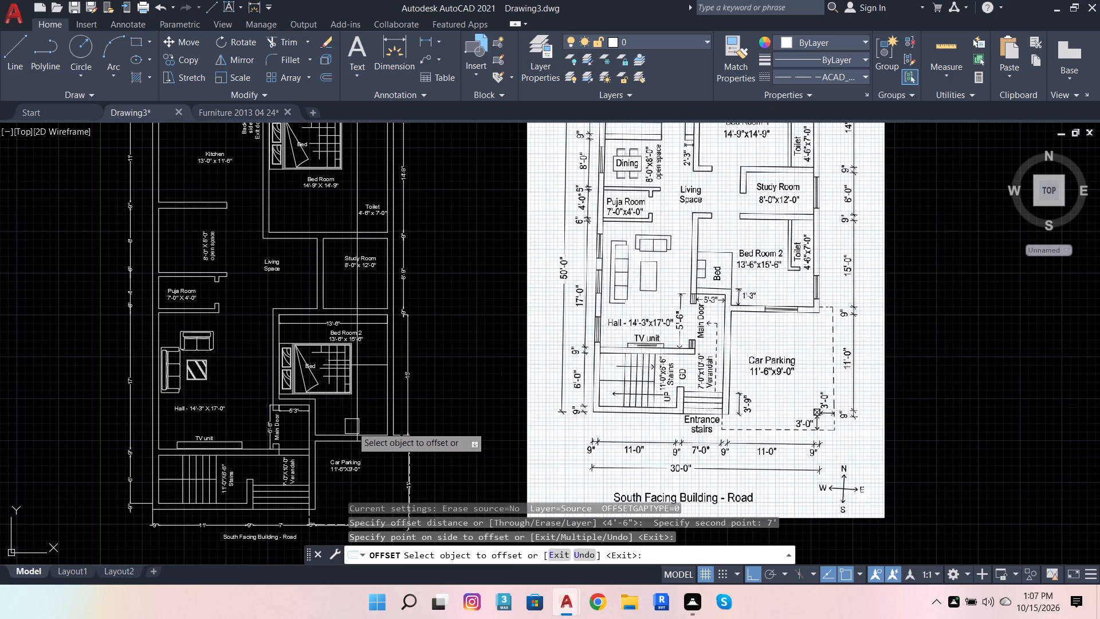
Offset the south inner wall line of the 14'-9" X 14'-9" Bed Room 7' up into the room.
scroll(354, 428, down, 2)
scroll(359, 331, up, 3)
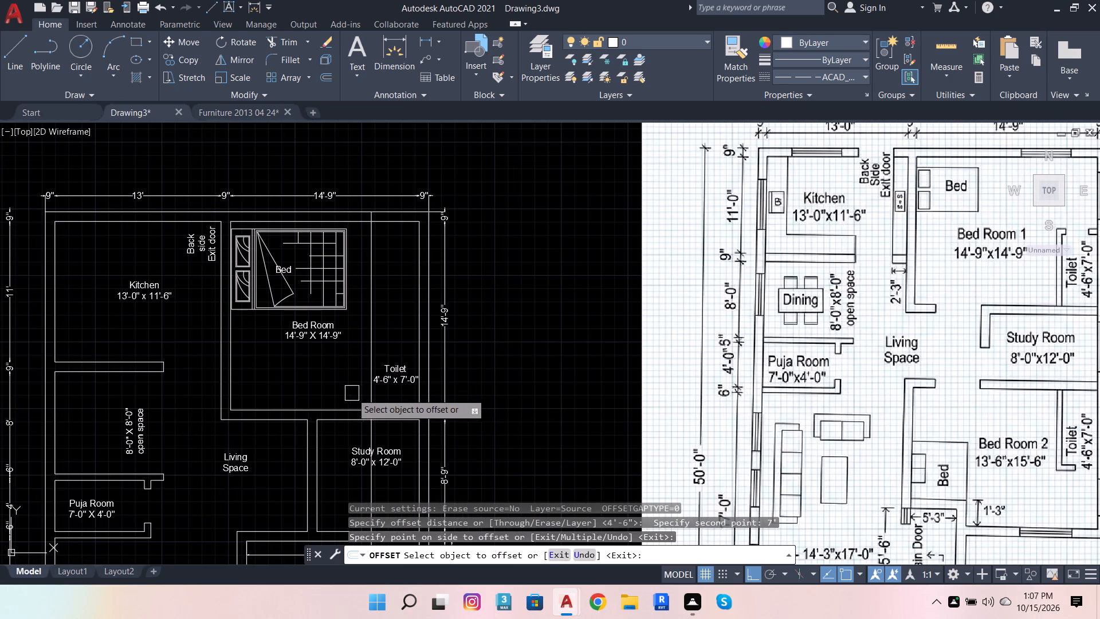
click(348, 405)
click(340, 374)
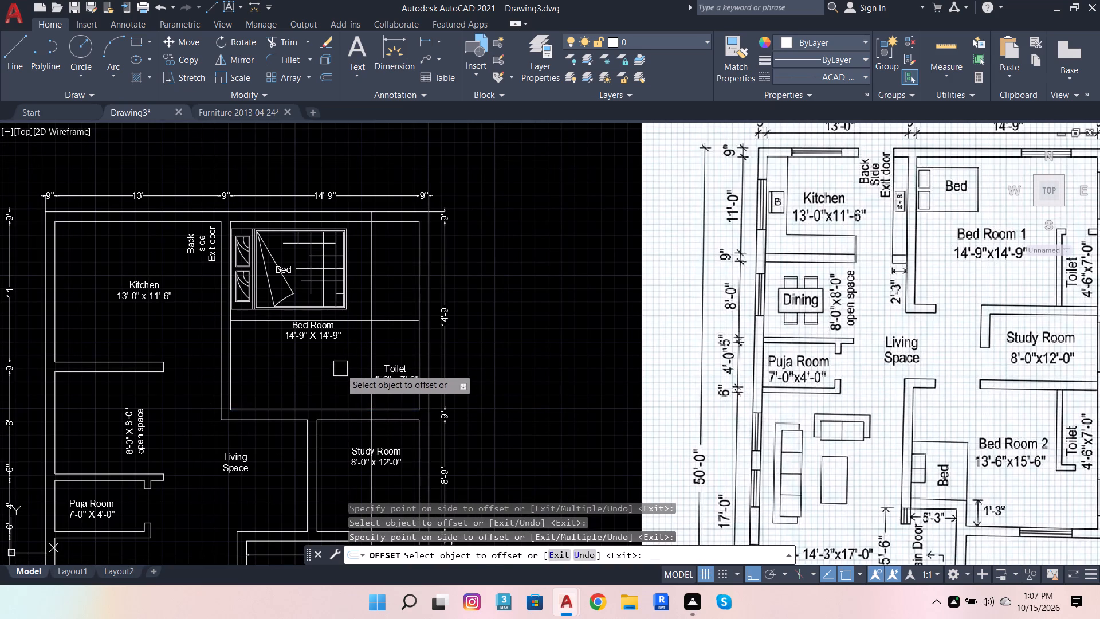
Trim the offset lines outside the 4'-6" x 7'-0" toilet outline in the upper Bed Room and within the wall below it.
click(285, 38)
click(368, 292)
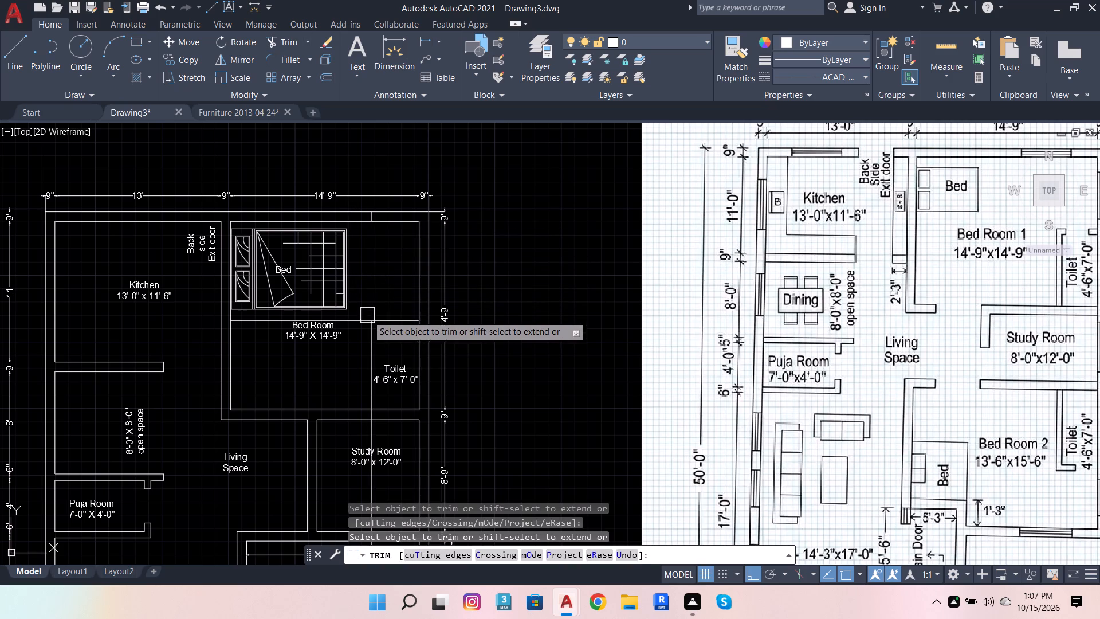
click(354, 328)
scroll(454, 283, down, 1)
scroll(388, 359, up, 3)
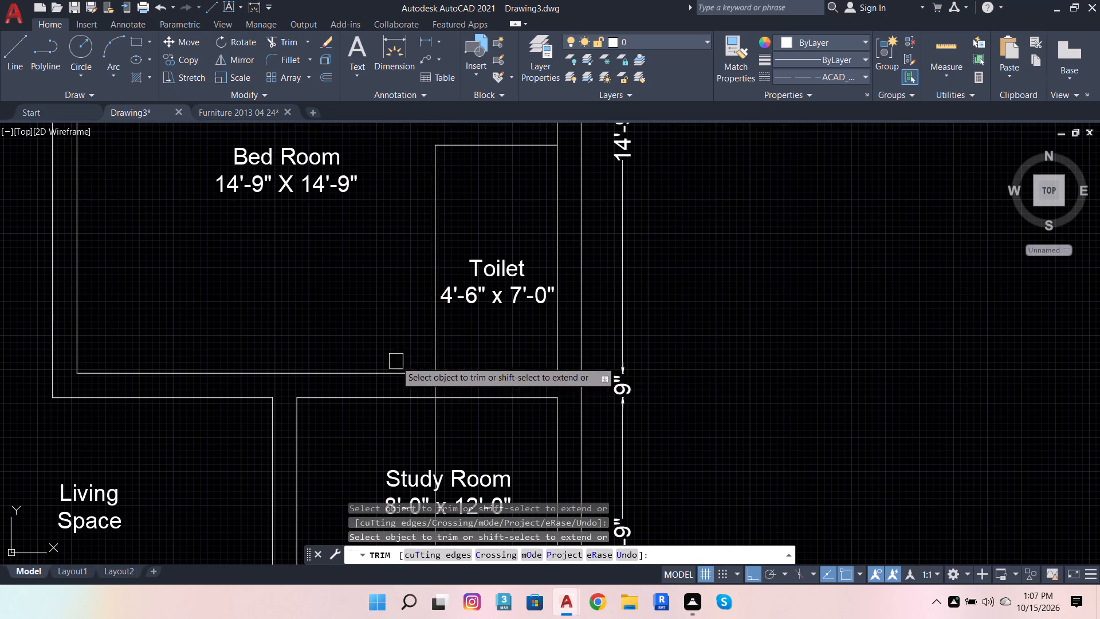
click(436, 384)
Trim the vertical offset line near the Study Room's south wall and the lines extending beyond the toilet corner in Bed Room 2.
scroll(488, 270, down, 3)
scroll(470, 378, up, 1)
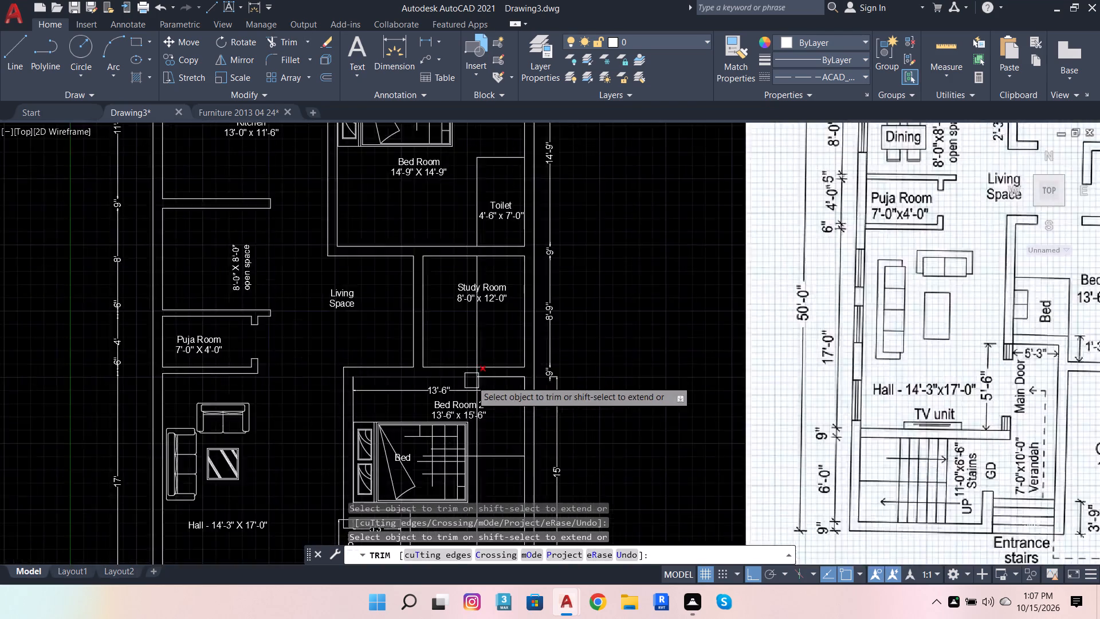
scroll(472, 381, up, 2)
click(480, 356)
scroll(537, 269, down, 3)
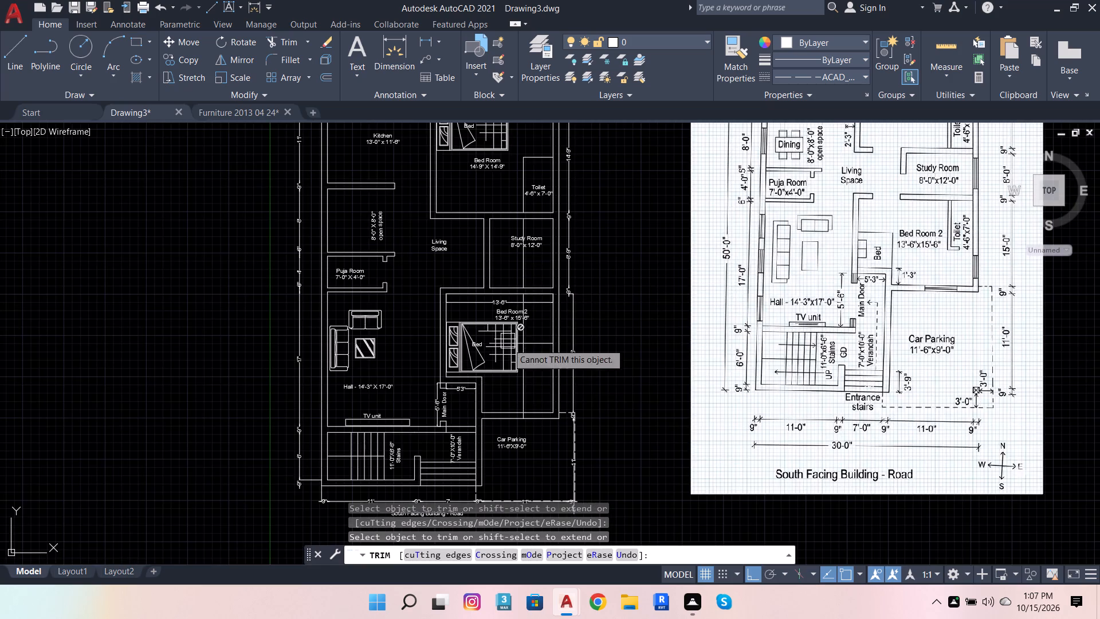
scroll(517, 381, up, 2)
click(533, 327)
scroll(520, 299, up, 2)
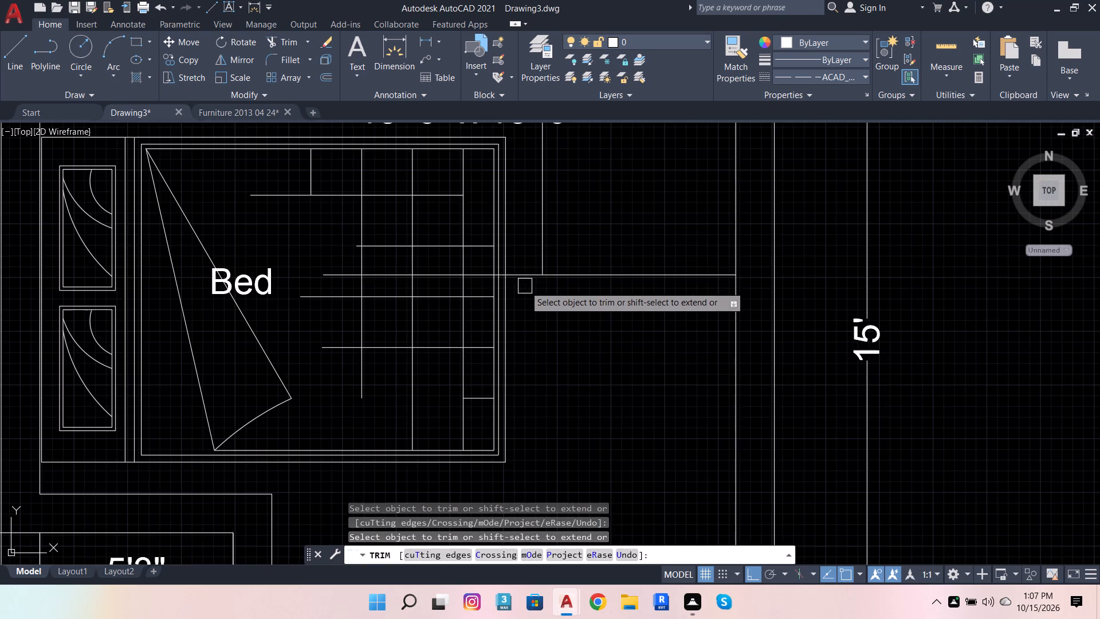
click(518, 271)
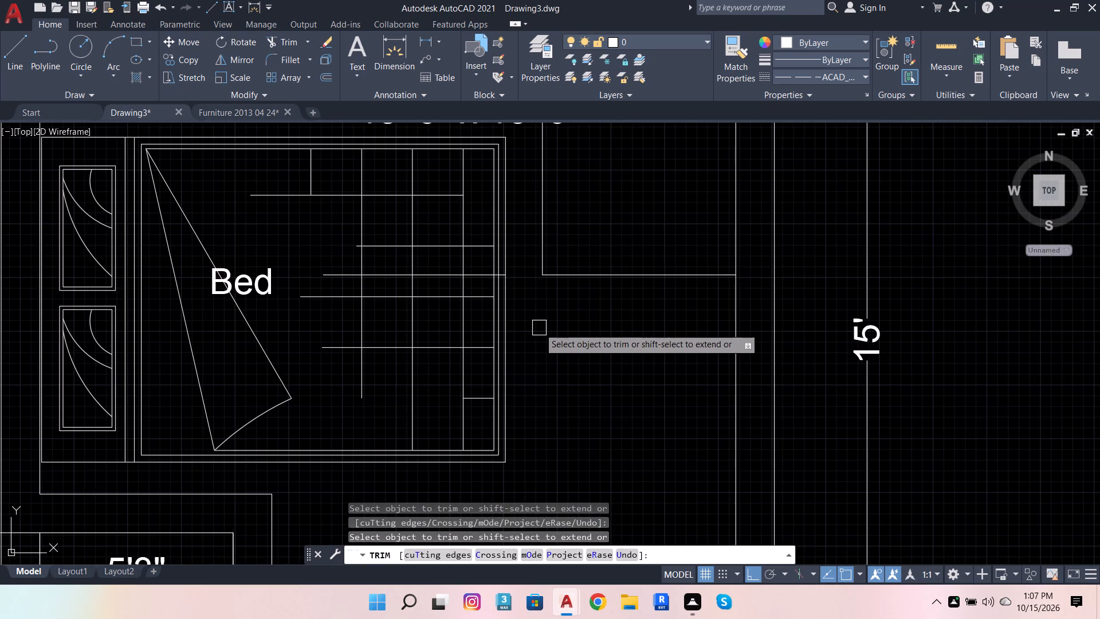
key(Escape)
Delete the leftover offset line pieces across Bed Room 2's bed and inside the wall above Car Parking.
scroll(476, 276, up, 1)
click(476, 276)
scroll(506, 288, down, 2)
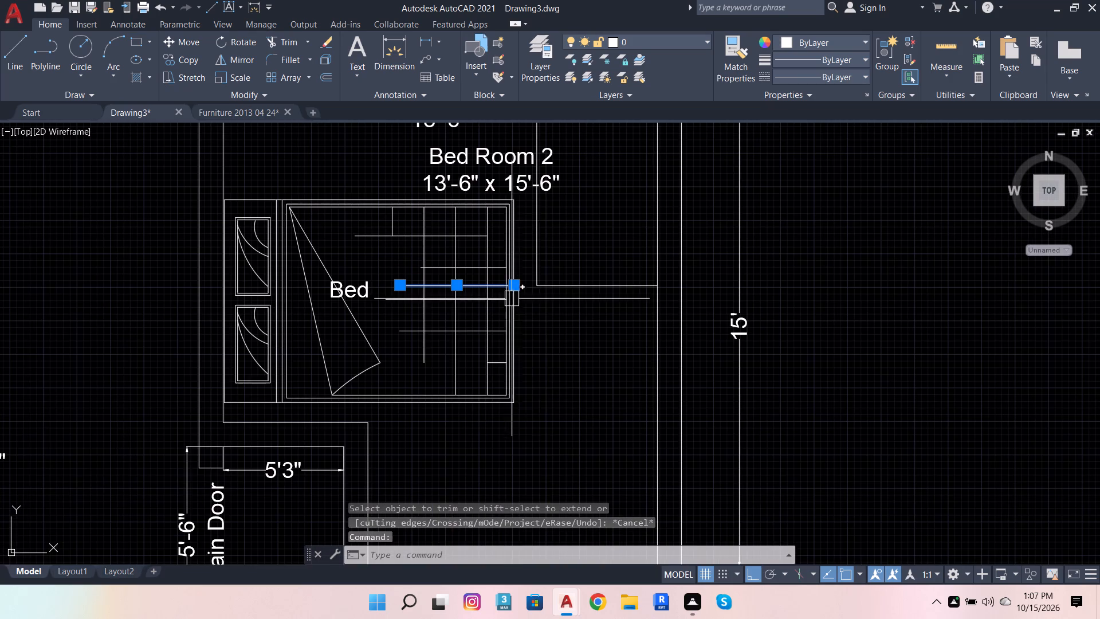
key(Delete)
scroll(564, 326, down, 2)
scroll(545, 435, up, 3)
click(566, 387)
key(Delete)
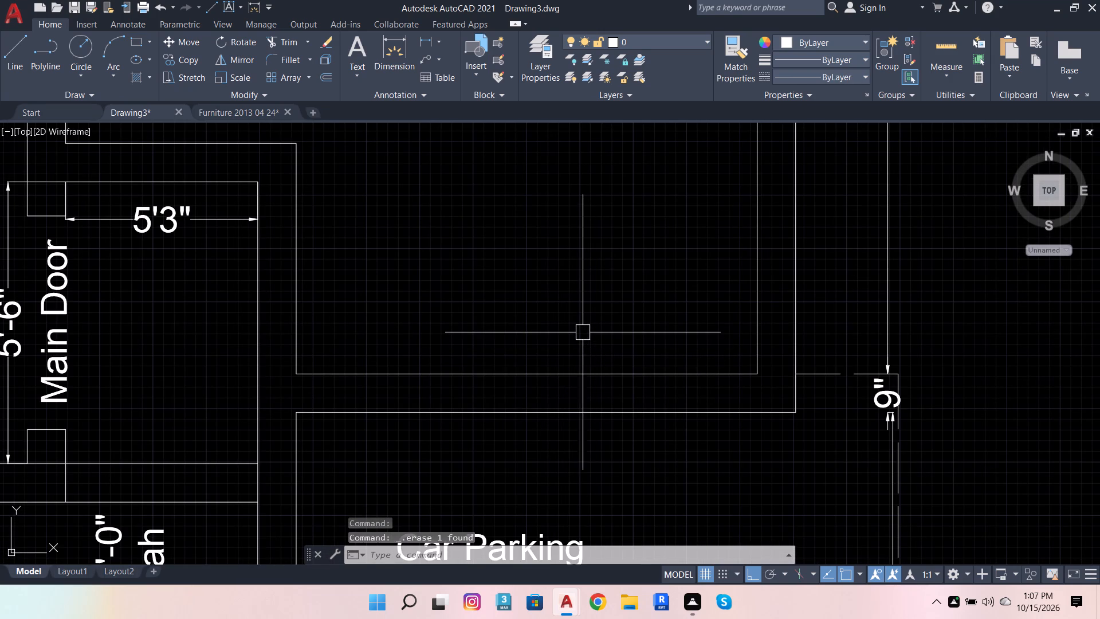
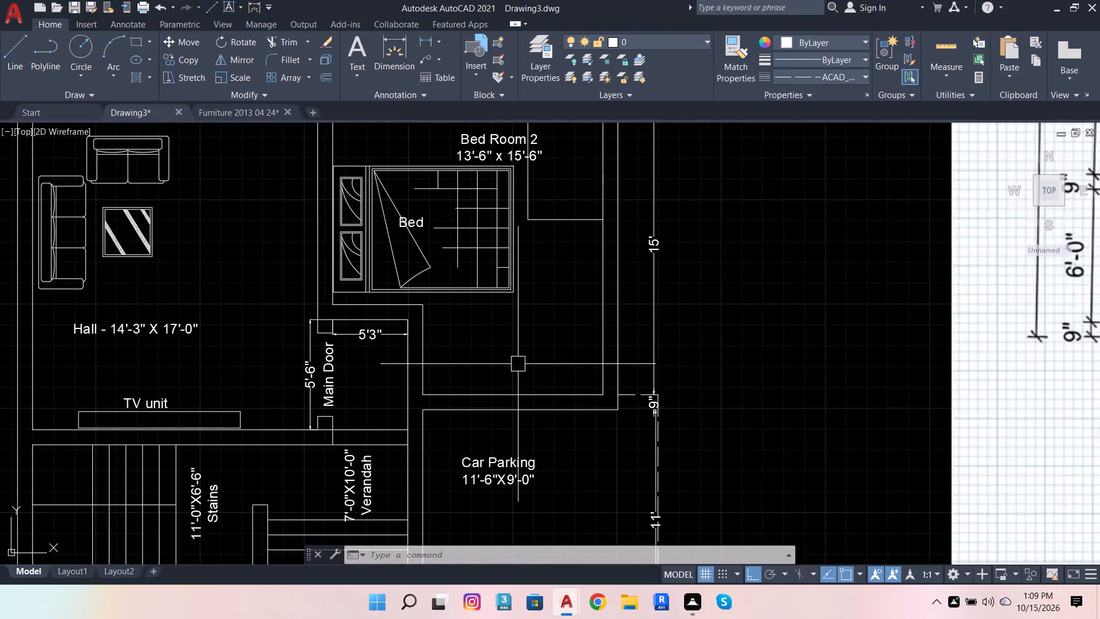
Offset the vertical and bottom lines of the Bed Room 2 toilet outline 6" outward.
scroll(517, 365, down, 2)
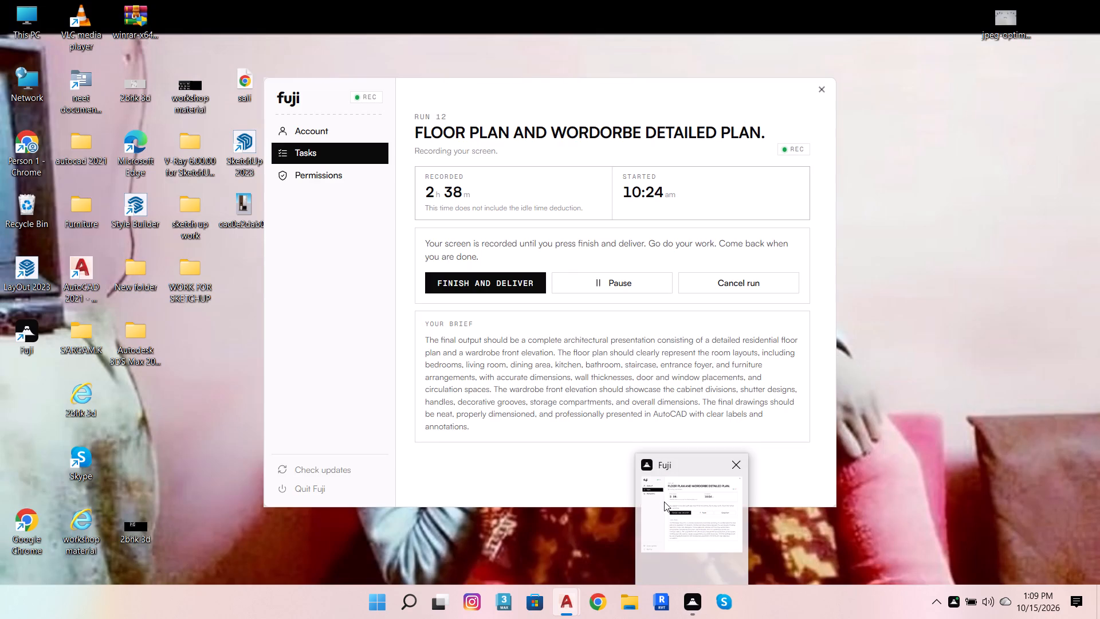
scroll(475, 367, down, 1)
scroll(482, 316, up, 1)
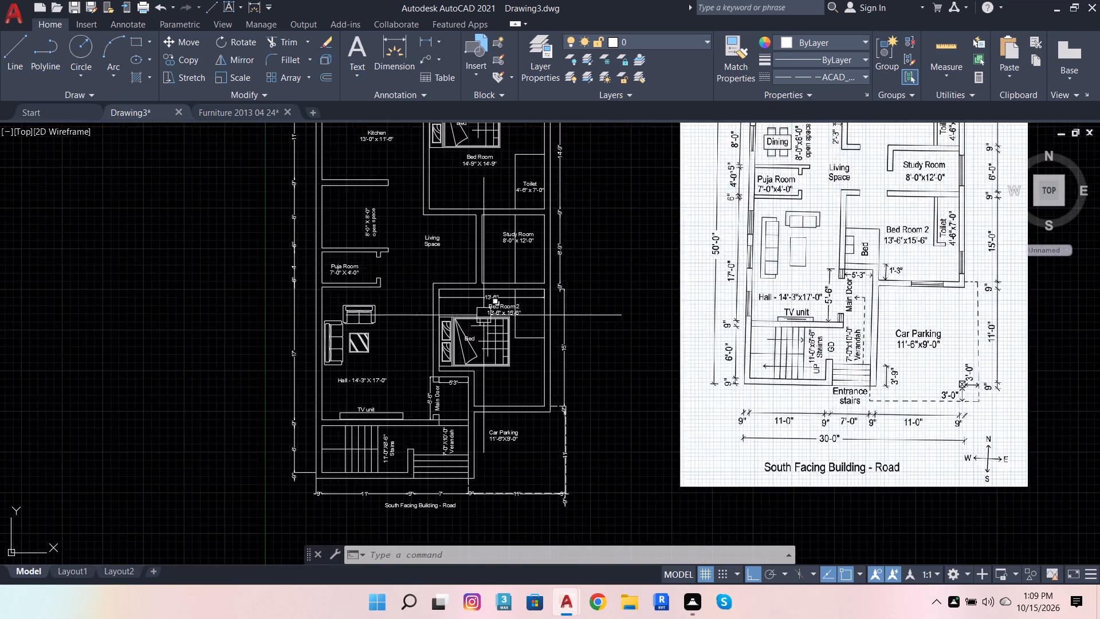
scroll(484, 315, up, 2)
scroll(560, 242, up, 3)
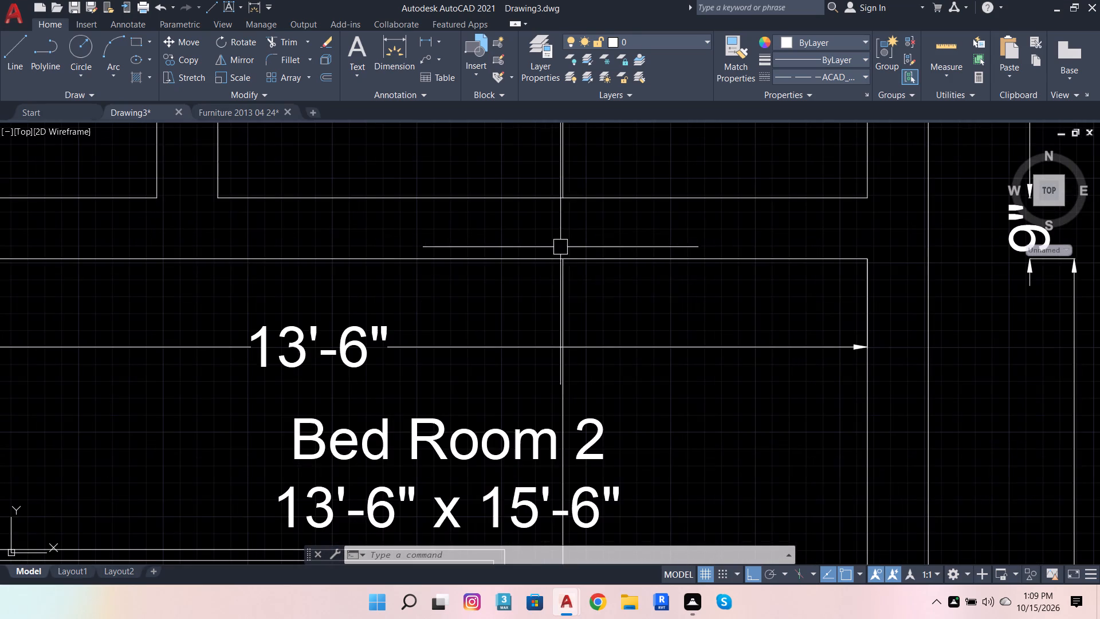
click(571, 295)
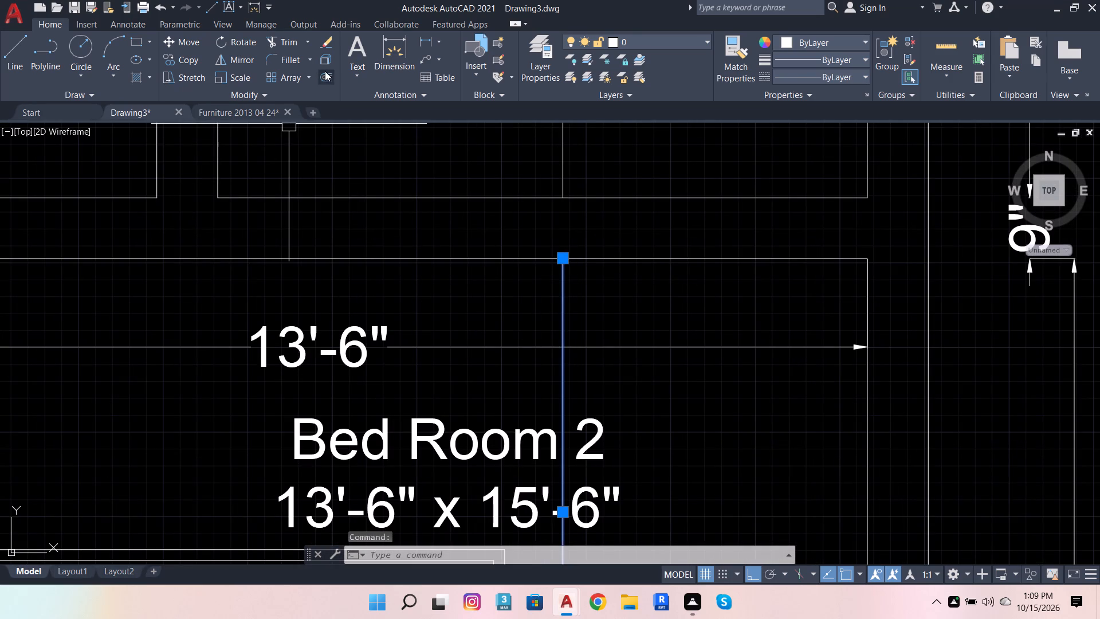
click(324, 72)
click(560, 260)
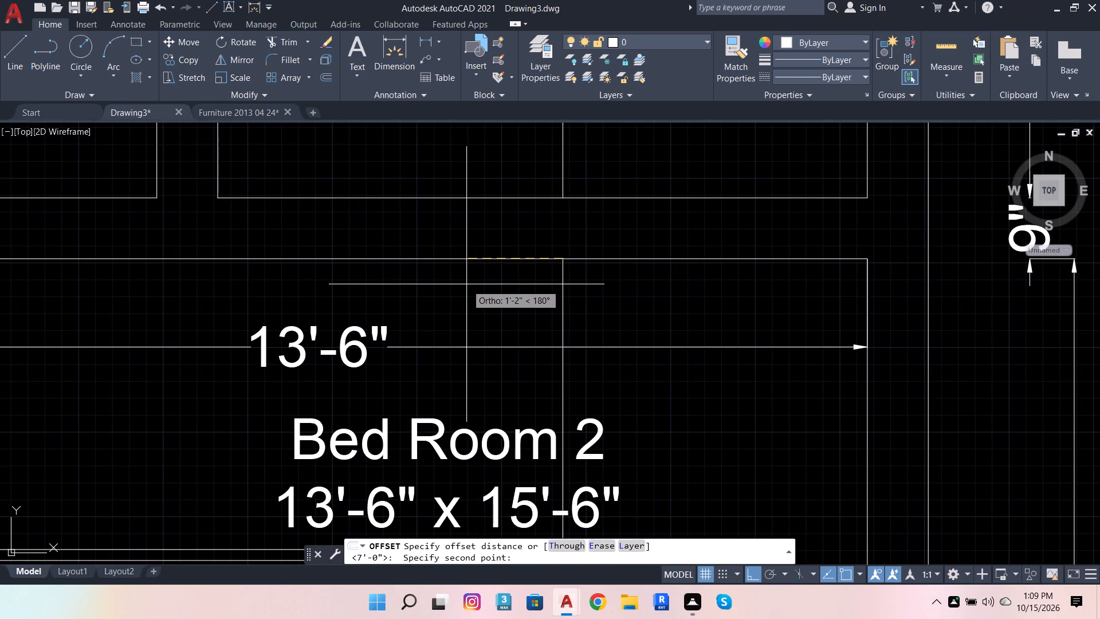
key(6)
key(Return)
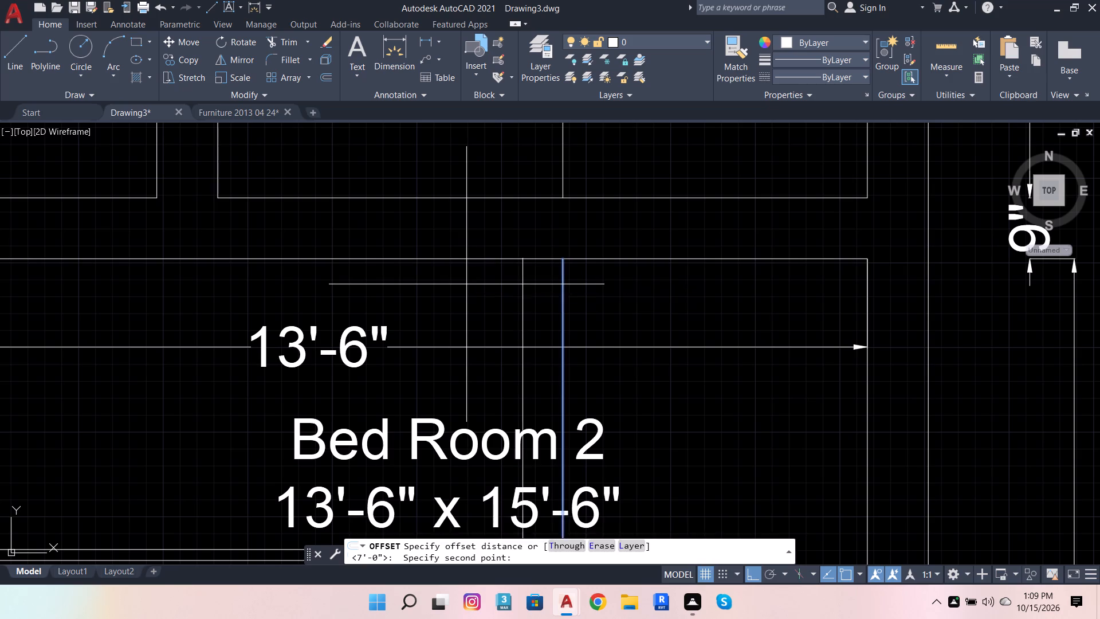
click(466, 284)
scroll(701, 260, down, 3)
click(701, 385)
click(709, 441)
scroll(684, 455, down, 2)
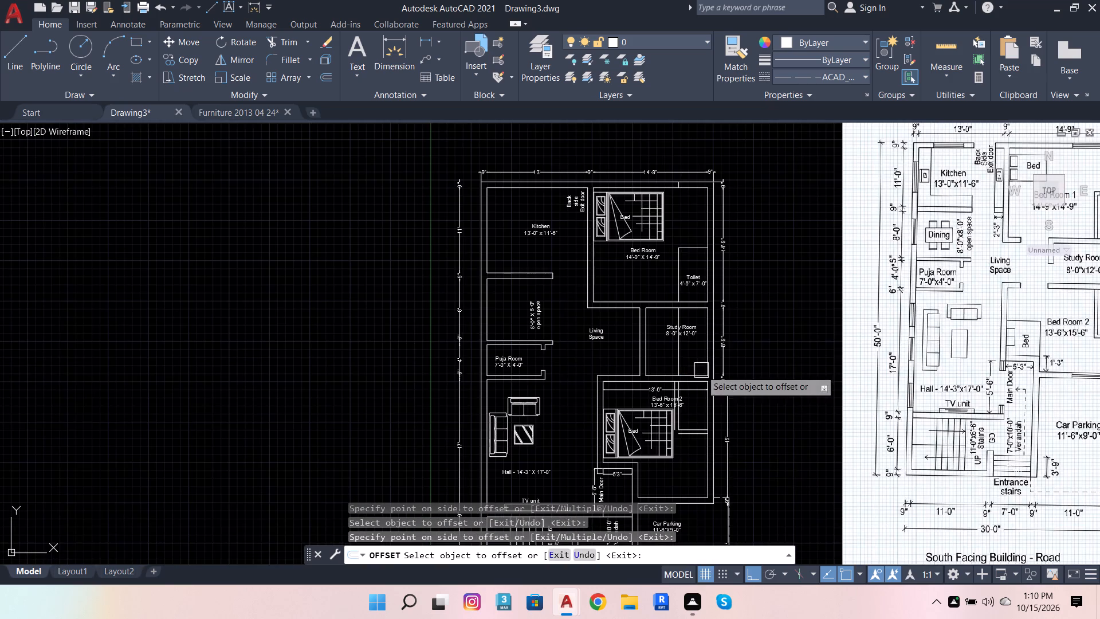
Offset the vertical and top lines of the upper Bed Room's toilet outline 6" outward.
scroll(687, 268, up, 2)
click(671, 252)
click(610, 233)
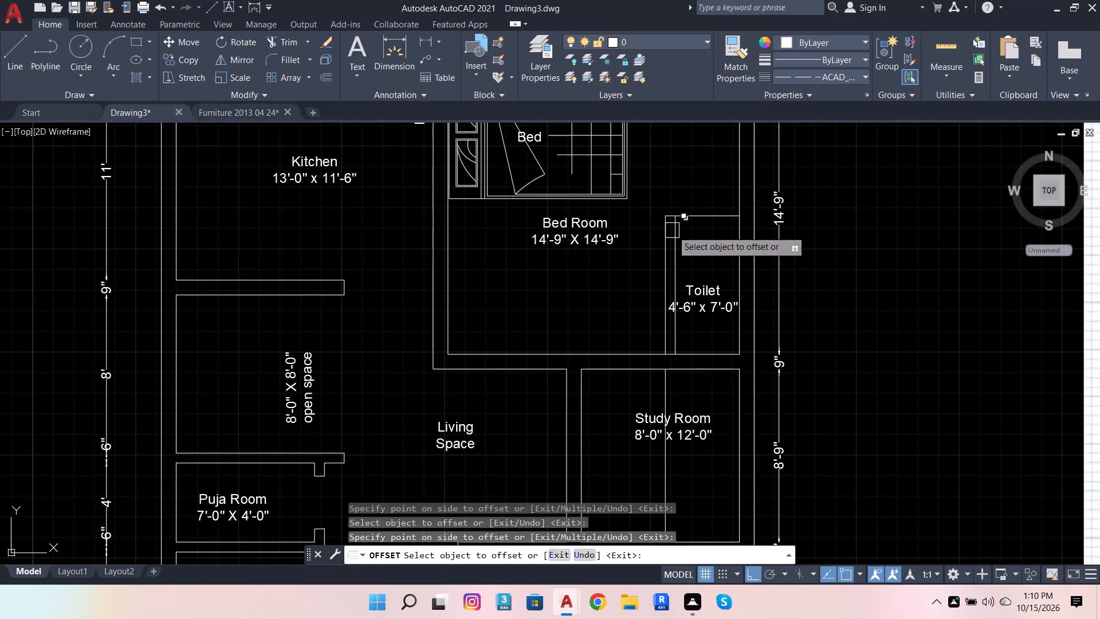
click(661, 244)
click(623, 244)
scroll(657, 242, up, 3)
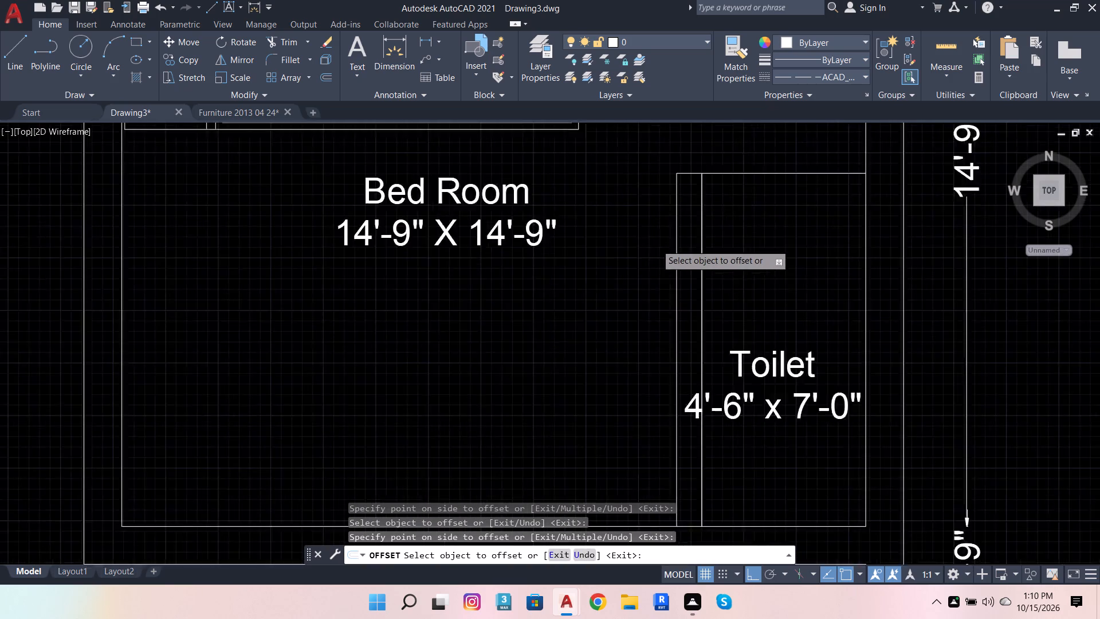
click(682, 234)
drag(618, 246, 610, 248)
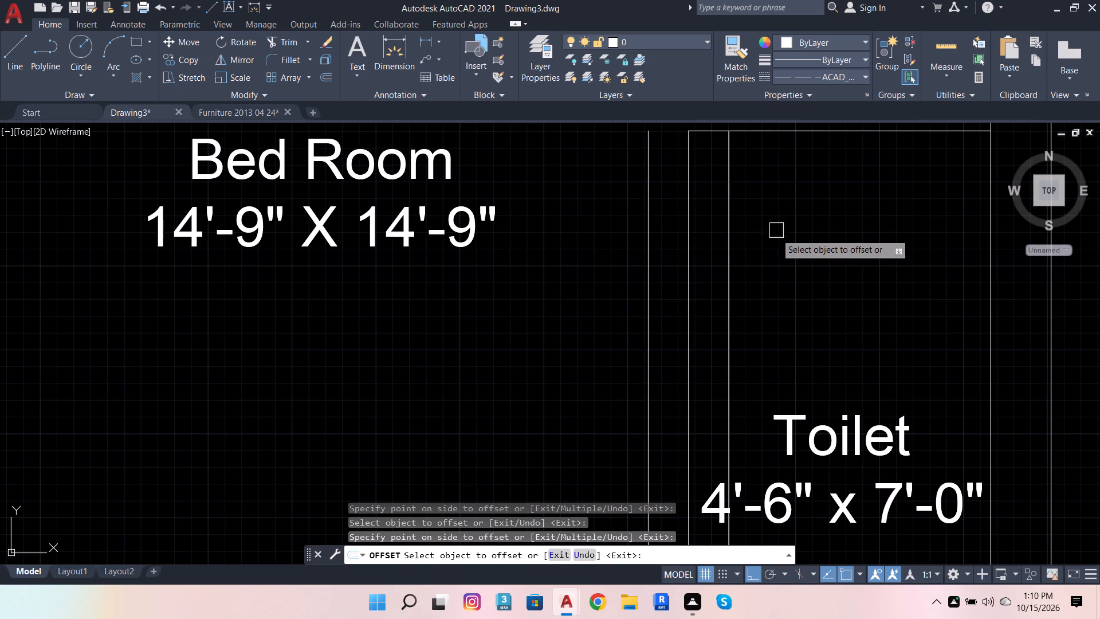
scroll(772, 245, down, 2)
click(783, 171)
click(779, 195)
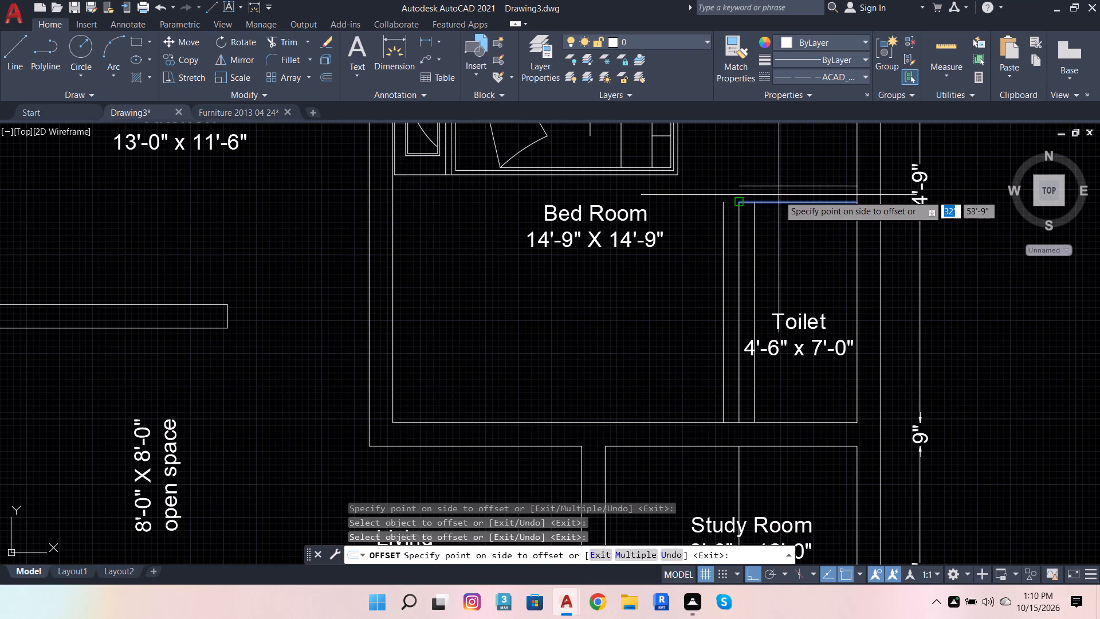
click(771, 150)
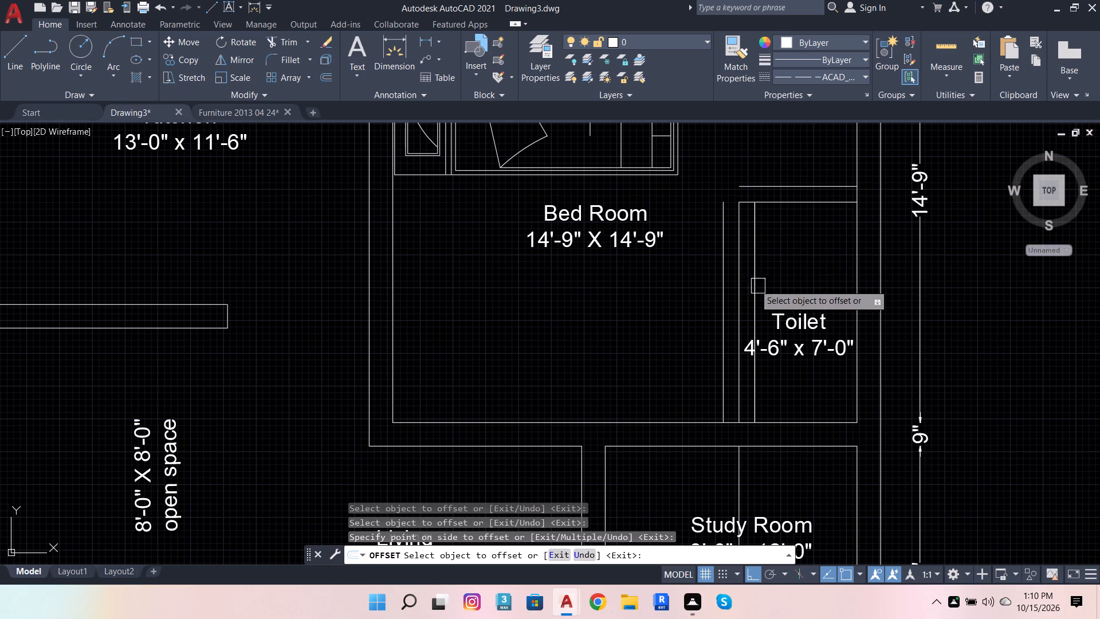
Fillet the outer toilet wall lines in the upper Bed Room and in Bed Room 2 so each pair meets at a corner.
click(274, 59)
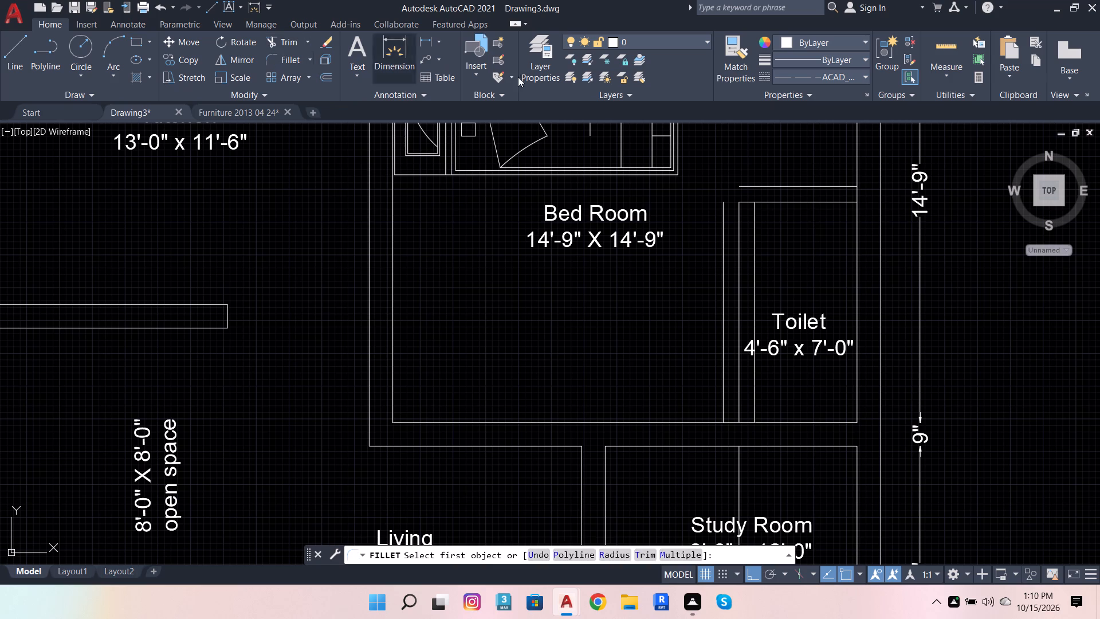
click(721, 218)
click(758, 181)
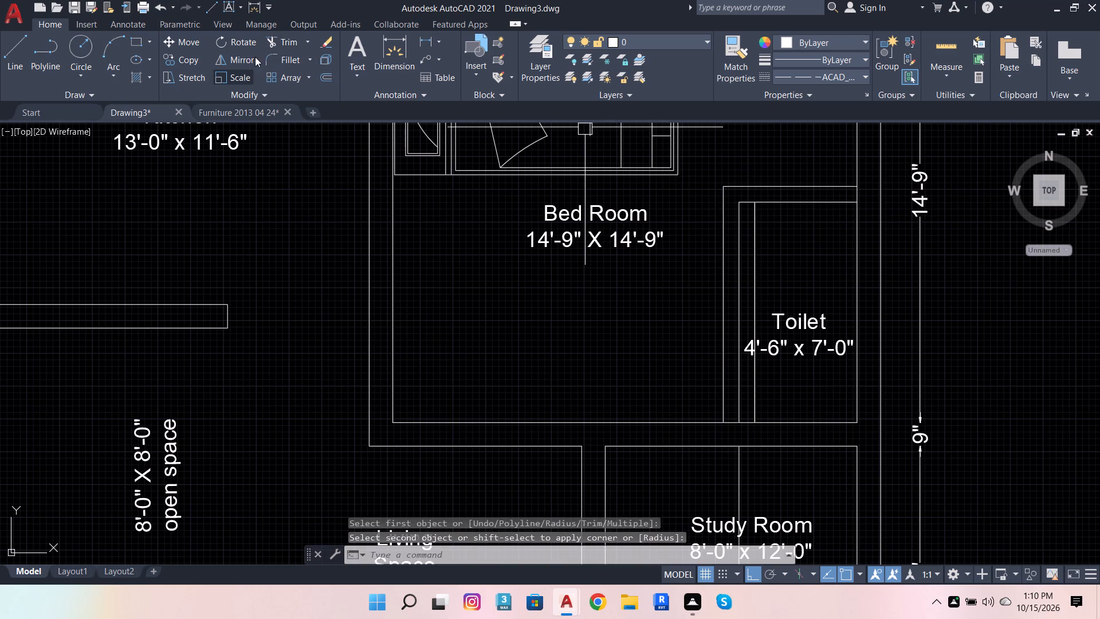
click(286, 57)
scroll(360, 83, down, 4)
scroll(445, 154, down, 3)
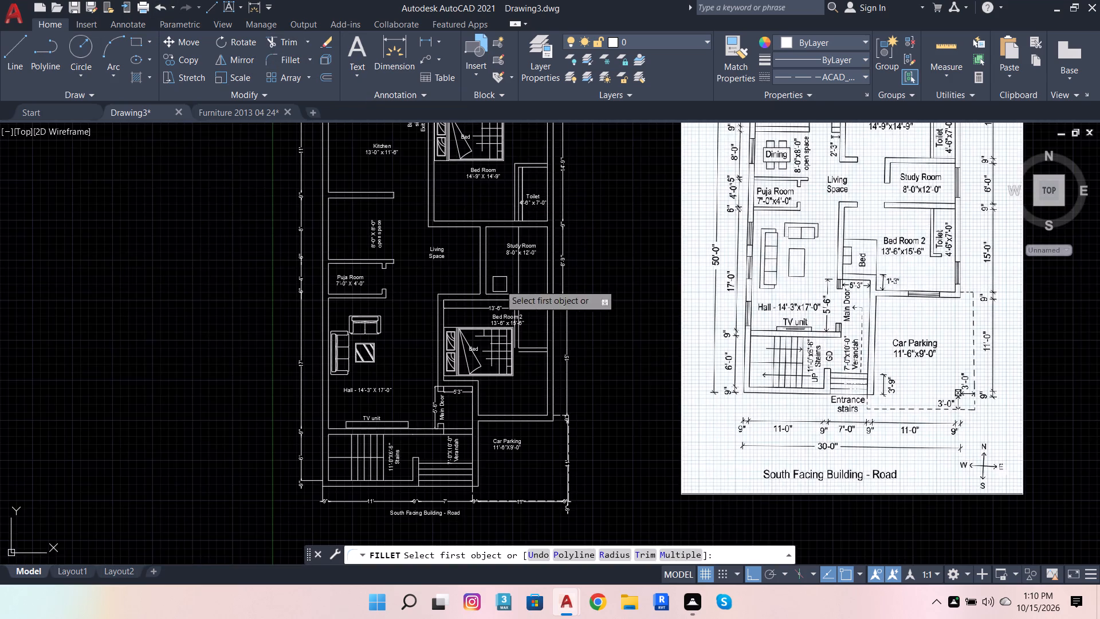
scroll(541, 335, up, 4)
scroll(363, 390, up, 2)
click(360, 385)
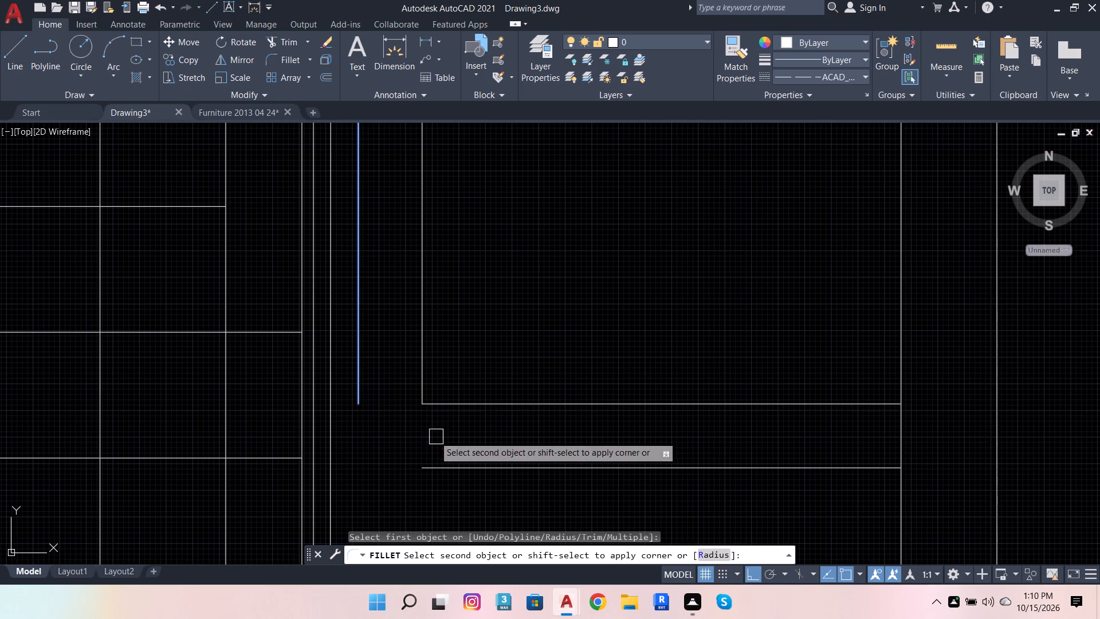
click(465, 464)
scroll(472, 401, down, 4)
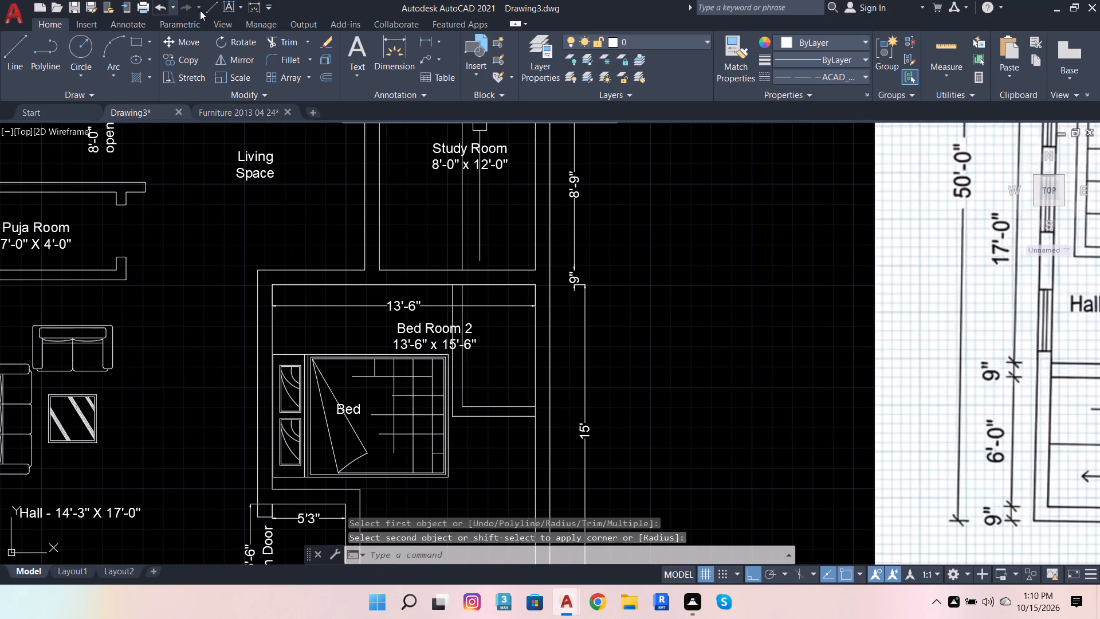
Trim Bed Room 2's north wall line between the two toilet wall lines and the leftover vertical line in the Study Room.
click(297, 37)
scroll(474, 322, up, 2)
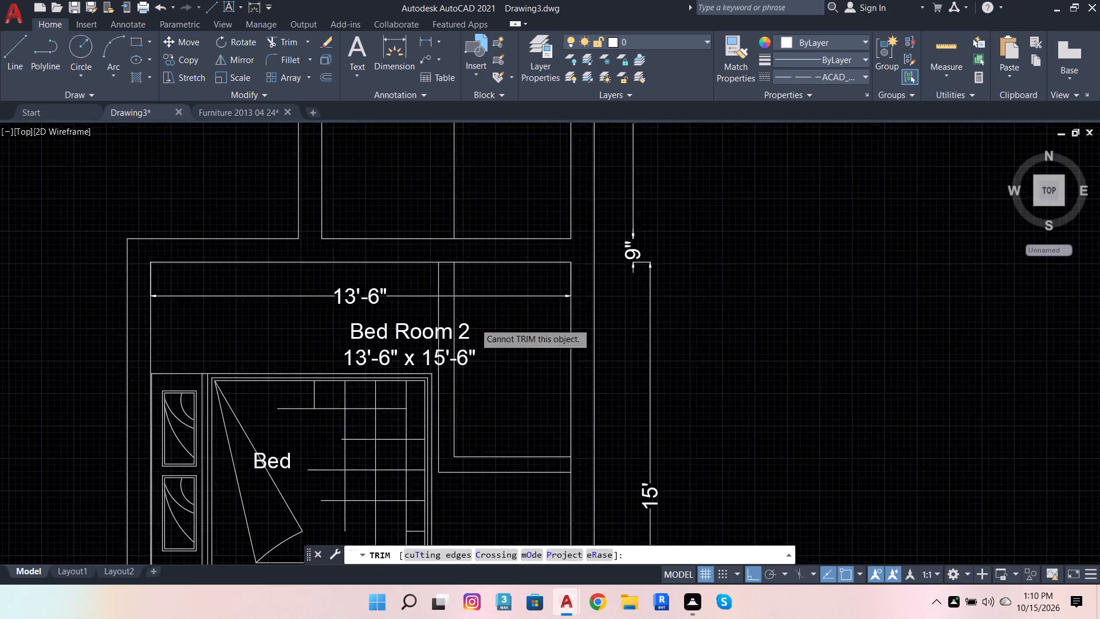
scroll(423, 222, up, 2)
click(425, 224)
scroll(461, 308, down, 5)
click(458, 277)
scroll(453, 228, up, 3)
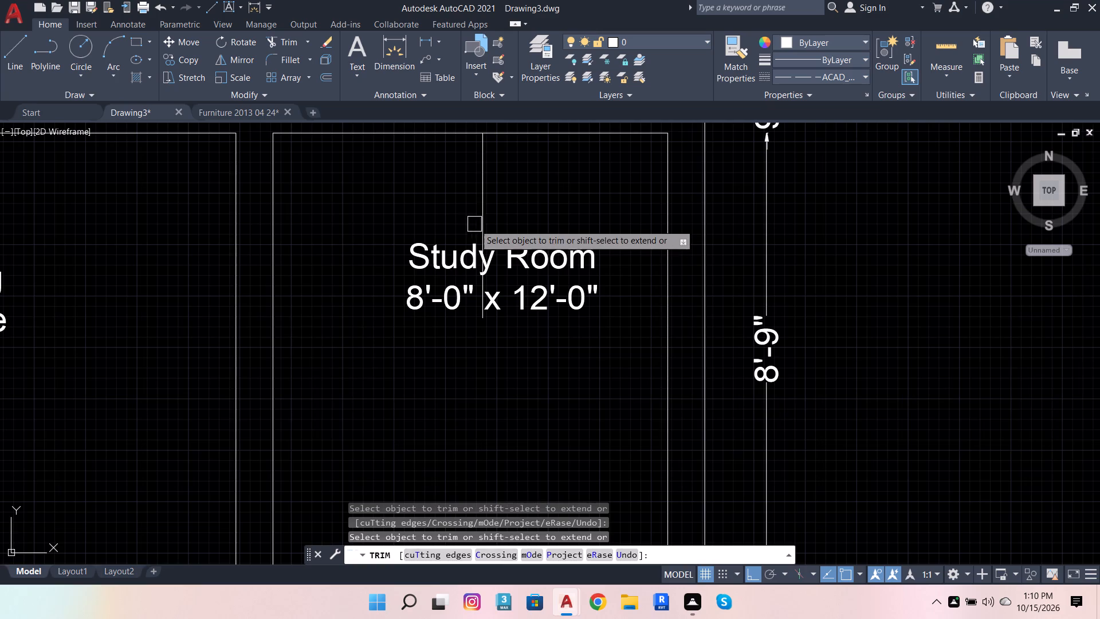
click(481, 221)
scroll(464, 292, up, 3)
click(530, 255)
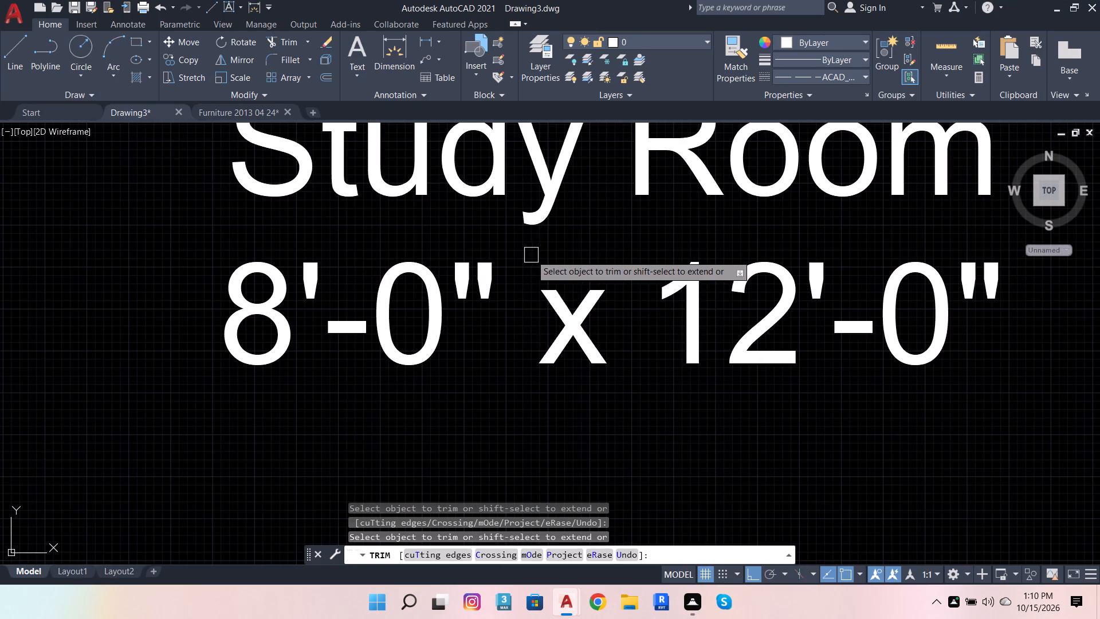
Trim away the extra vertical offset line inside the upper Bed Room's toilet.
scroll(536, 311, down, 4)
scroll(560, 259, down, 3)
scroll(550, 218, up, 3)
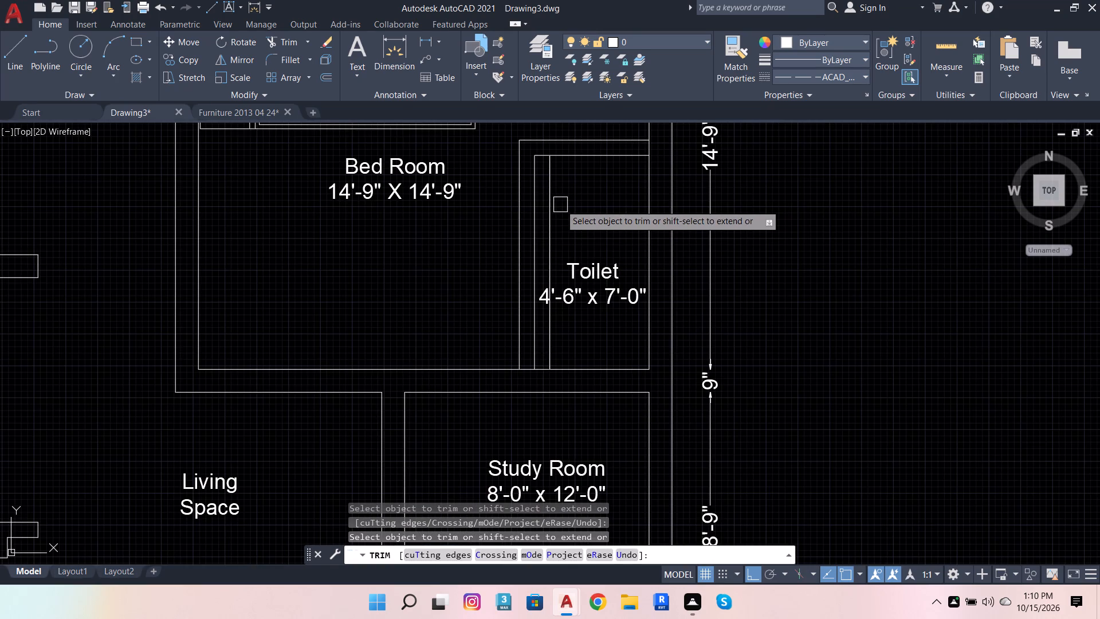
click(547, 198)
click(552, 219)
click(556, 214)
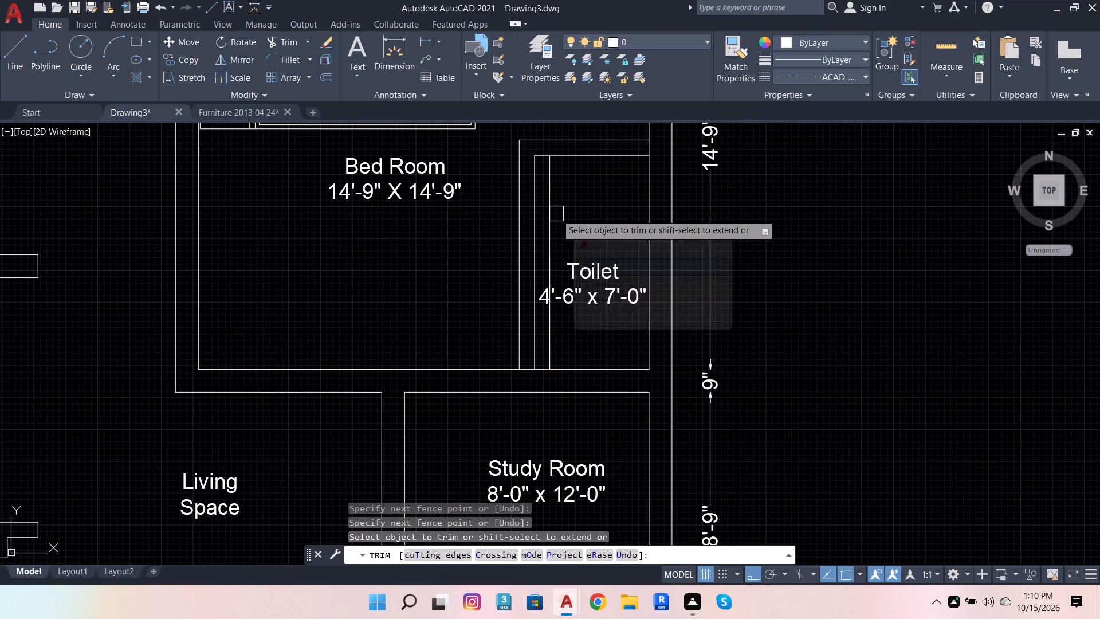
click(555, 253)
click(556, 256)
click(549, 251)
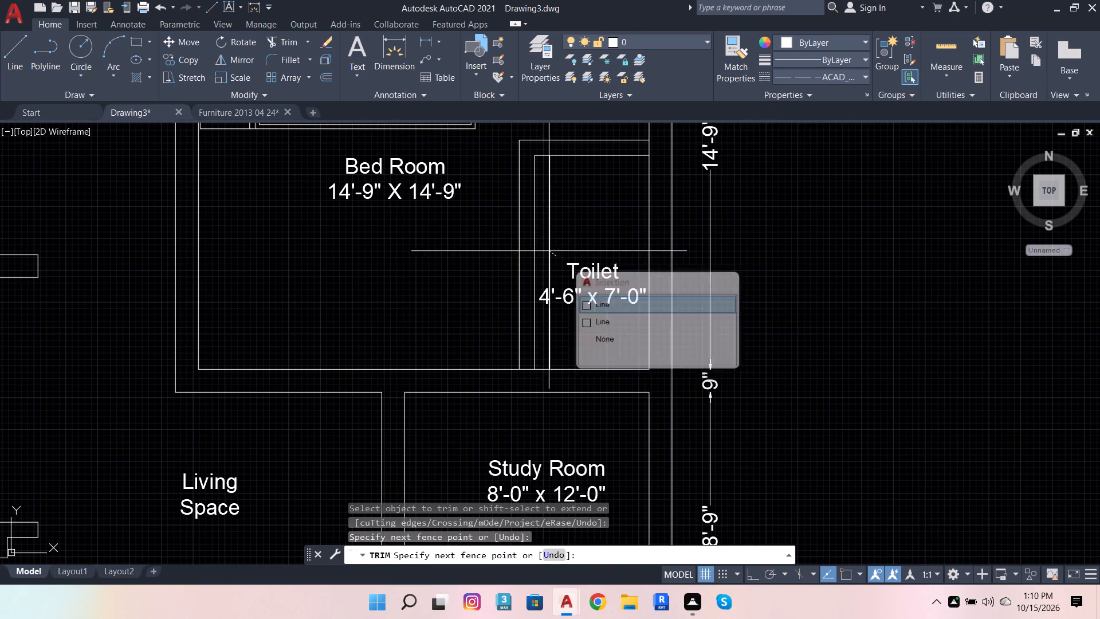
click(549, 251)
click(550, 261)
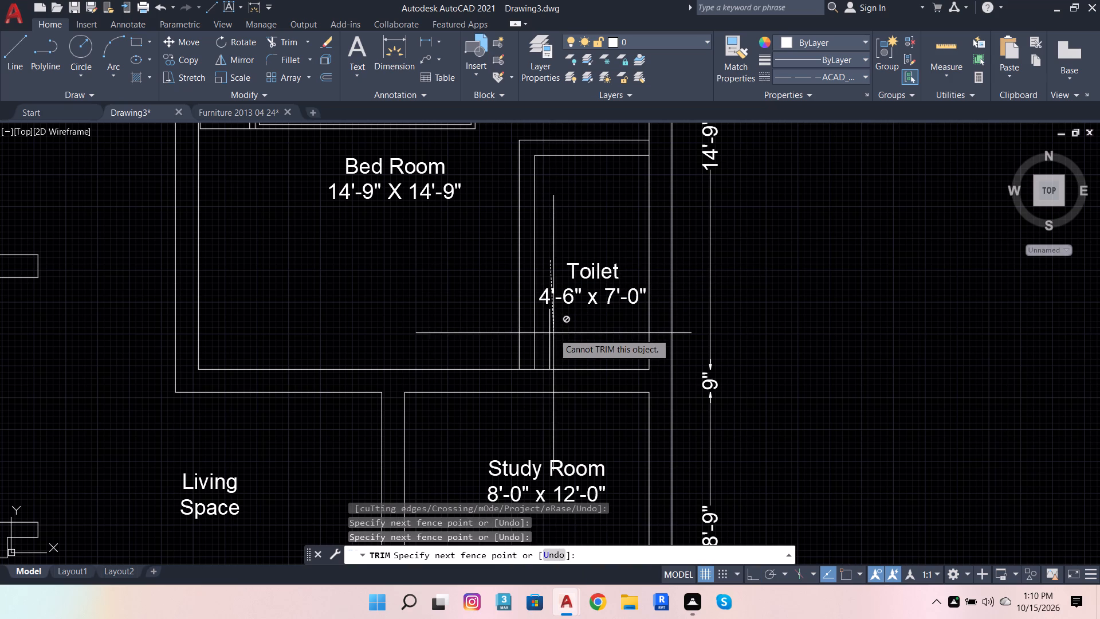
click(553, 333)
click(550, 328)
click(551, 322)
click(551, 322)
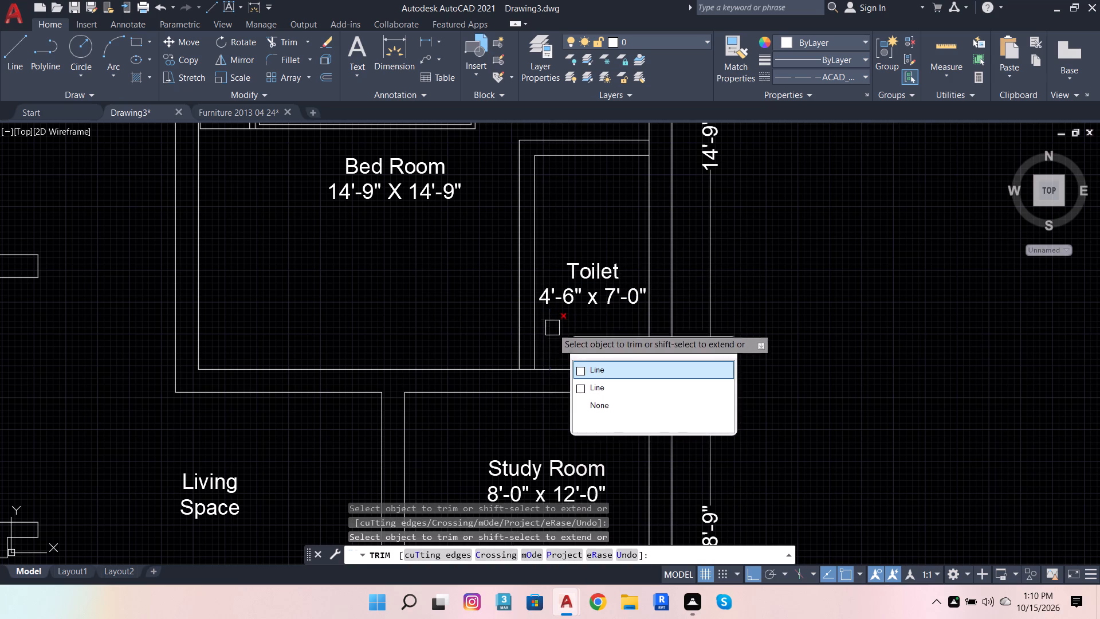
double_click(552, 331)
Trim the upper Bed Room's south wall line between the two vertical toilet wall lines.
scroll(580, 309, down, 3)
scroll(571, 317, up, 4)
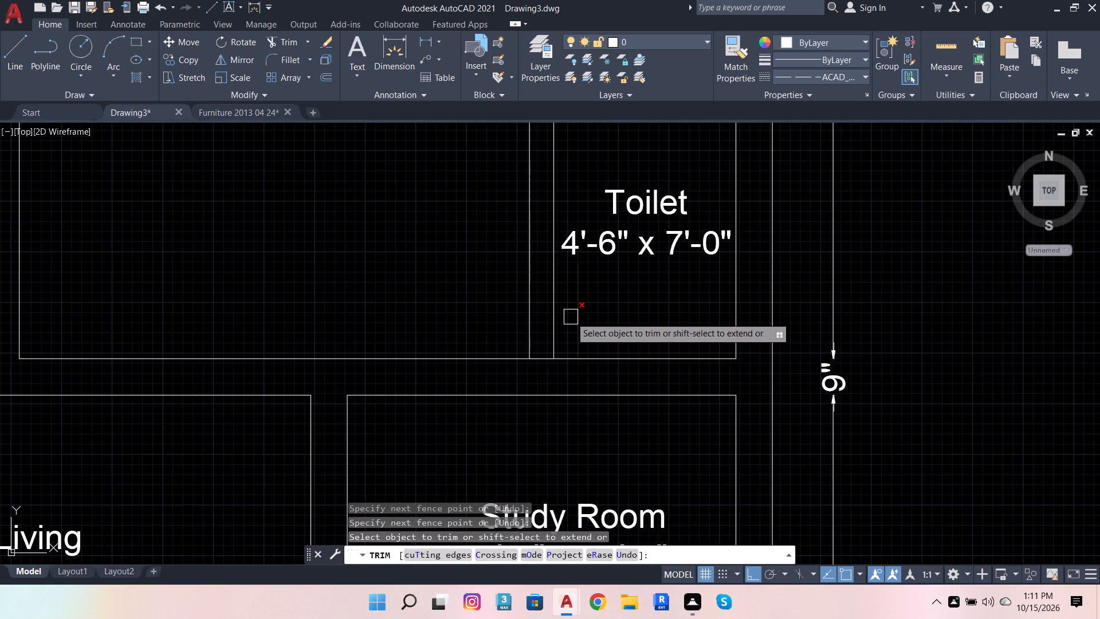
click(571, 317)
scroll(596, 299, down, 1)
scroll(564, 327, up, 4)
click(553, 367)
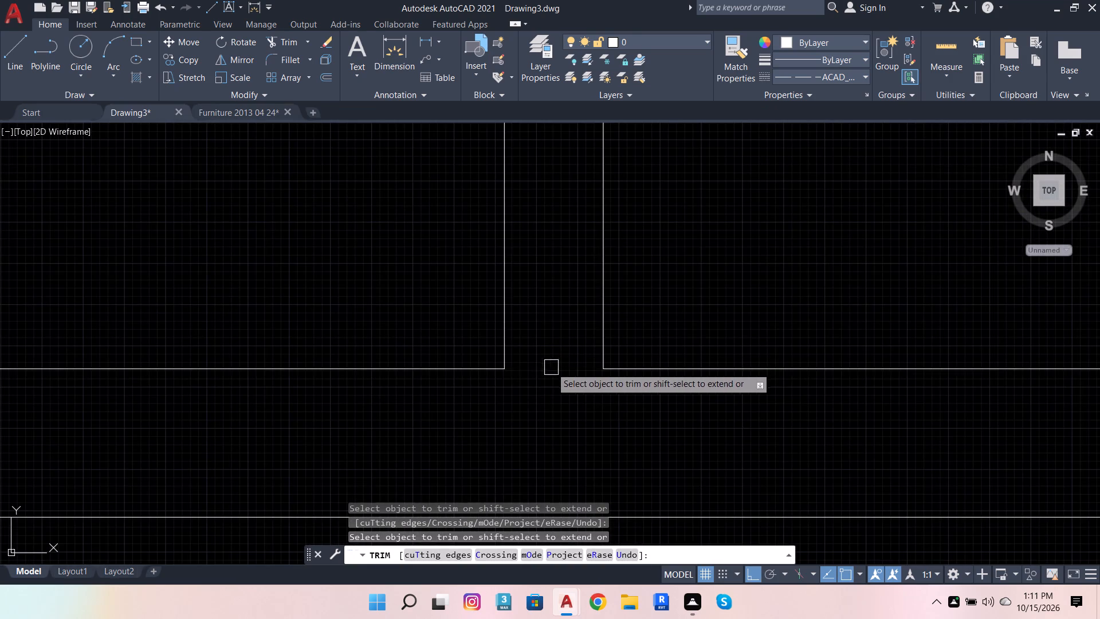
Trim the upper Bed Room's inner east wall line between the two horizontal toilet wall lines.
scroll(518, 402, down, 5)
scroll(587, 264, up, 4)
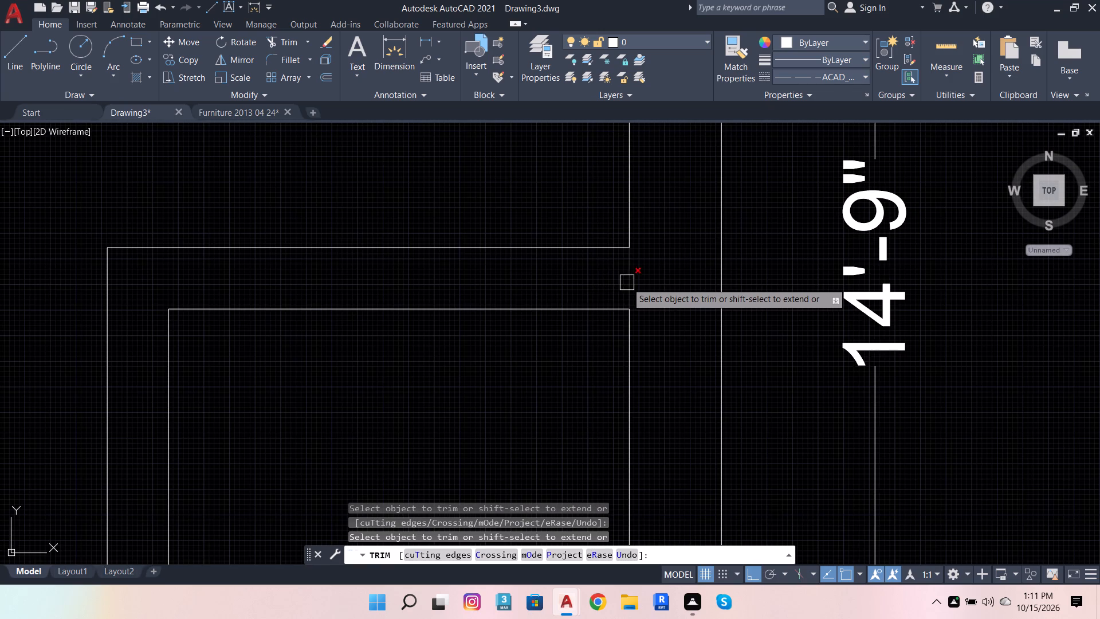
click(627, 283)
scroll(666, 257, down, 7)
scroll(659, 339, up, 5)
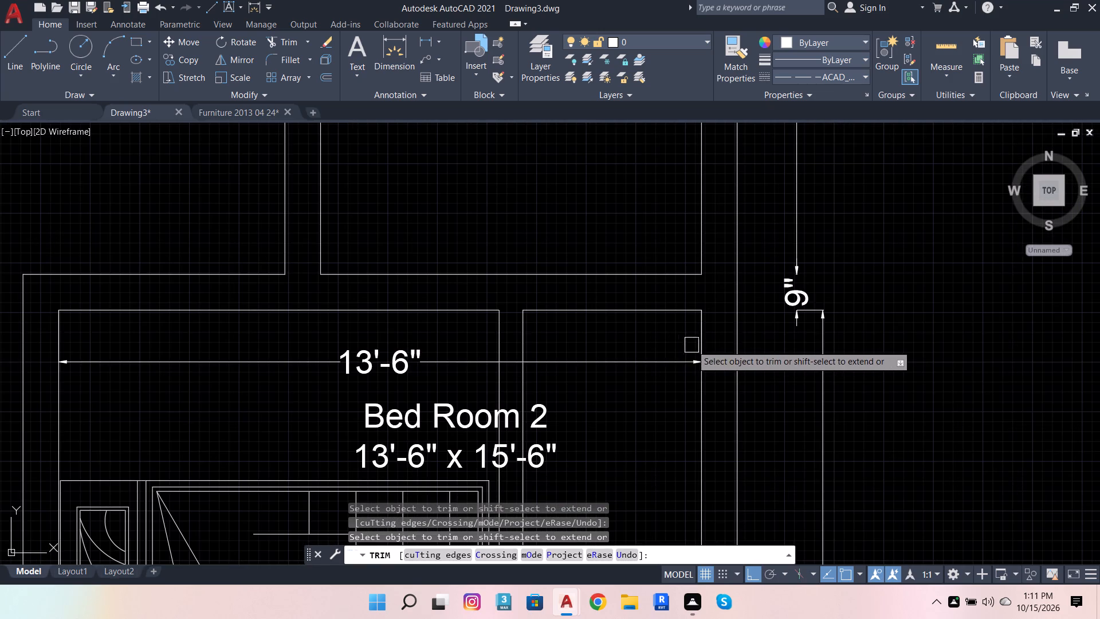
scroll(700, 315, down, 3)
scroll(694, 394, up, 2)
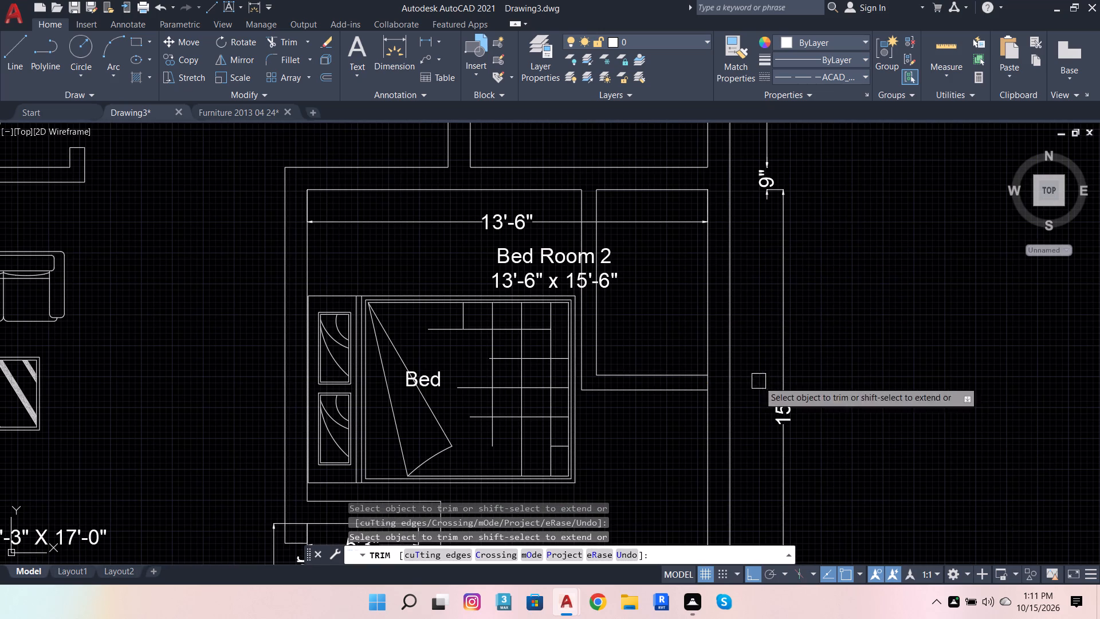
key(Escape)
key(Escape)
key(Escape)
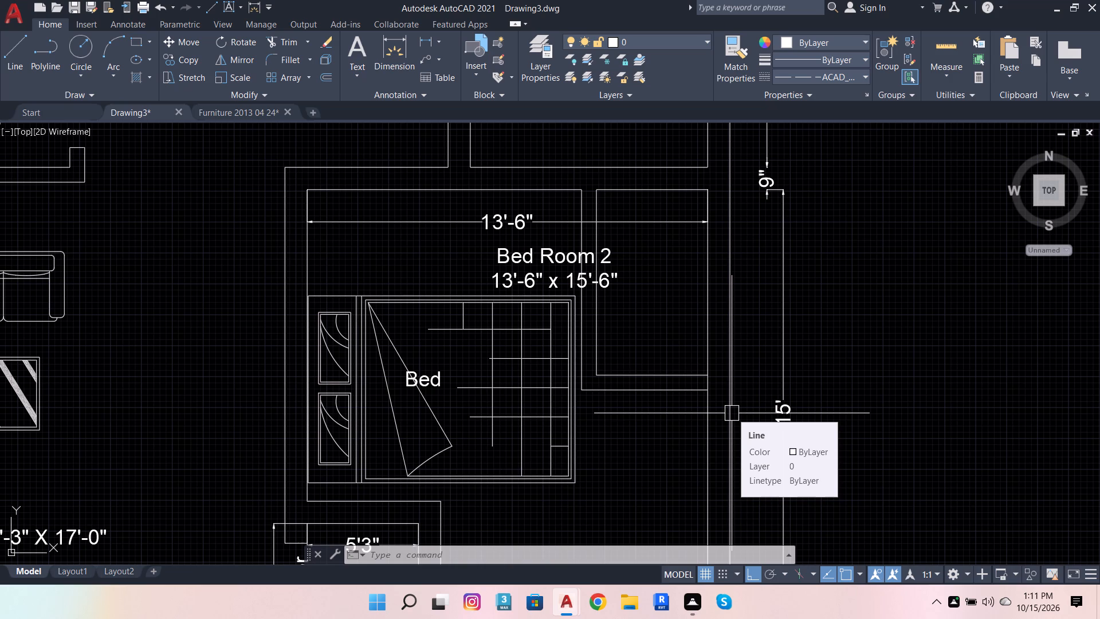
Trim Bed Room 2's inner east wall line between the two horizontal toilet wall lines.
scroll(626, 258, down, 2)
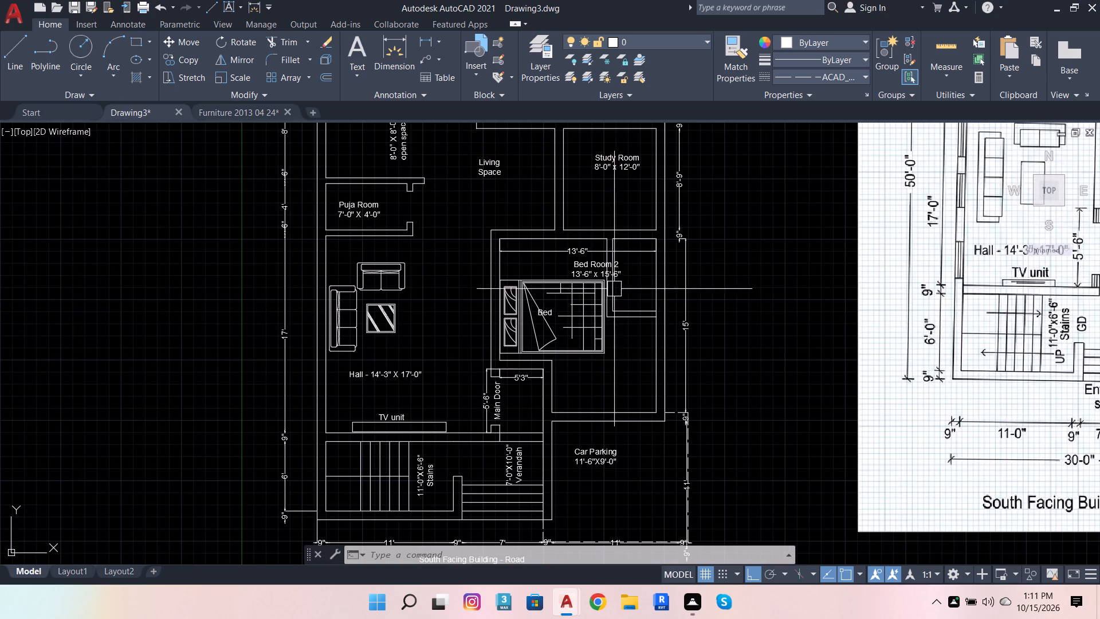
scroll(694, 388, up, 2)
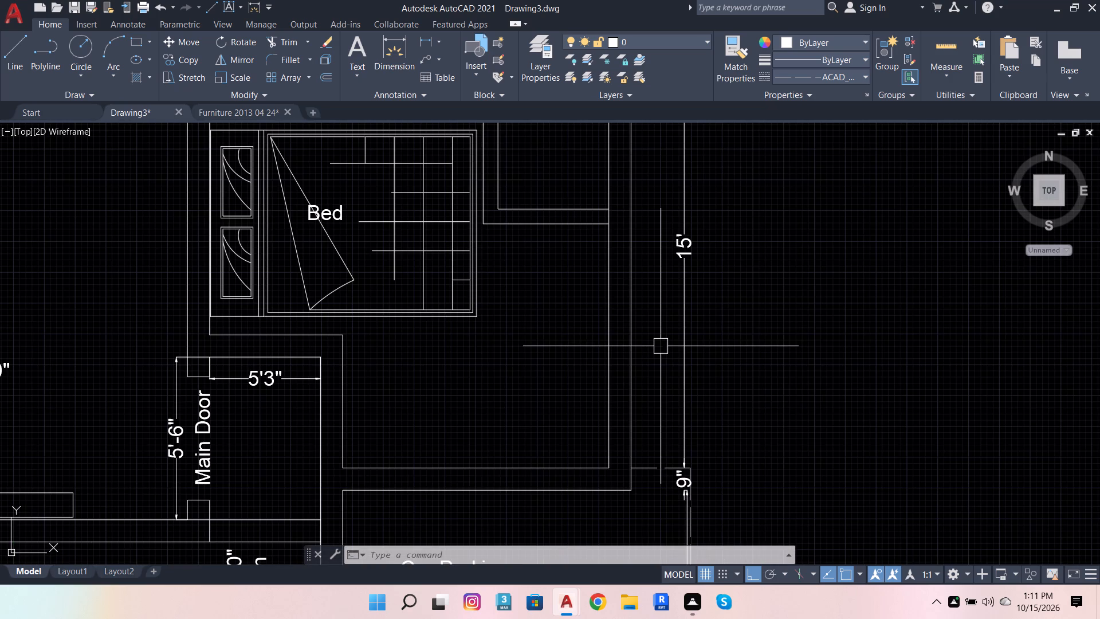
key(Escape)
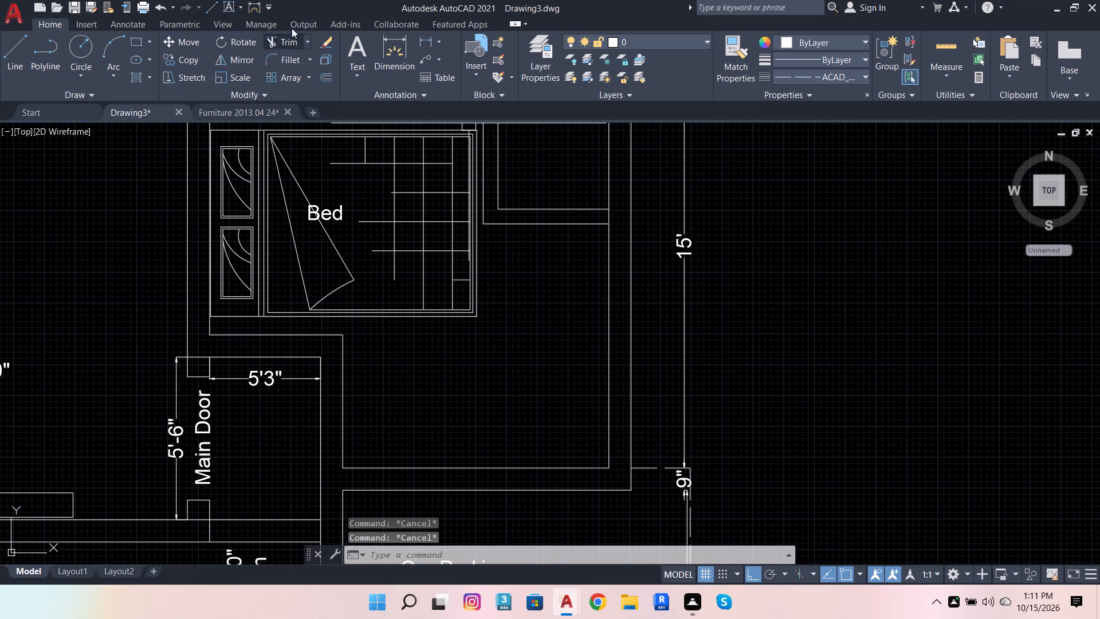
click(297, 37)
scroll(721, 294, up, 1)
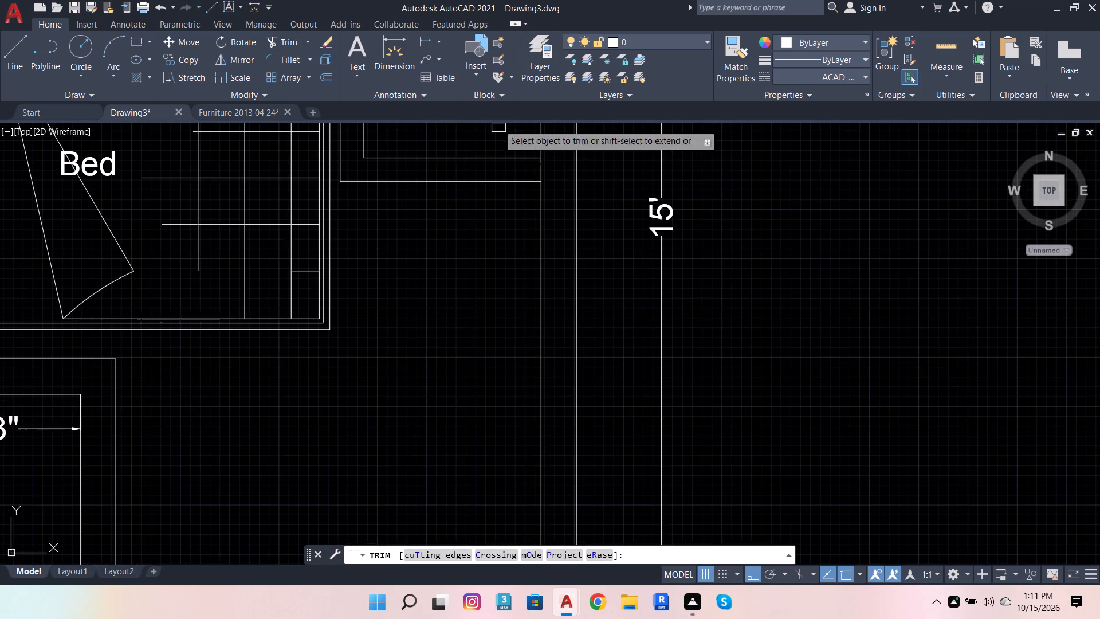
scroll(511, 144, up, 3)
click(619, 245)
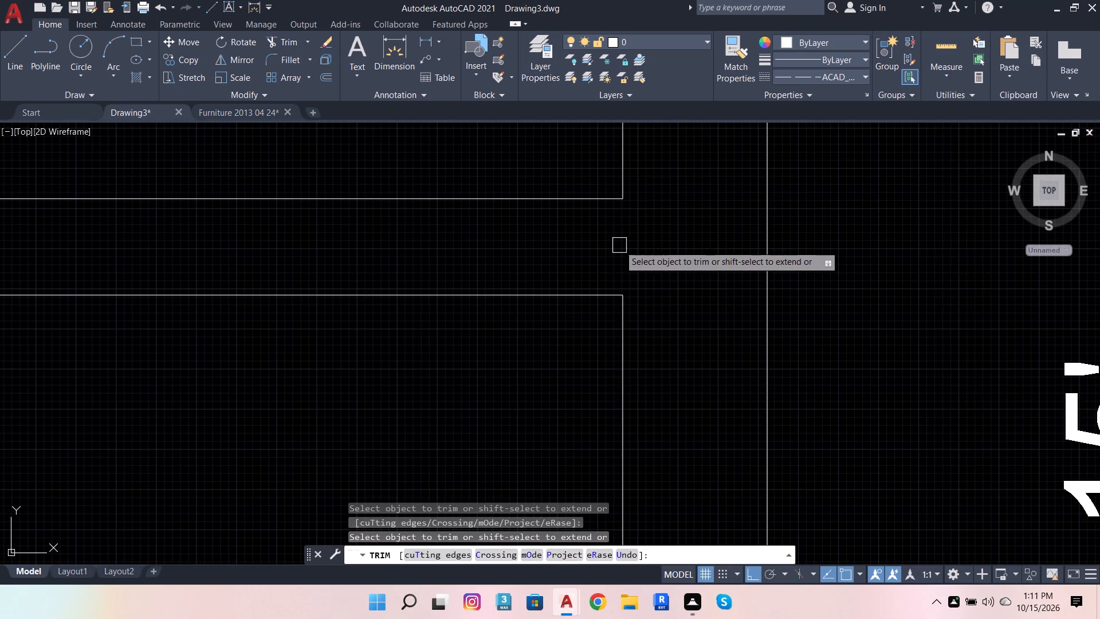
scroll(653, 272, down, 3)
key(Escape)
key(Escape)
key(Escape)
key(Escape)
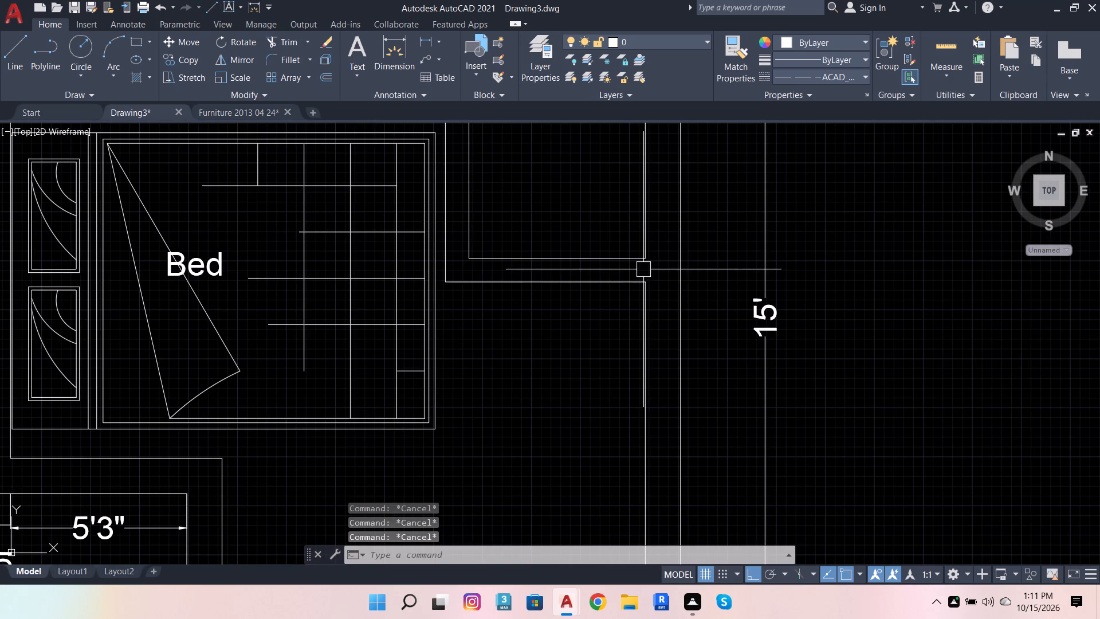
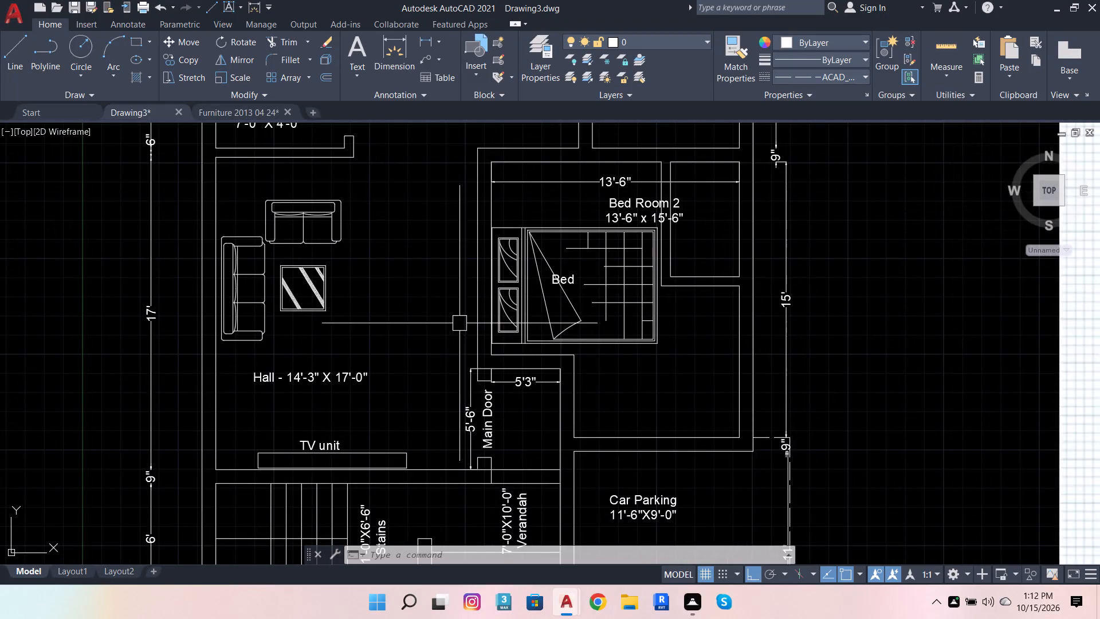
Copy the upper Bed Room's "Toilet 4'-6" x 7'-0"" label into Bed Room 2's toilet.
scroll(634, 267, down, 1)
scroll(686, 264, down, 1)
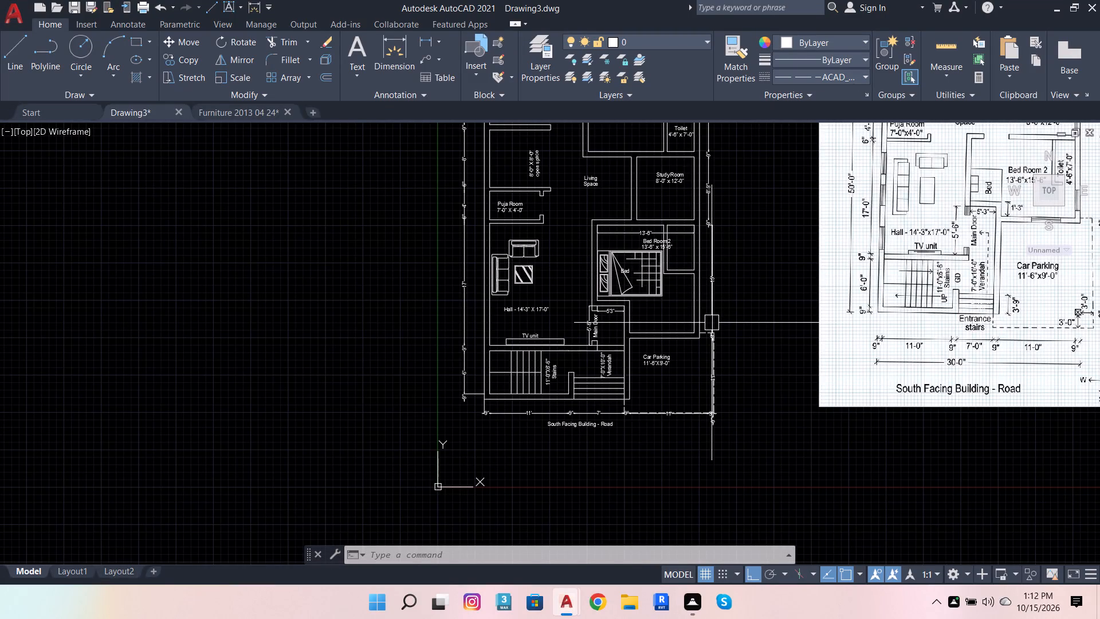
scroll(657, 345, down, 1)
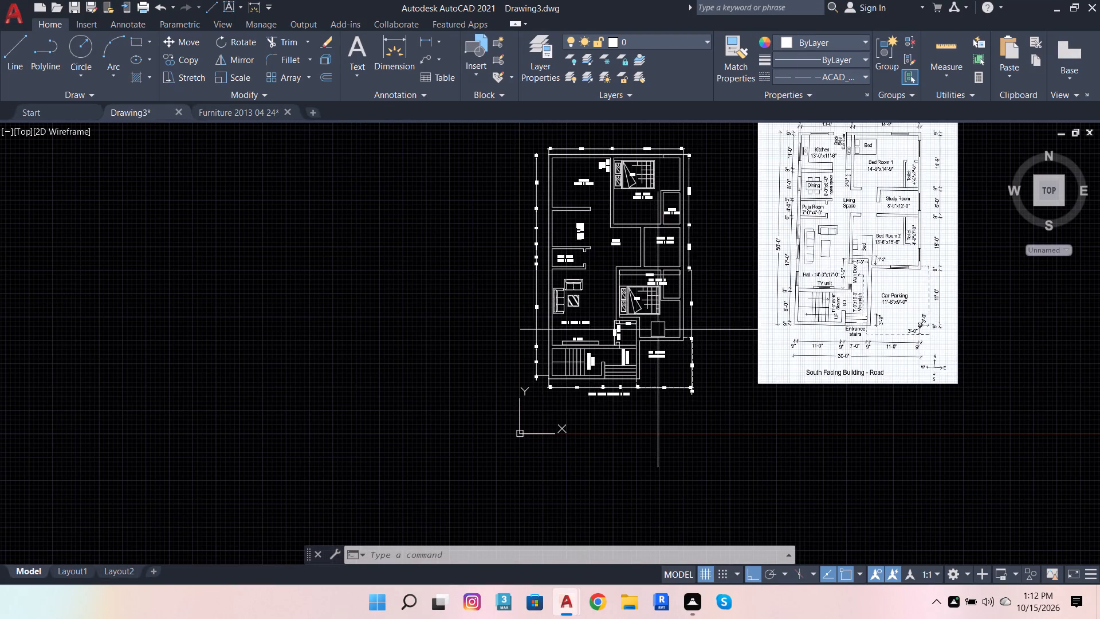
scroll(699, 179, up, 2)
click(662, 249)
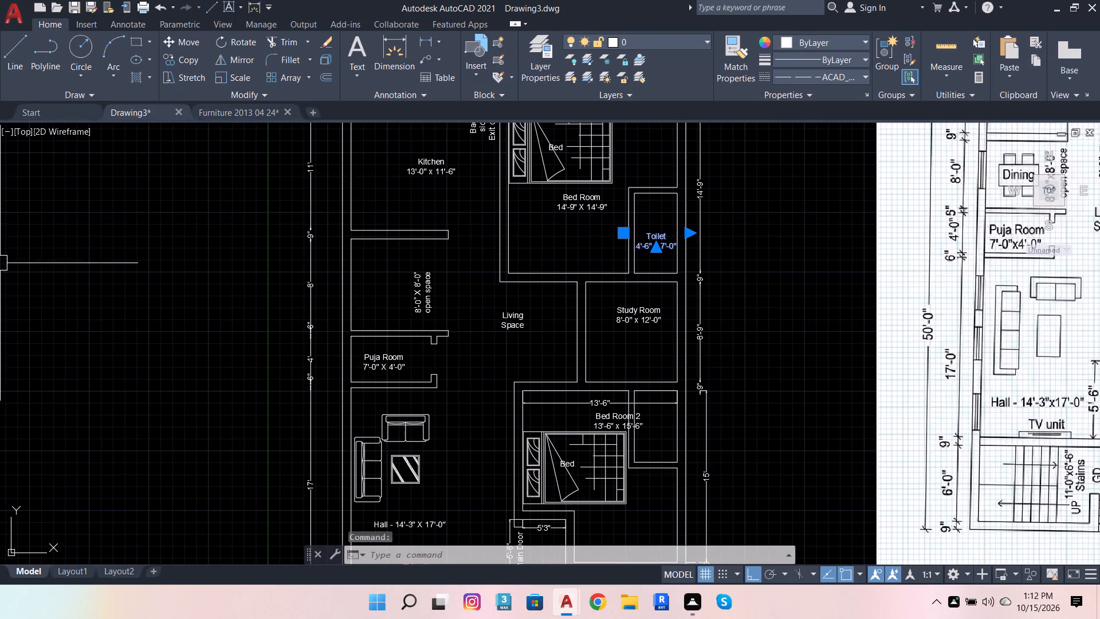
click(172, 64)
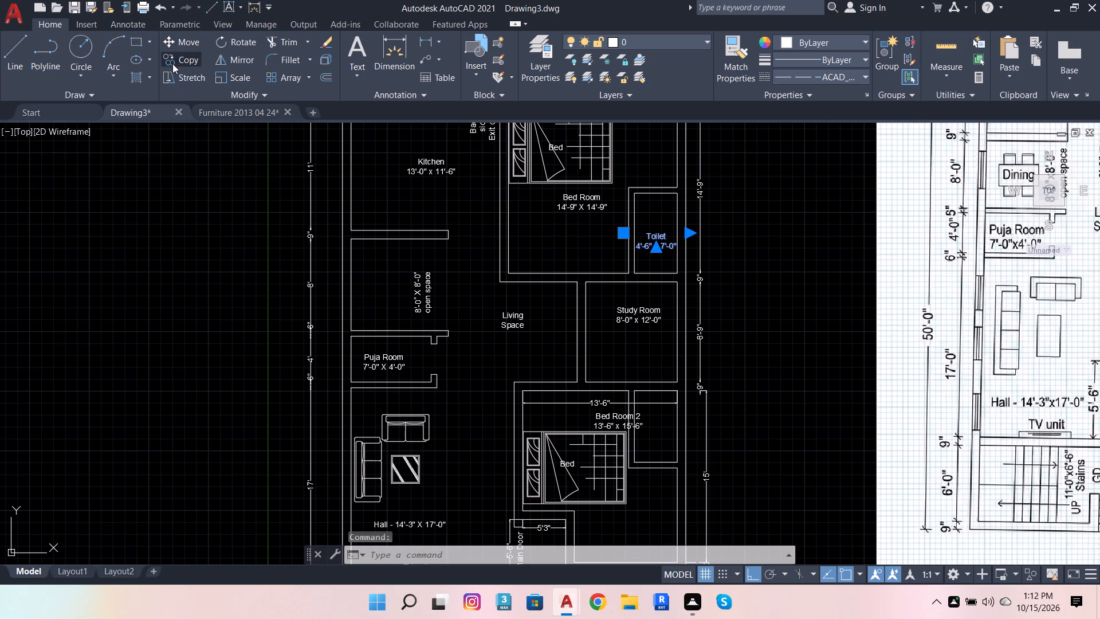
scroll(662, 245, up, 3)
click(649, 228)
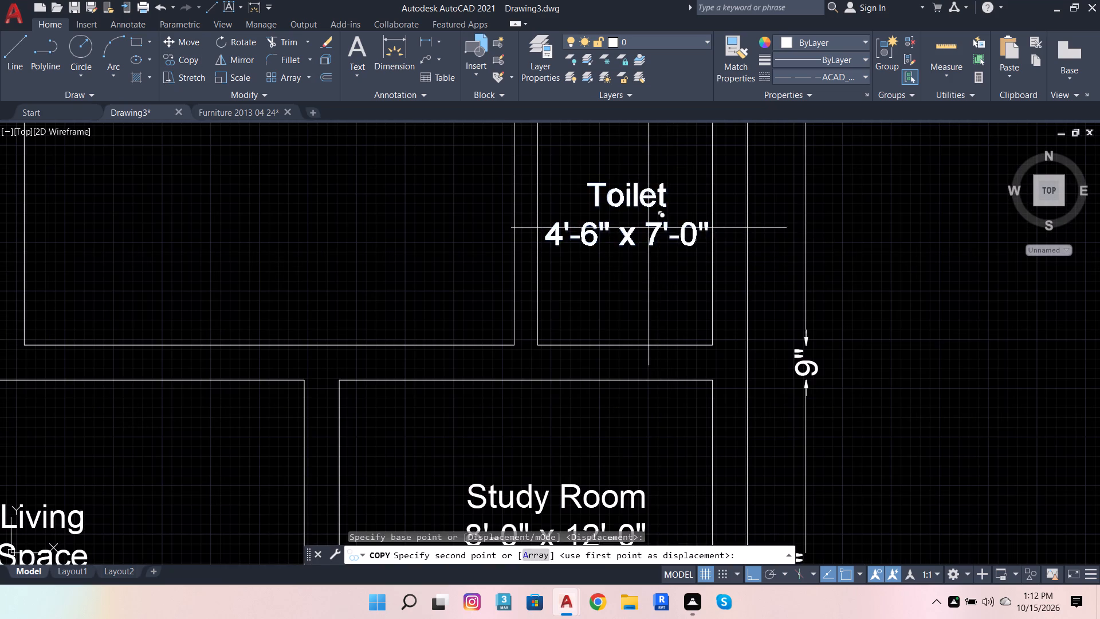
scroll(656, 218, down, 5)
scroll(666, 337, up, 2)
scroll(629, 191, up, 2)
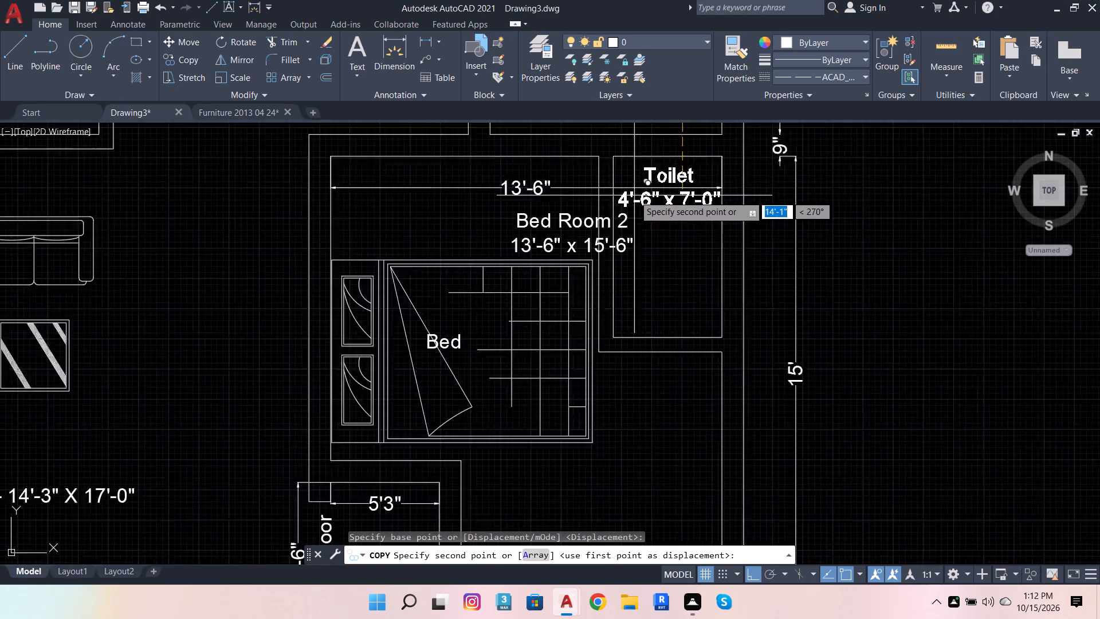
scroll(634, 195, up, 1)
click(690, 347)
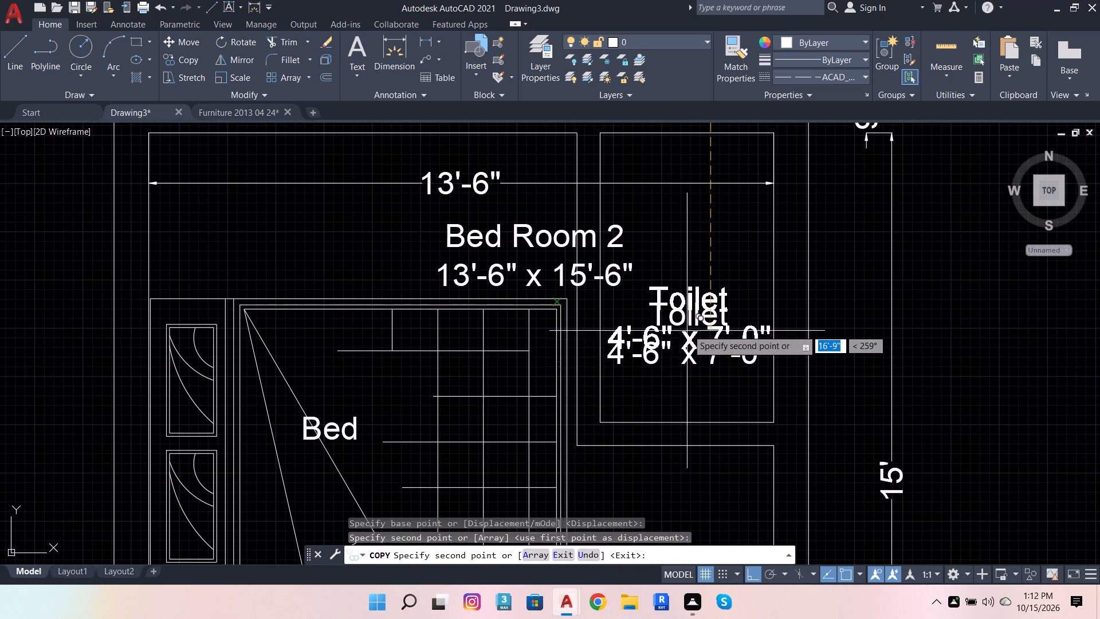
scroll(689, 328, down, 1)
key(Escape)
Move the "Bed Room 2 13'-6" x 15'-6"" label down into the open floor area south of the bed.
click(611, 286)
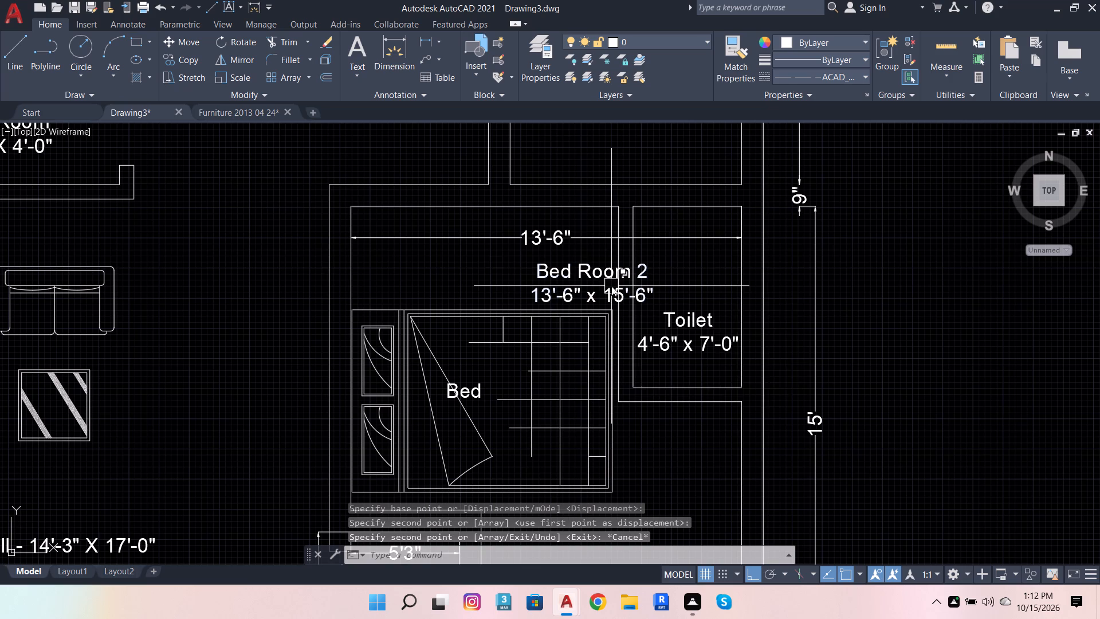
click(190, 42)
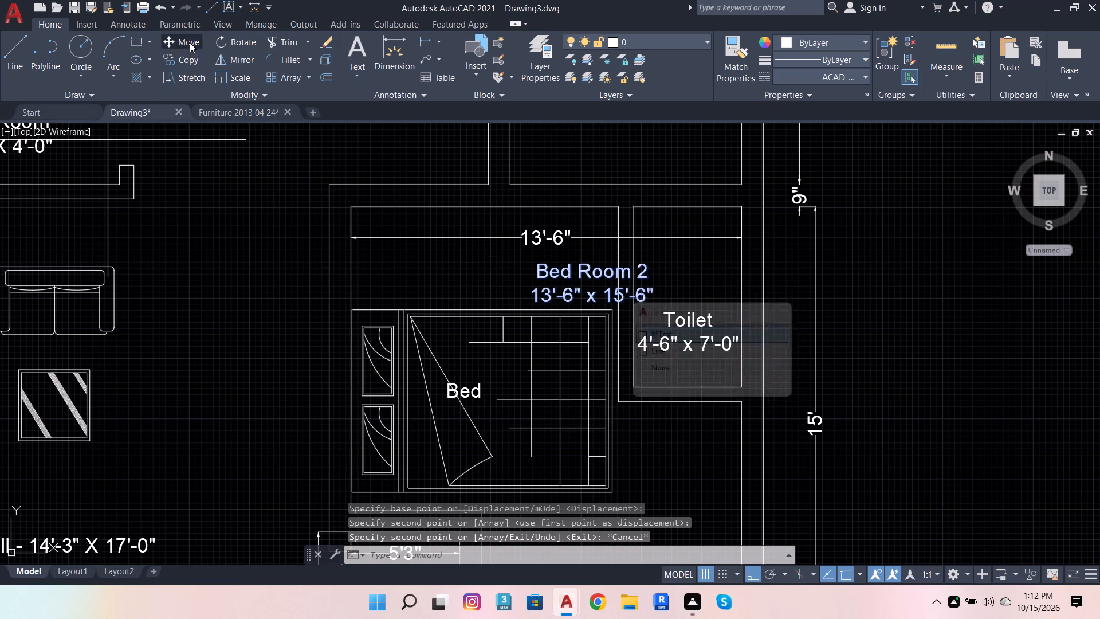
click(551, 253)
scroll(586, 259, down, 3)
scroll(591, 377, up, 2)
click(593, 372)
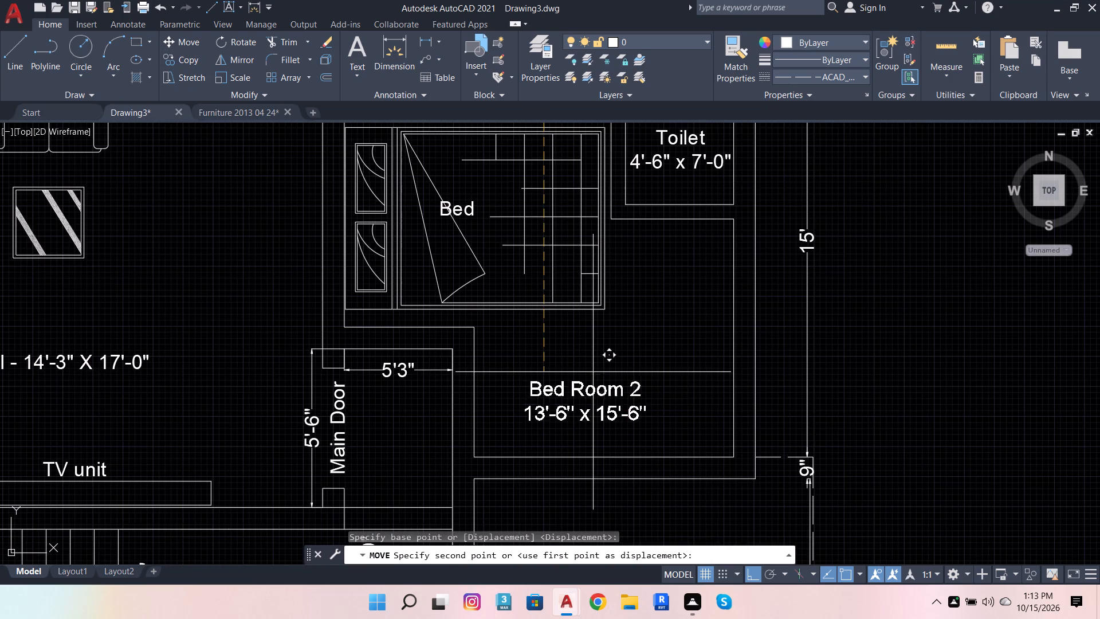
key(Escape)
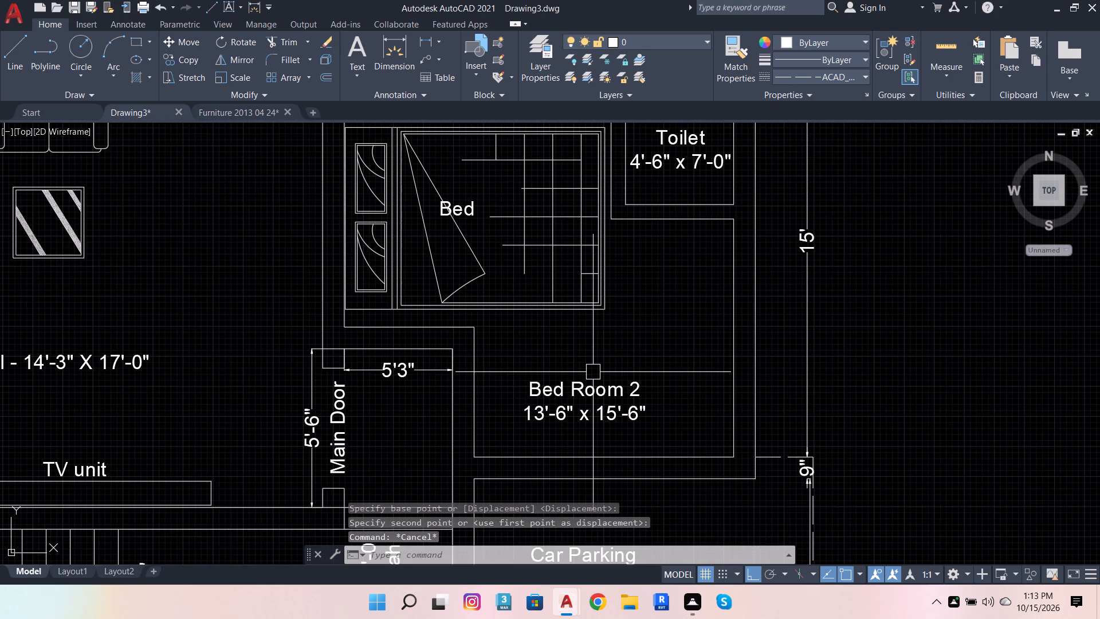
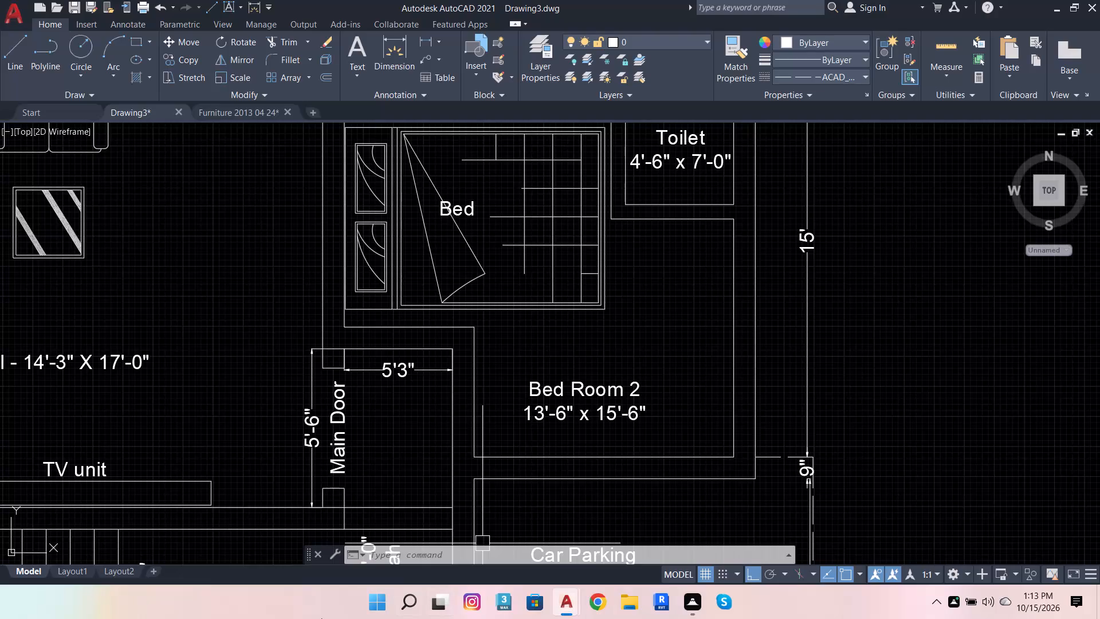
Switch to the Furniture 2013 04 24 drawing and look through its dining table sets for one to use in the plan.
scroll(451, 415, down, 3)
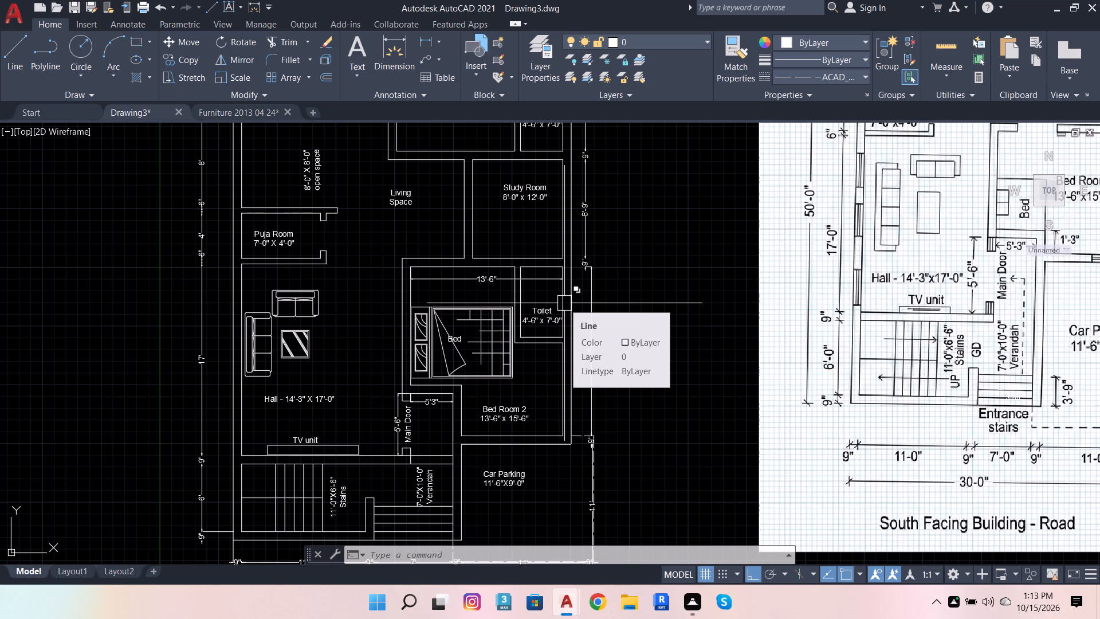
scroll(378, 179, down, 2)
scroll(382, 200, up, 2)
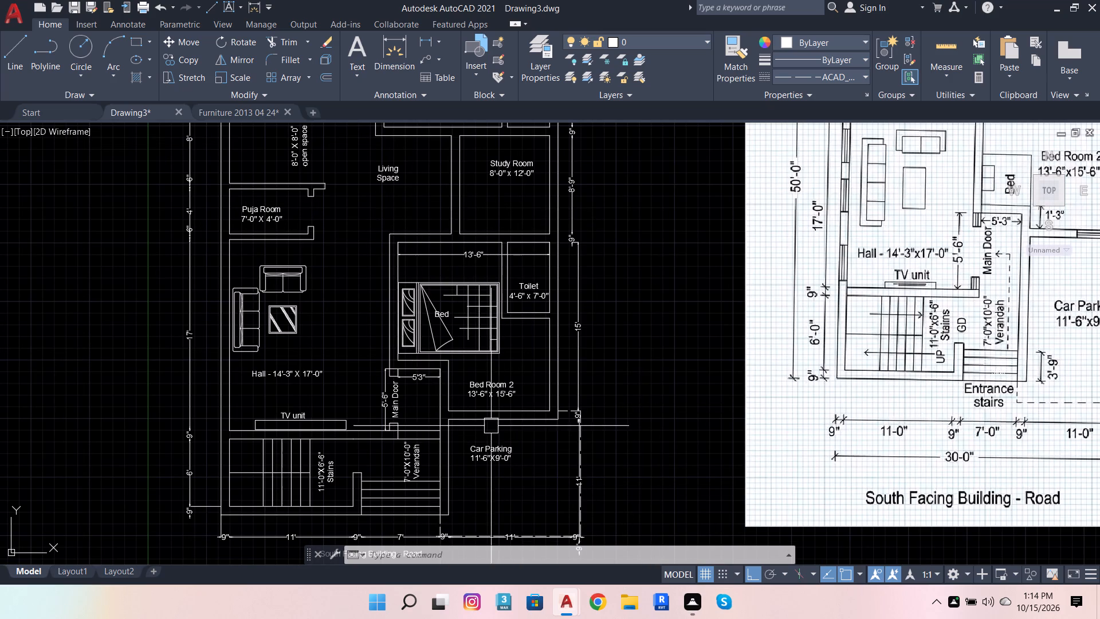
scroll(528, 391, down, 1)
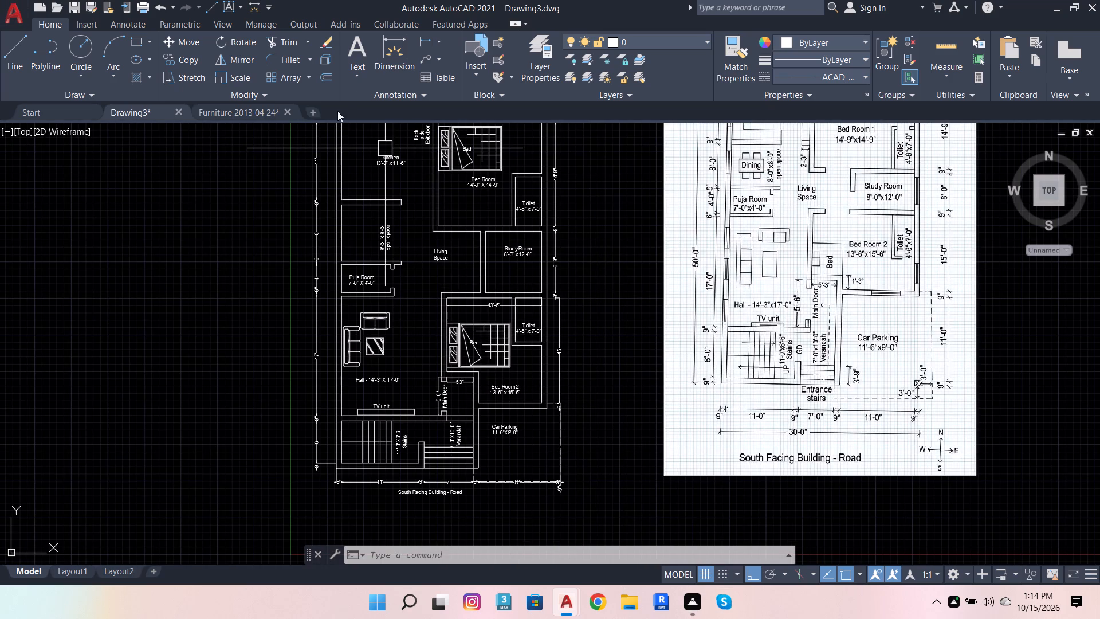
click(233, 107)
scroll(683, 370, down, 4)
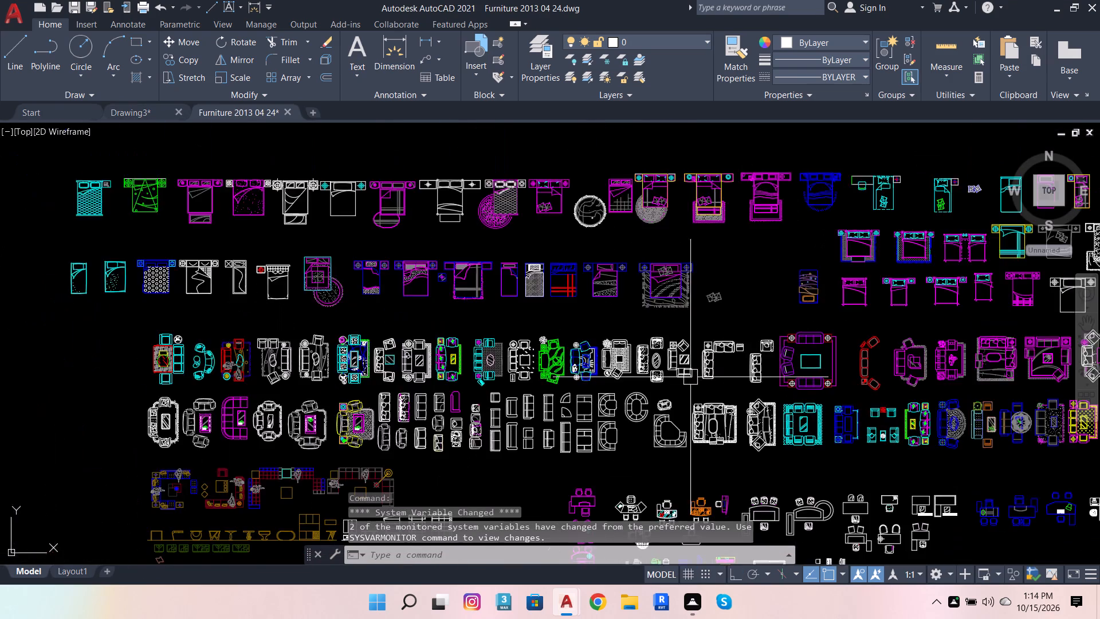
scroll(692, 377, down, 2)
scroll(638, 311, down, 2)
scroll(623, 451, up, 5)
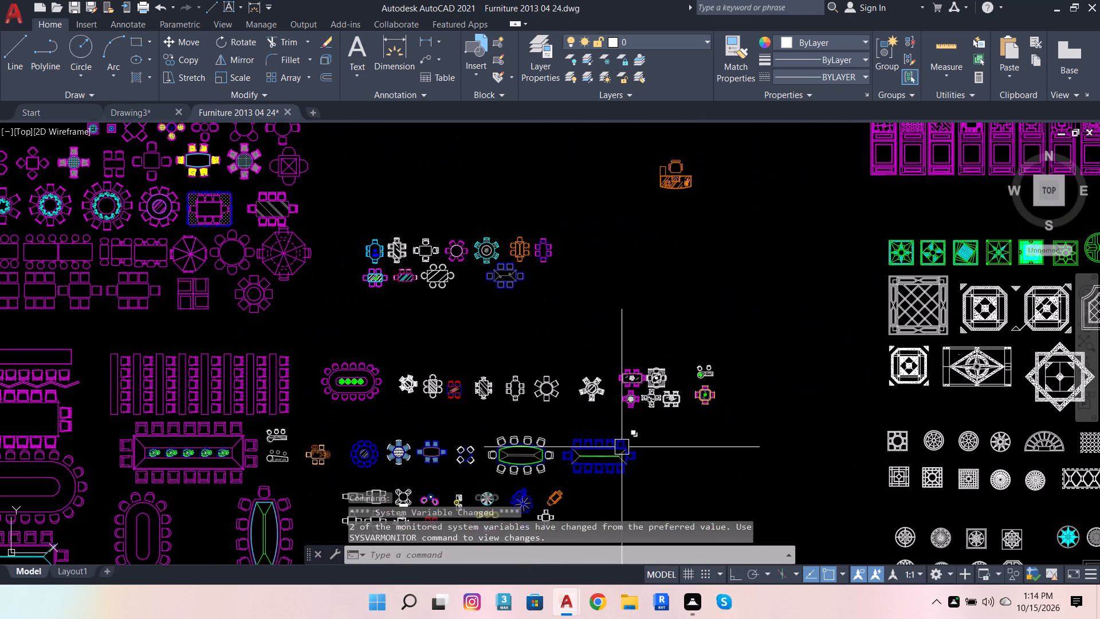
scroll(536, 404, up, 2)
scroll(467, 267, down, 2)
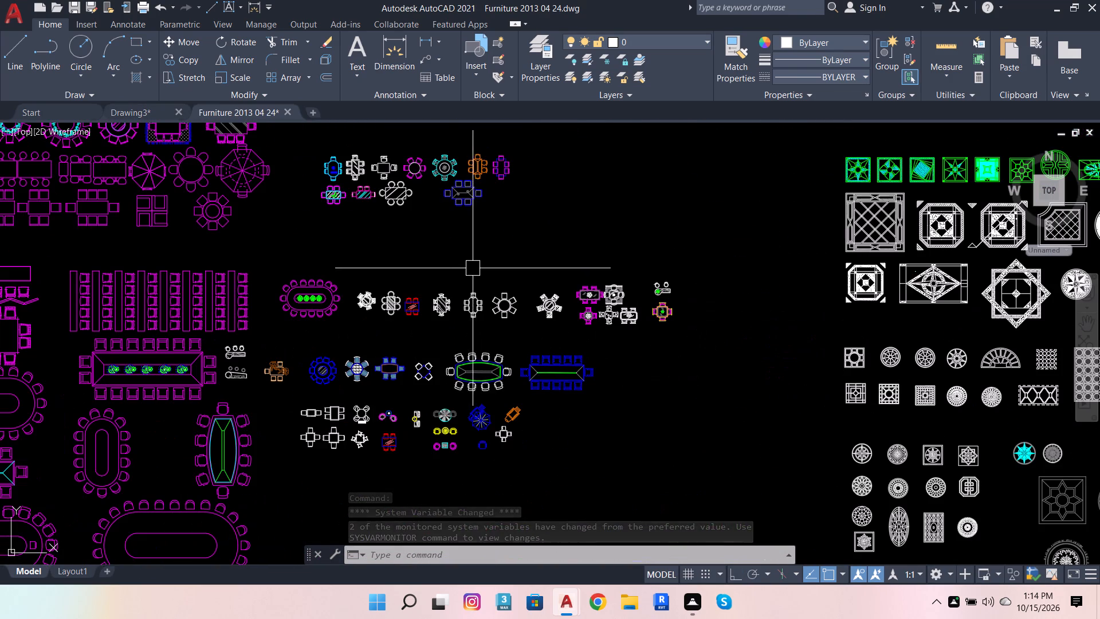
scroll(428, 436, up, 3)
scroll(588, 326, down, 5)
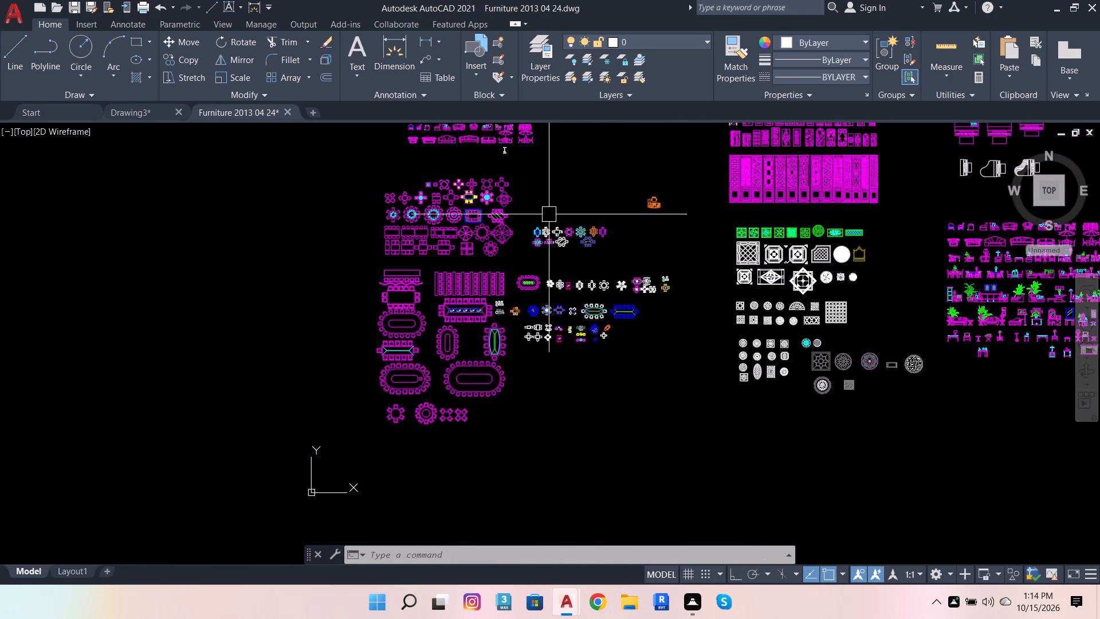
scroll(548, 210, up, 3)
scroll(542, 300, up, 2)
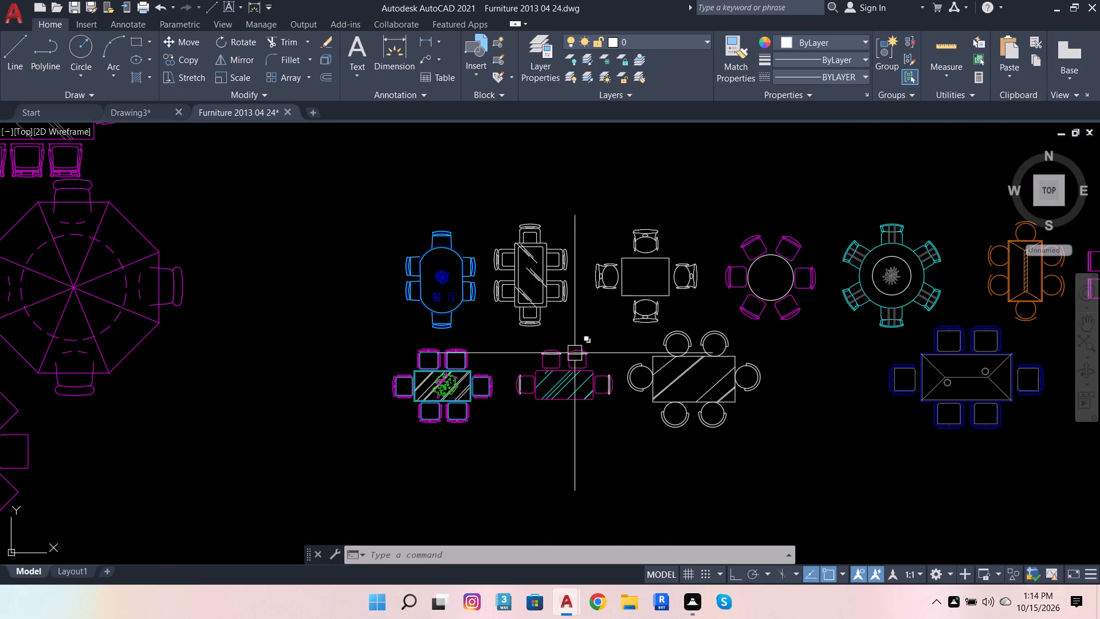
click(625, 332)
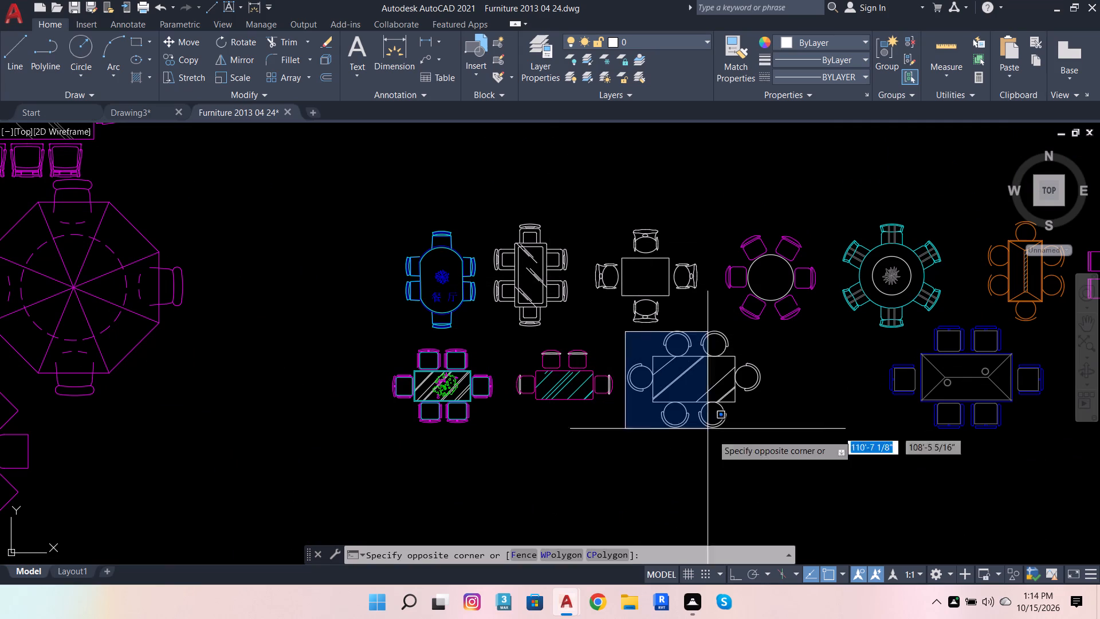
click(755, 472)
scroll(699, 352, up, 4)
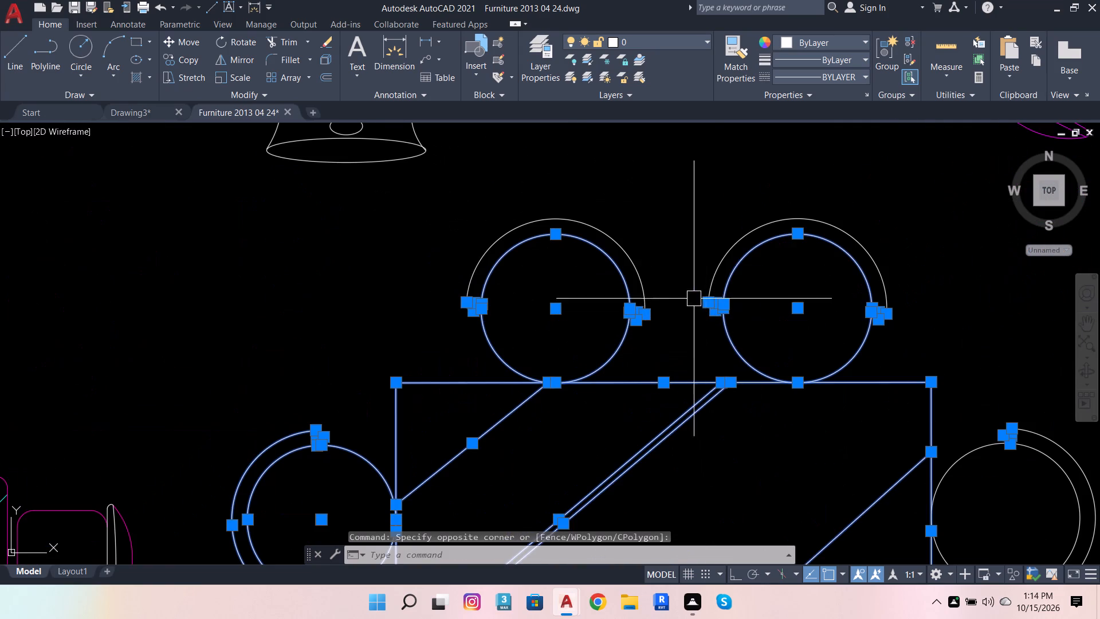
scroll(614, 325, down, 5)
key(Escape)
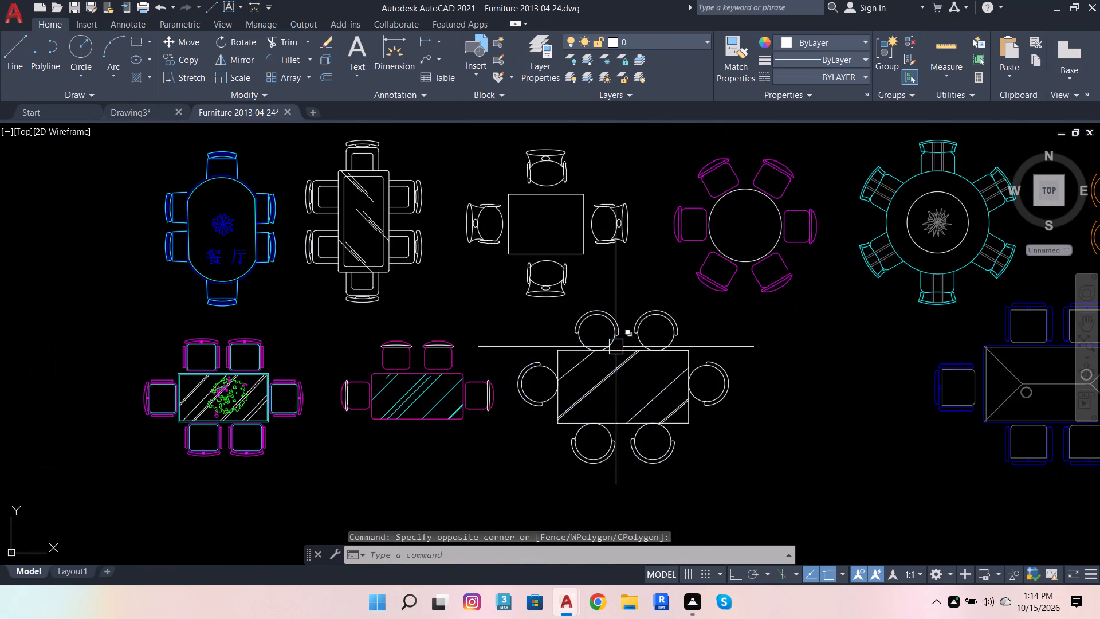
Copy the rectangular six-seat dining set with magenta chairs and a blue table, at the row's east end, to the clipboard.
scroll(612, 358, down, 3)
scroll(708, 315, up, 3)
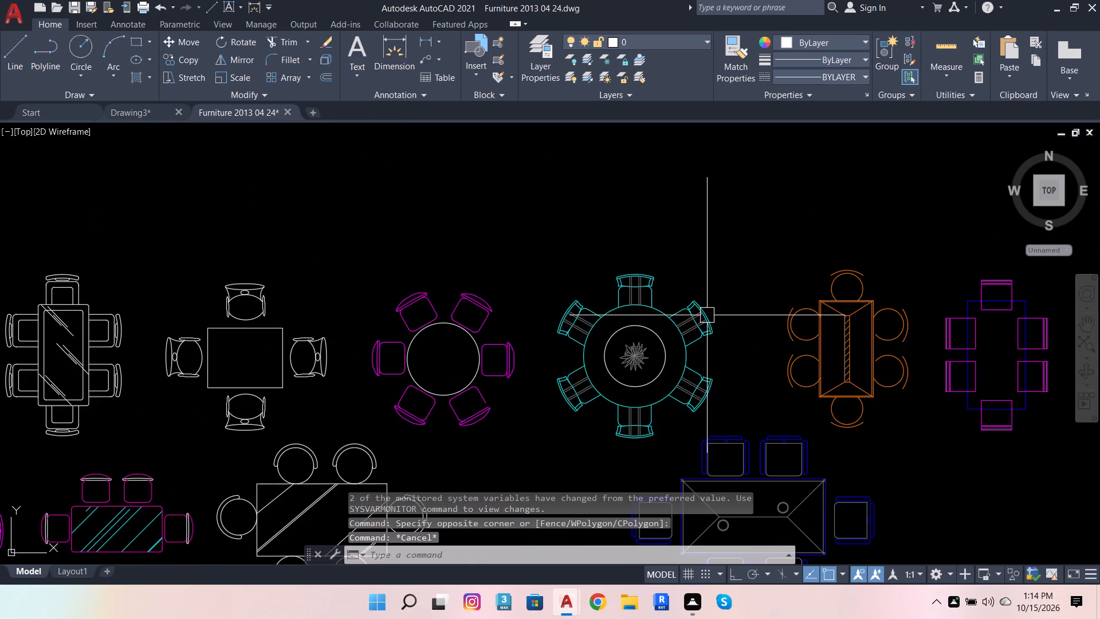
scroll(741, 301, down, 2)
scroll(875, 260, up, 3)
scroll(745, 306, down, 3)
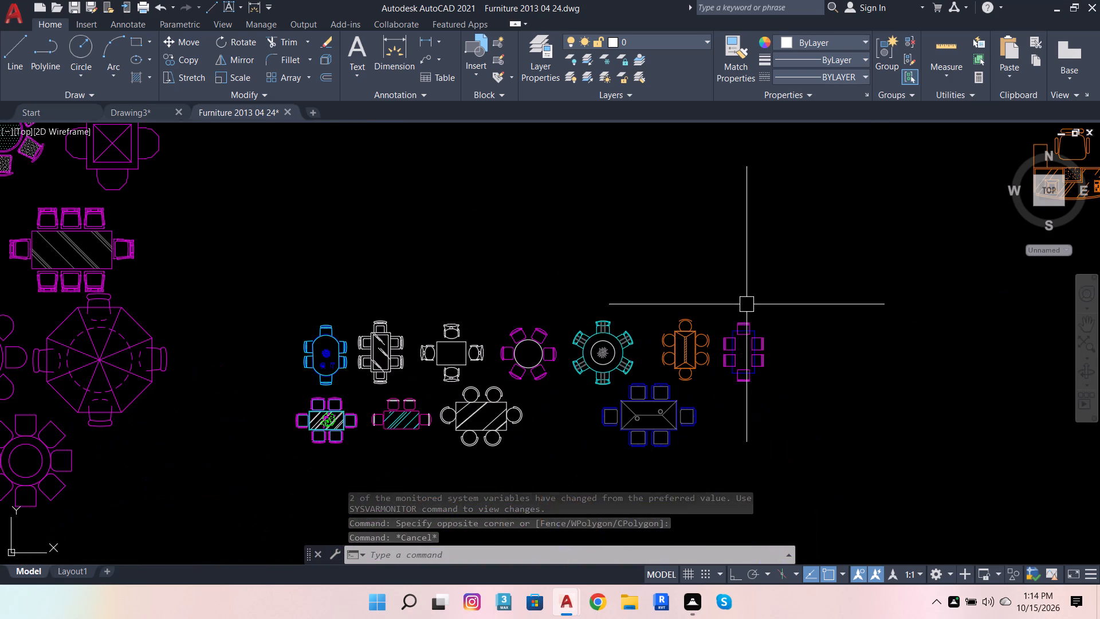
click(718, 293)
click(817, 402)
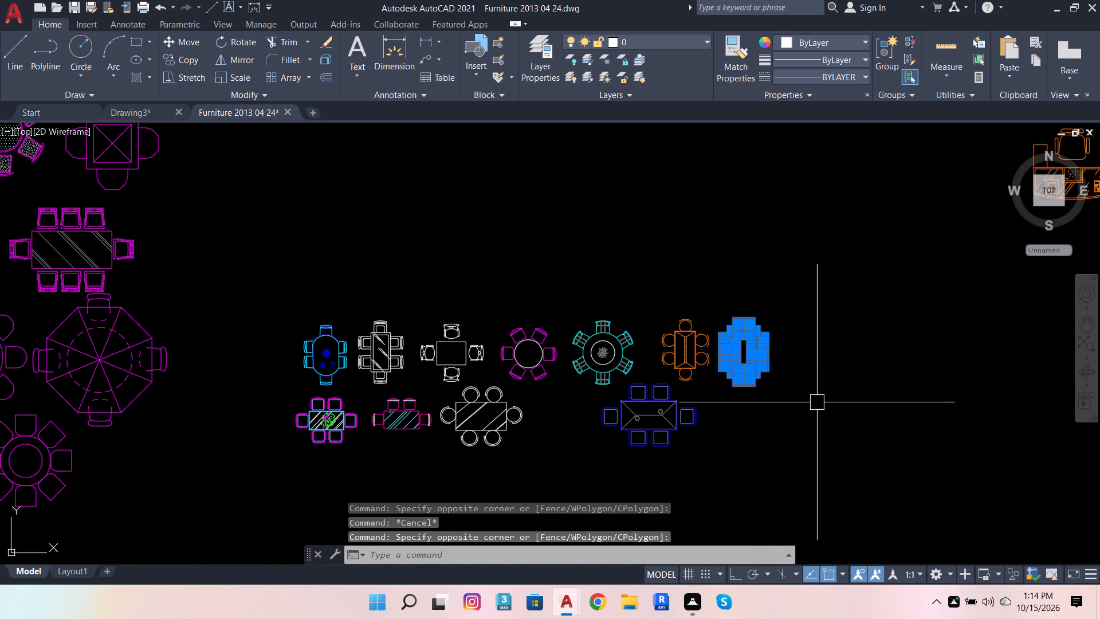
key(ctrl+c)
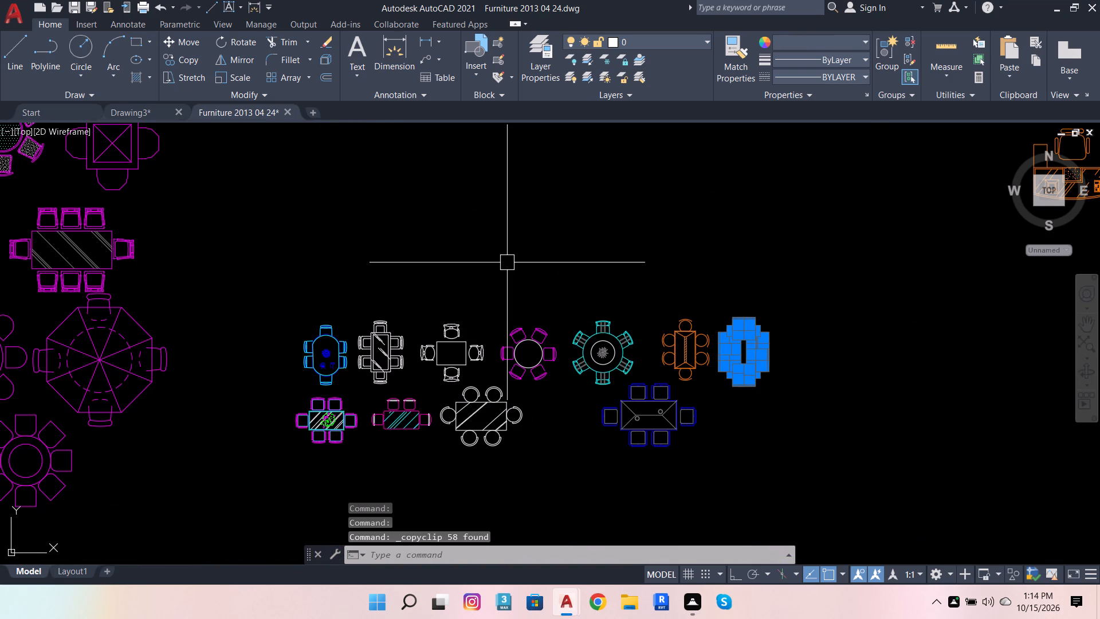
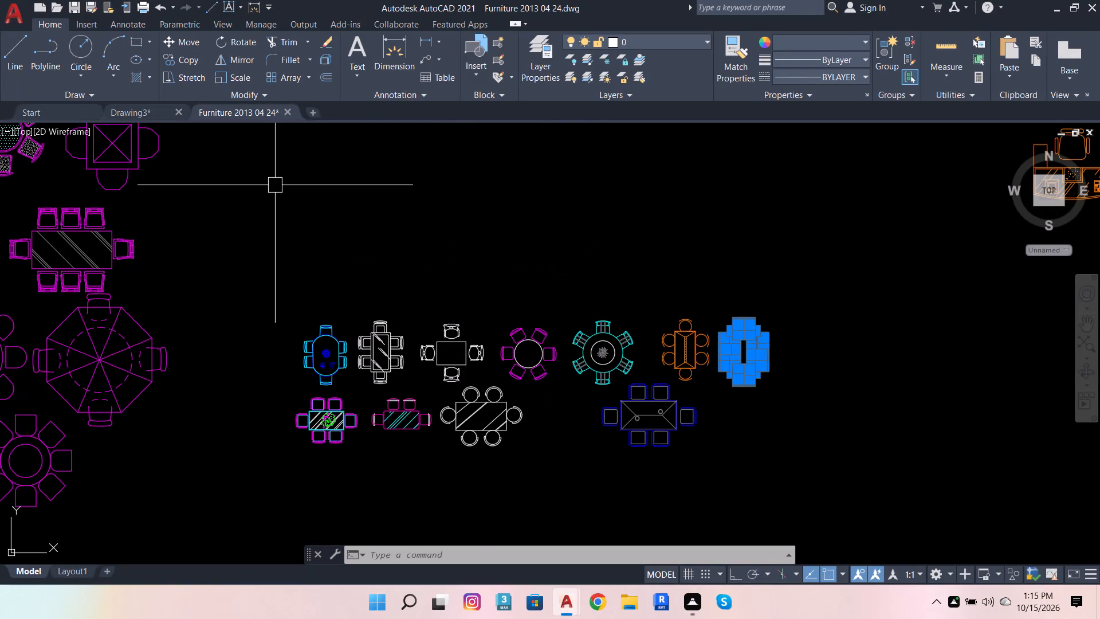
Copy the selected six-seat dining set and paste it into Drawing3, in the empty area north of the reference plan image.
key(ctrl+c)
click(139, 112)
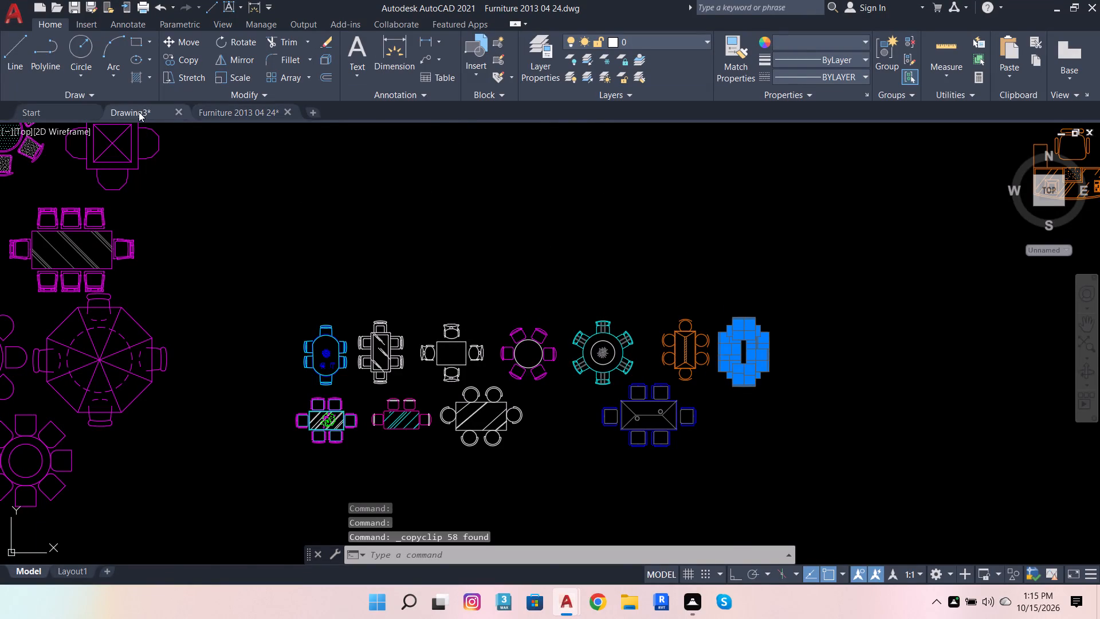
scroll(650, 374, down, 3)
scroll(614, 234, up, 2)
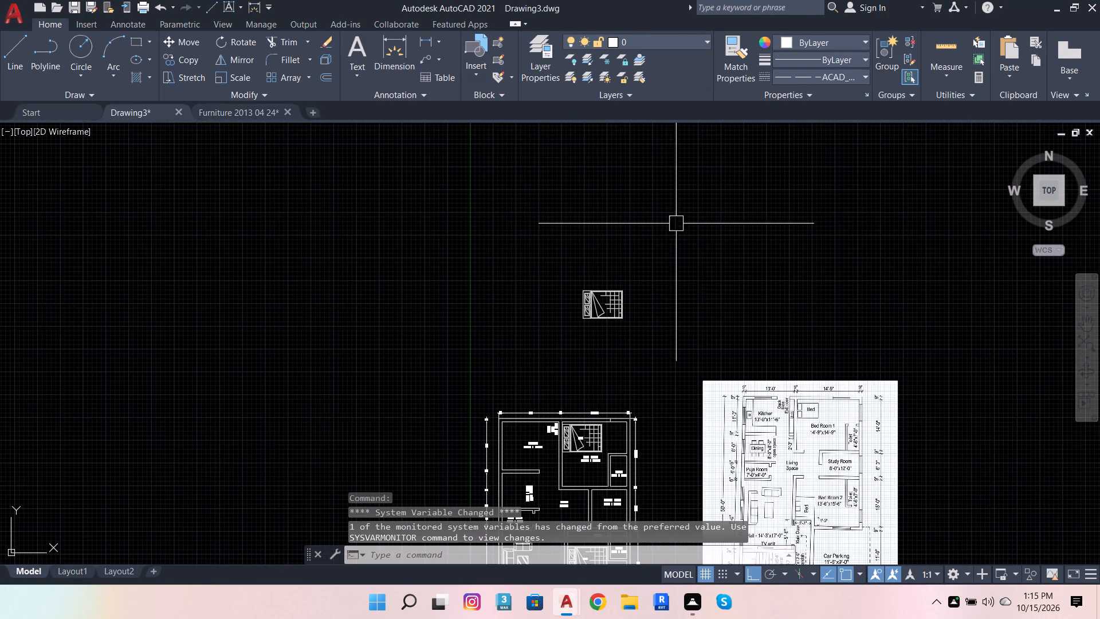
key(ctrl+v)
scroll(716, 210, down, 1)
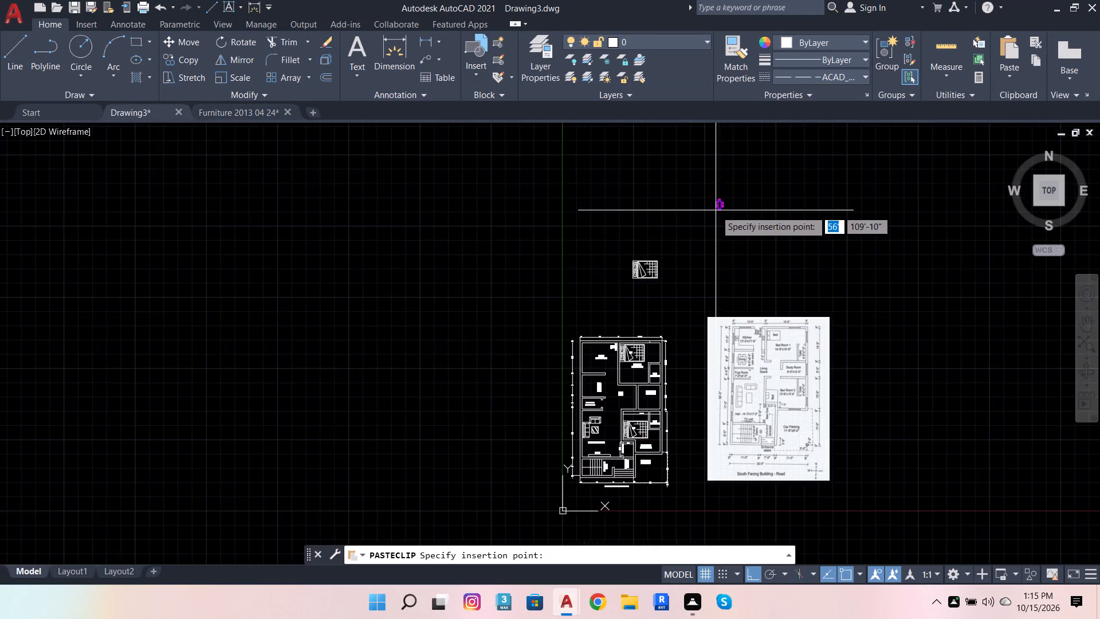
scroll(716, 210, down, 1)
scroll(721, 205, up, 2)
click(721, 205)
Rotate the pasted dining set 90° so its long side runs east-west.
click(710, 182)
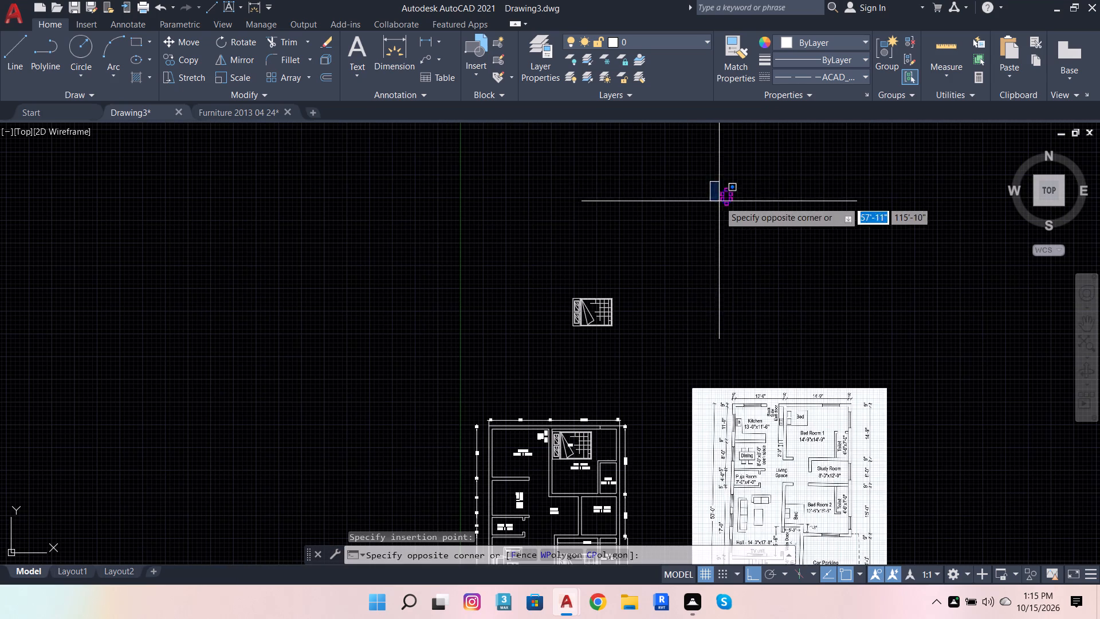
click(736, 220)
click(240, 37)
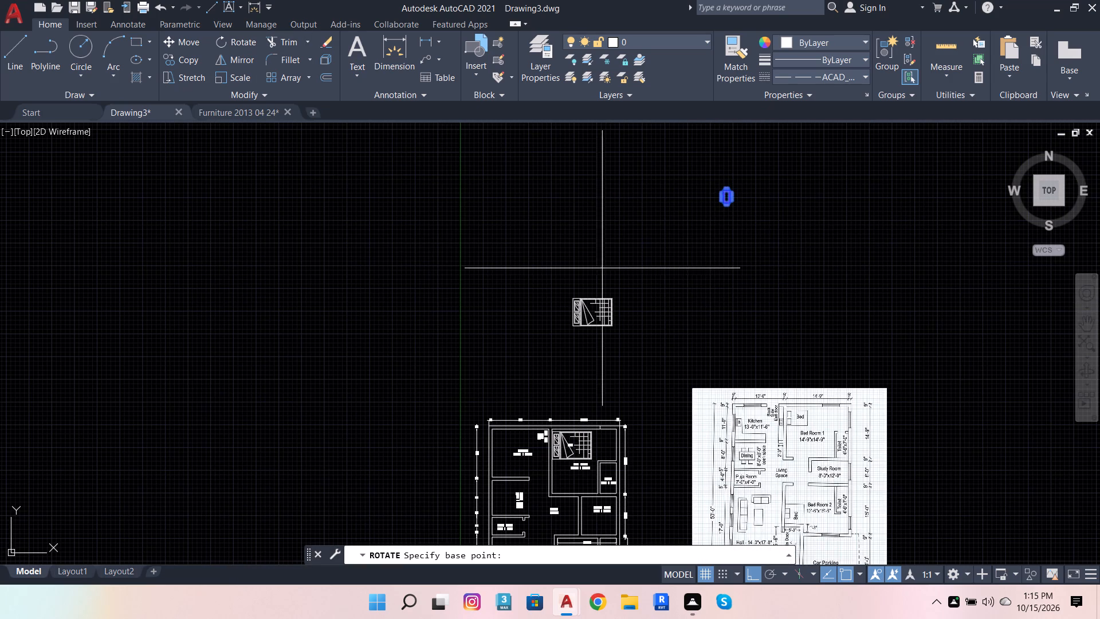
click(687, 189)
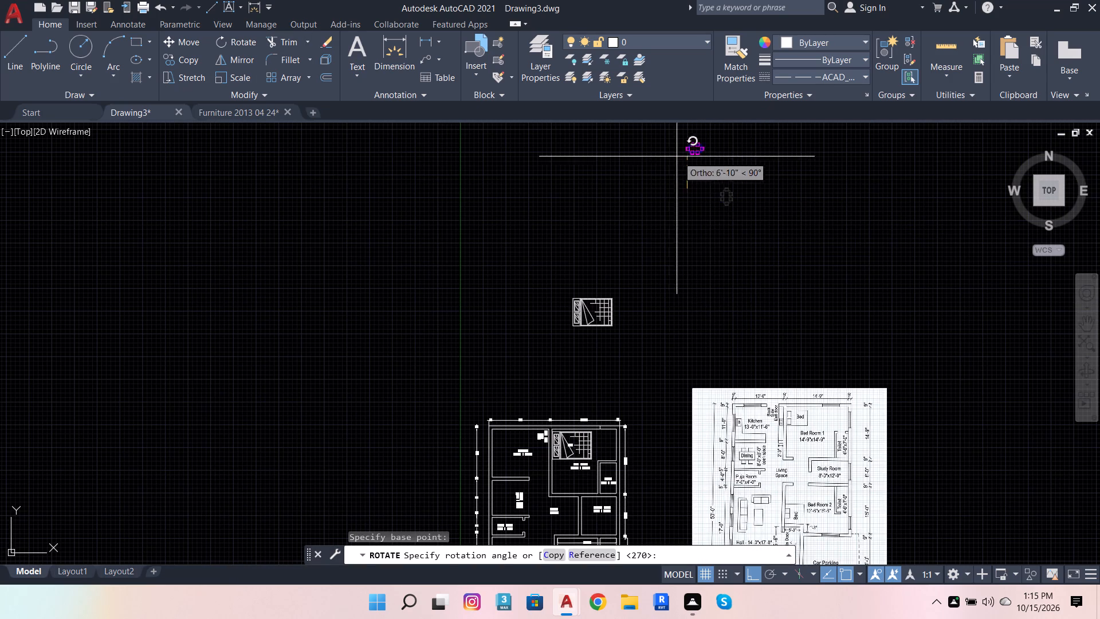
click(694, 143)
scroll(694, 143, up, 5)
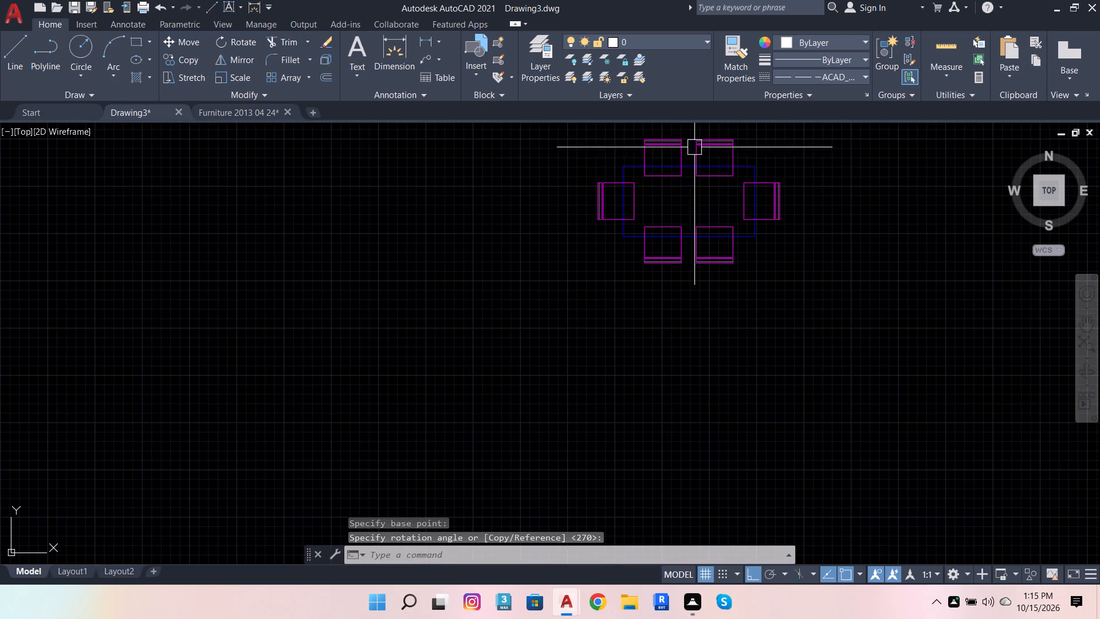
click(689, 158)
scroll(641, 196, down, 2)
key(Escape)
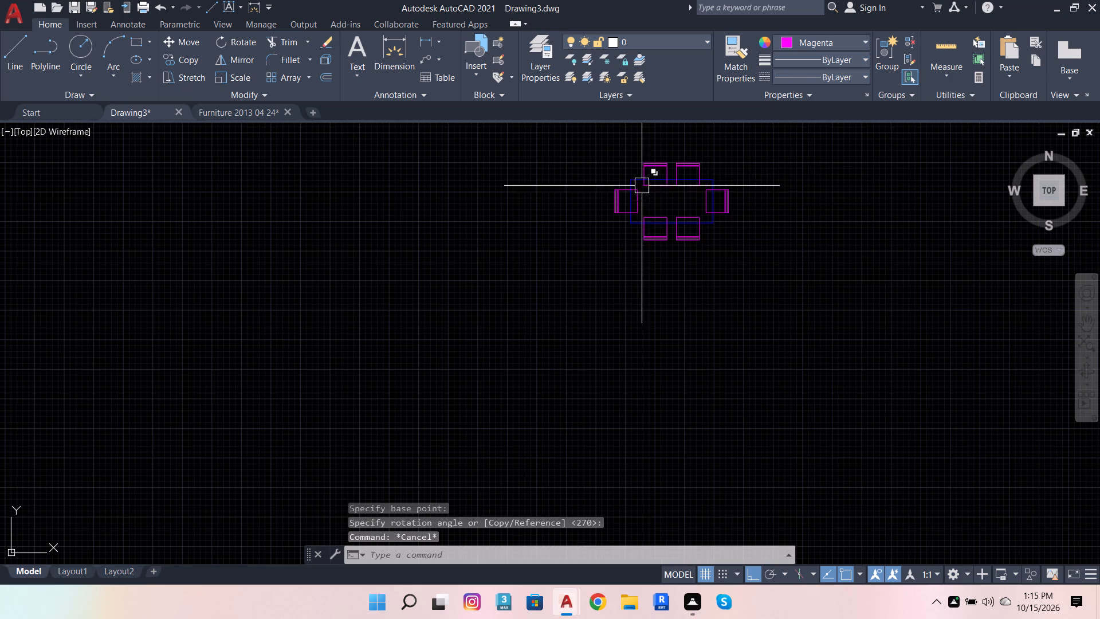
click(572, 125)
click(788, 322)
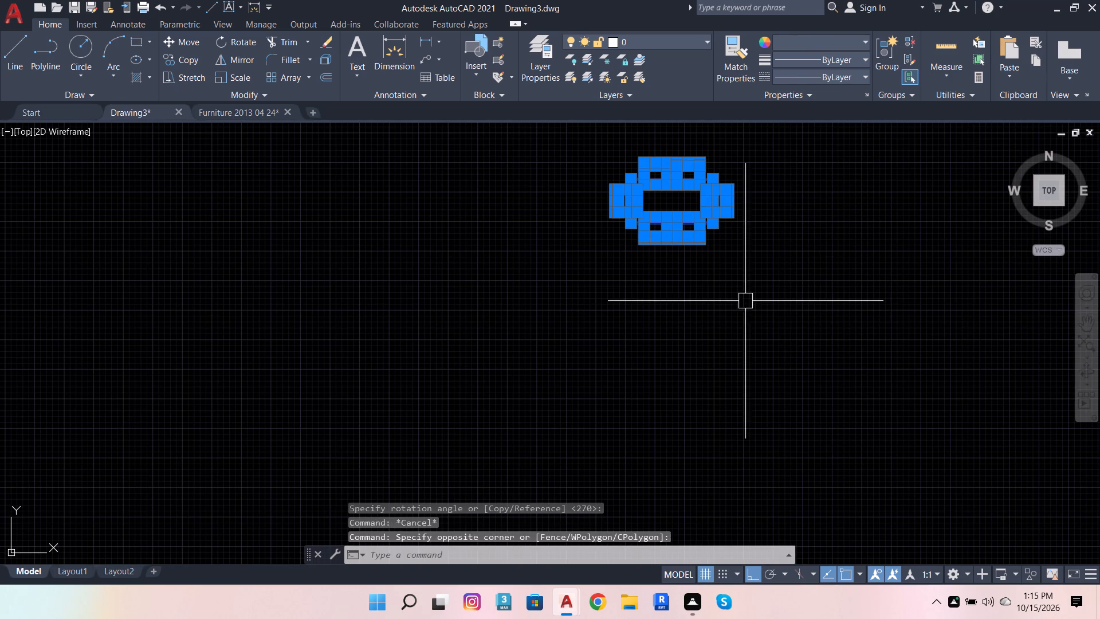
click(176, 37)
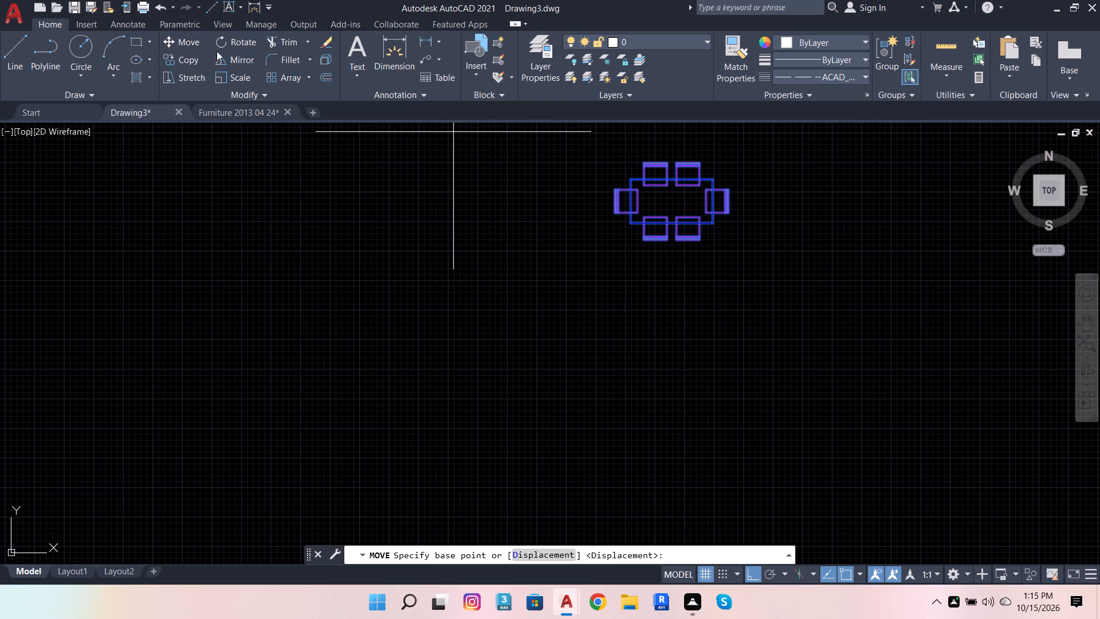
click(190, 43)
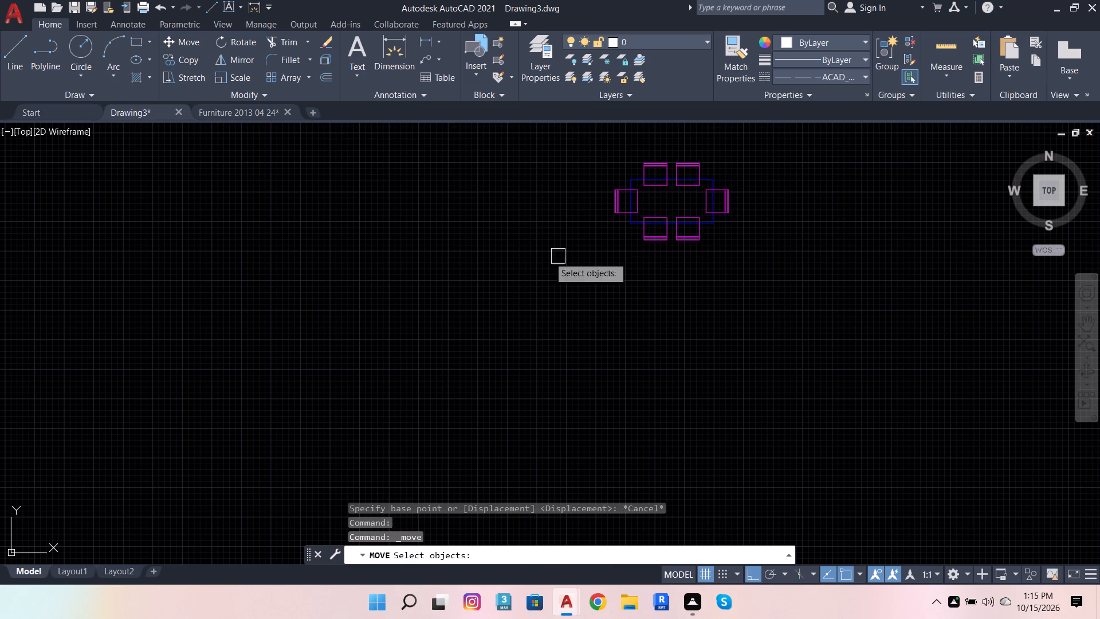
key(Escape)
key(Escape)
Move the whole dining set, with Ortho off, into the 8'-0" X 8'-0" open space between the Kitchen and the Puja Room.
click(546, 125)
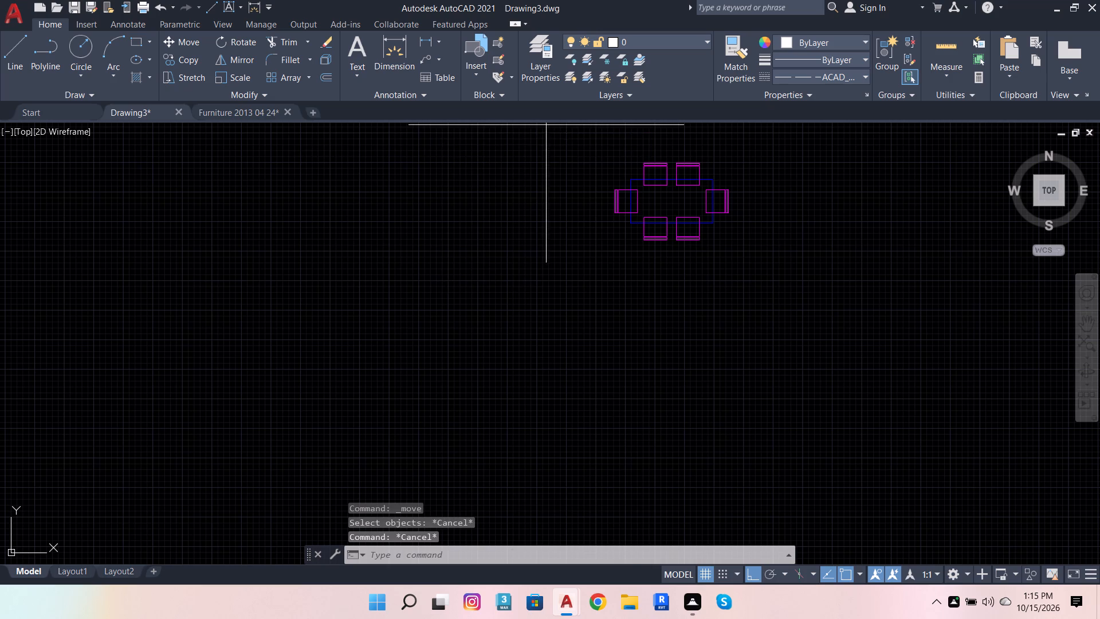
click(777, 305)
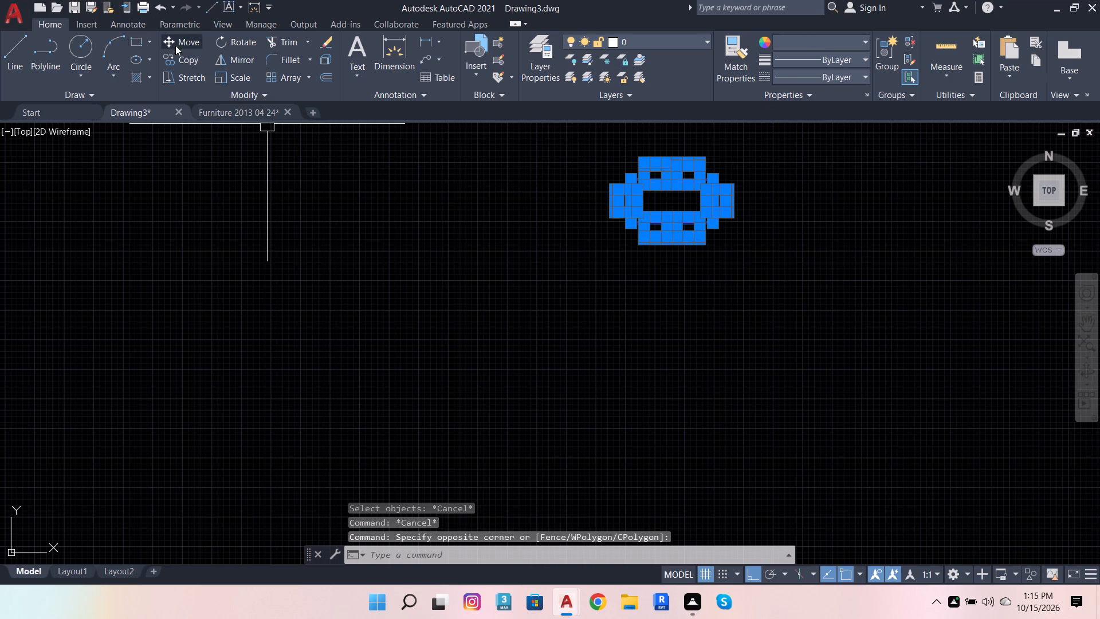
click(184, 38)
click(607, 207)
scroll(679, 197, down, 4)
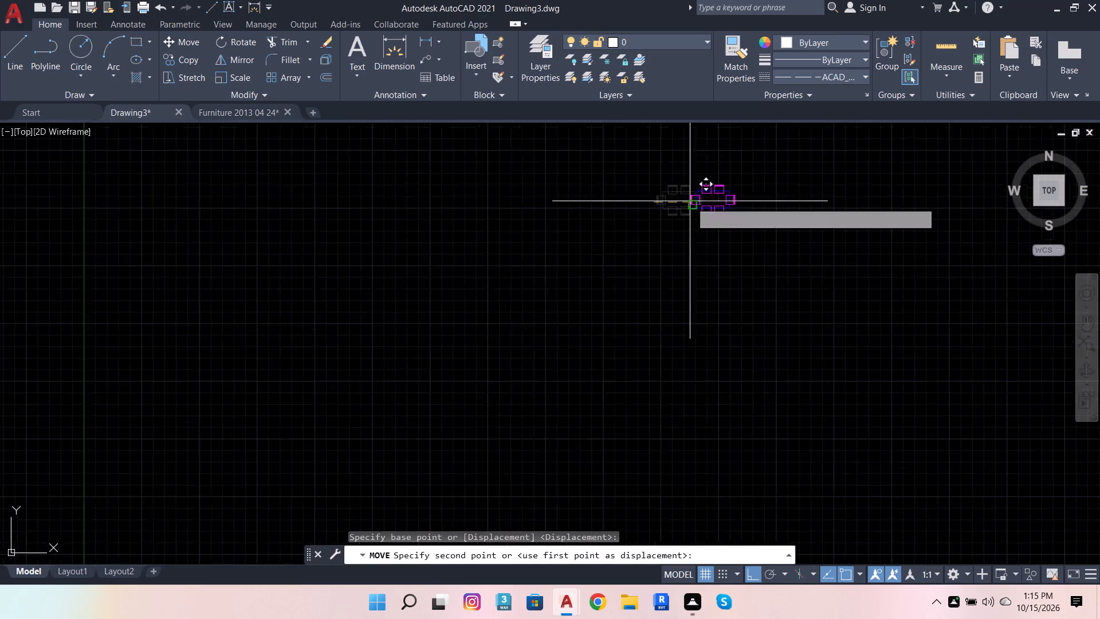
scroll(693, 203, down, 3)
click(759, 579)
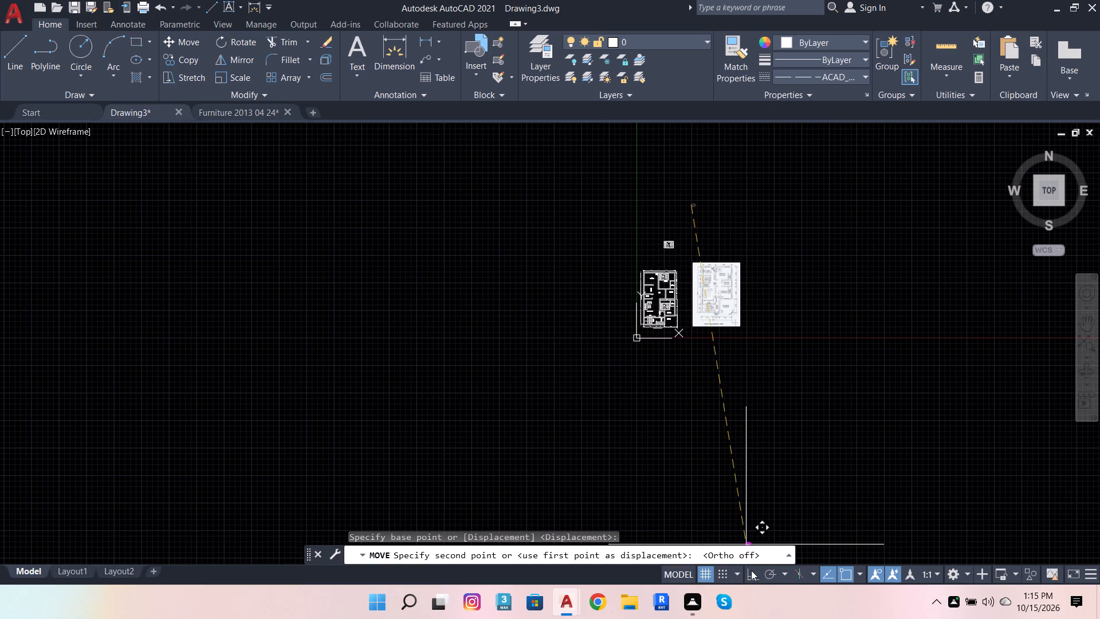
scroll(667, 304, up, 3)
scroll(580, 275, up, 4)
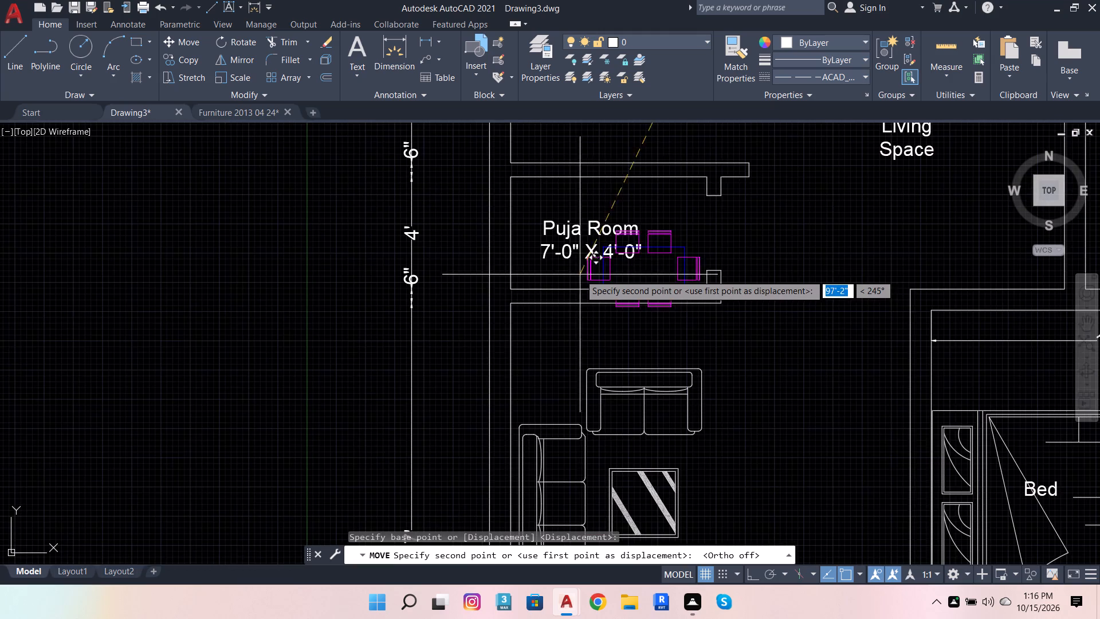
scroll(552, 238, up, 3)
scroll(518, 319, down, 4)
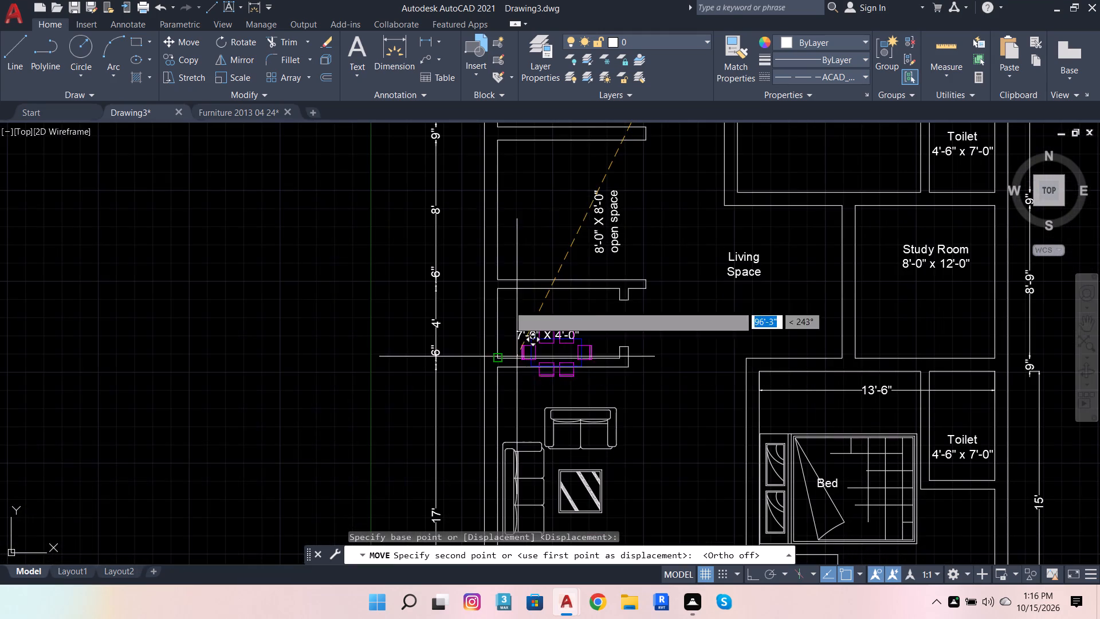
scroll(506, 187, up, 2)
click(506, 230)
scroll(520, 255, down, 4)
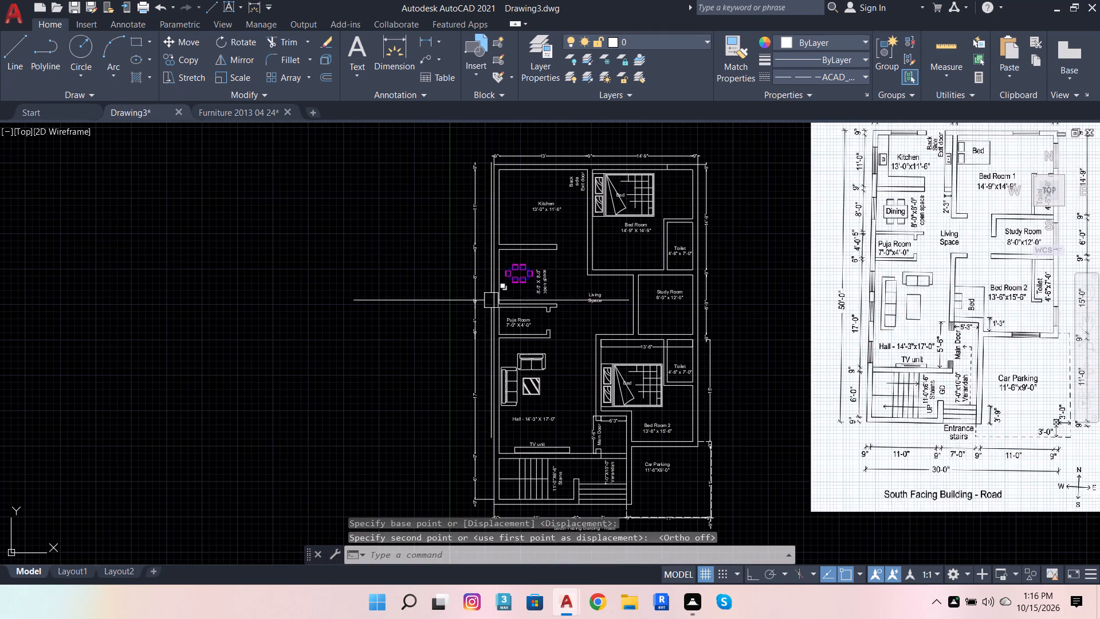
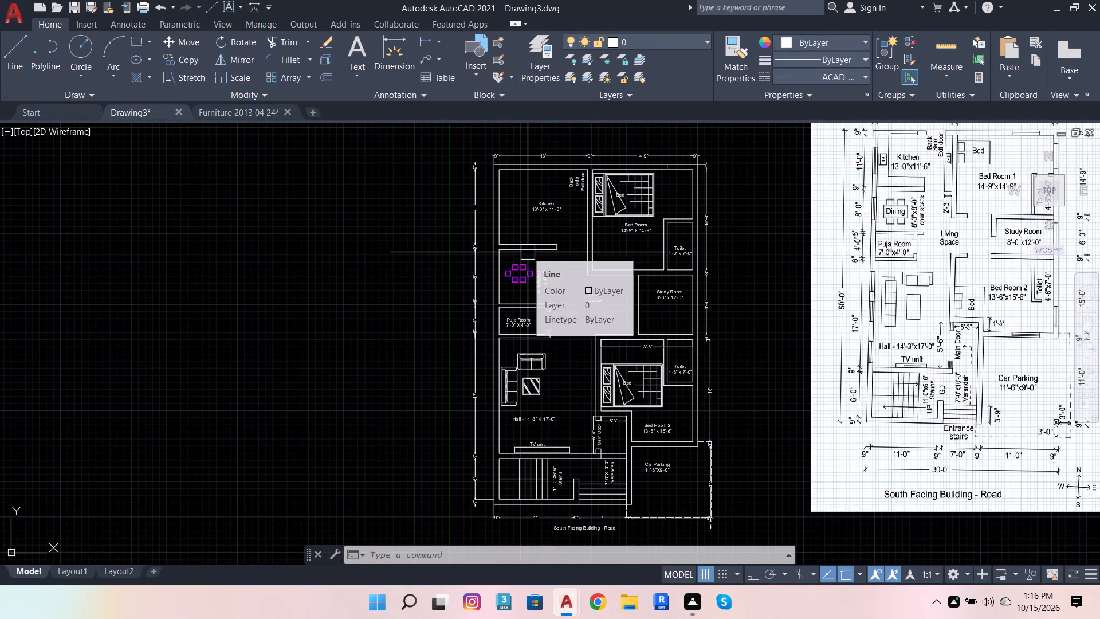
Offset the Kitchen's east wall line 1' west into the Kitchen.
scroll(581, 314, down, 1)
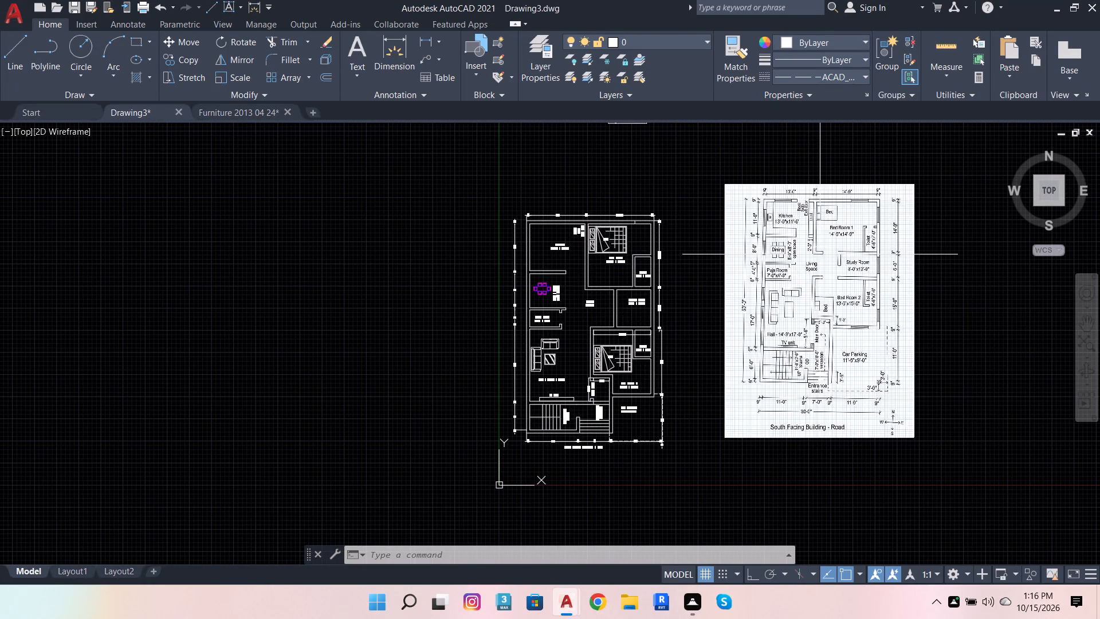
scroll(559, 300, up, 2)
scroll(559, 300, down, 2)
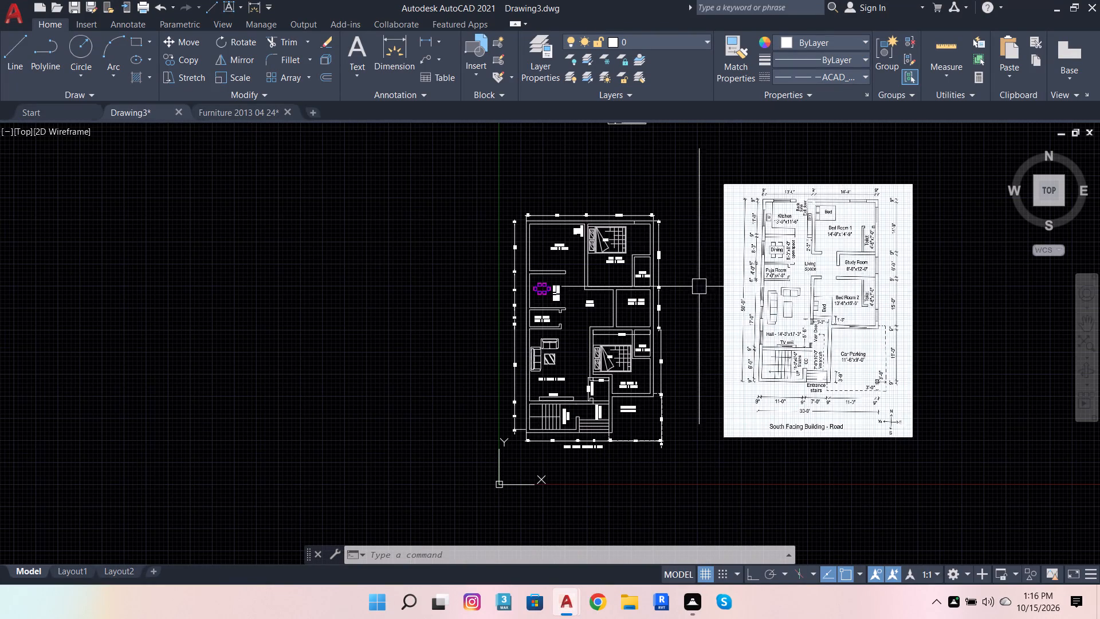
scroll(818, 205, up, 2)
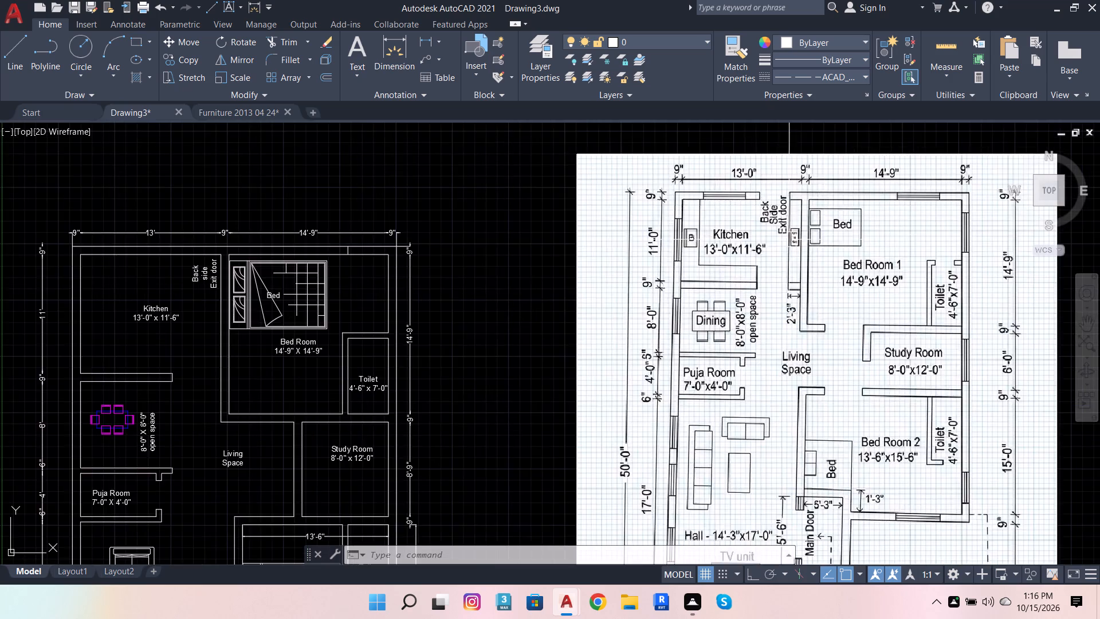
scroll(786, 245, down, 1)
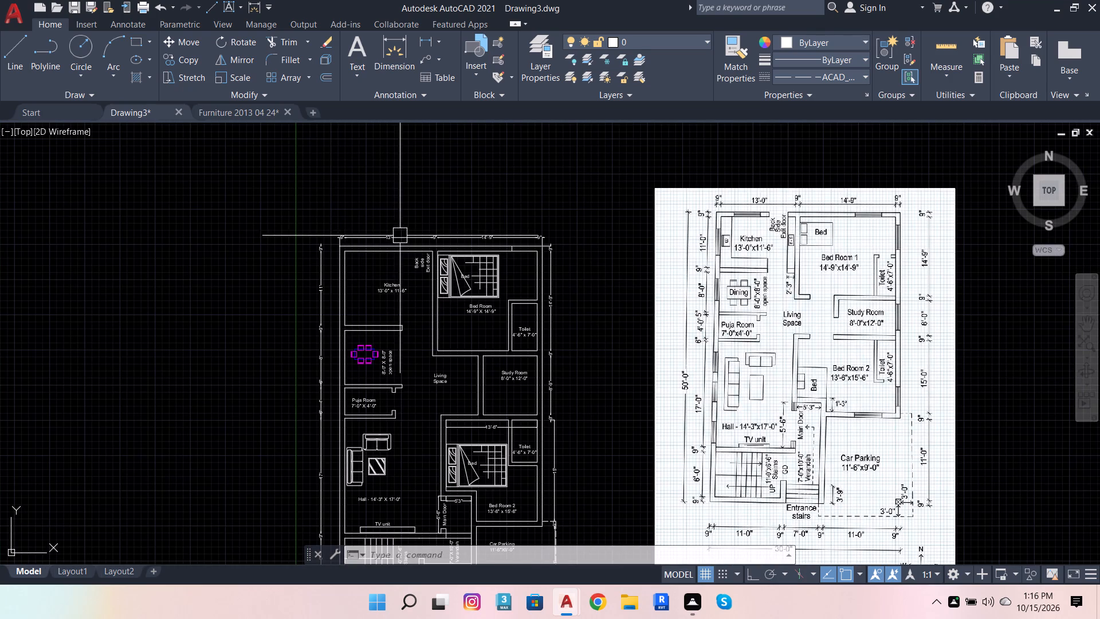
scroll(412, 234, up, 3)
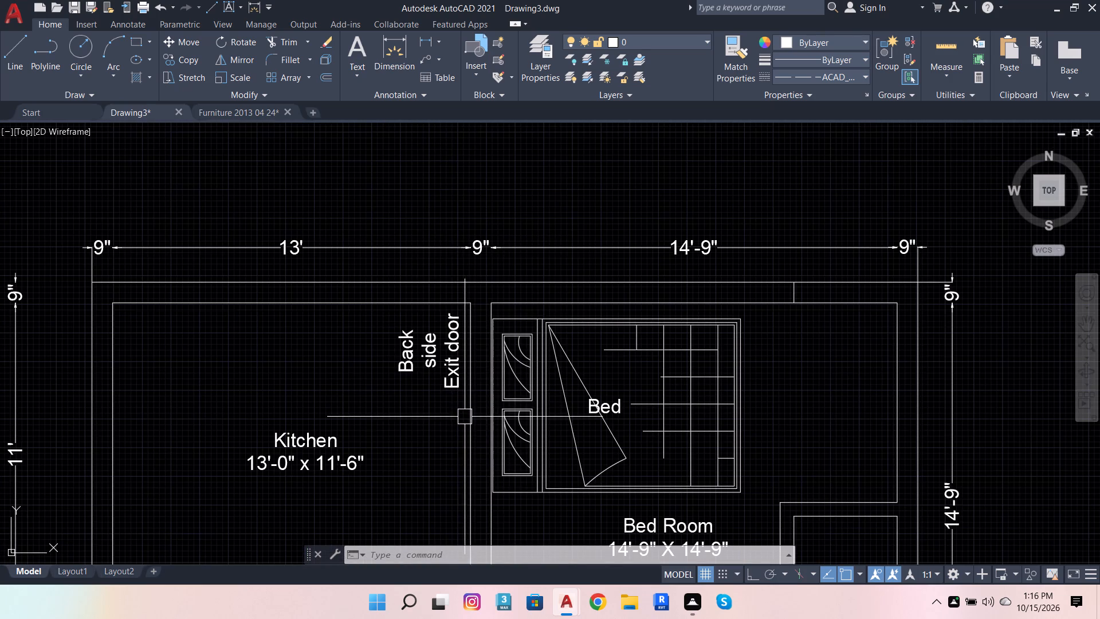
click(465, 417)
scroll(510, 315, down, 3)
click(328, 79)
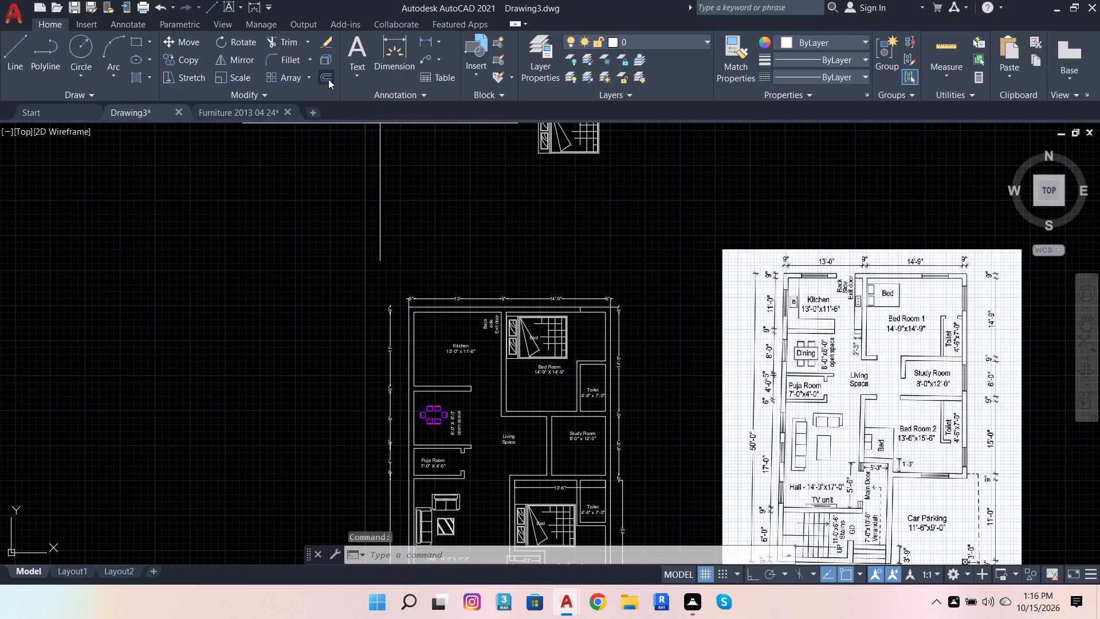
scroll(495, 417, up, 2)
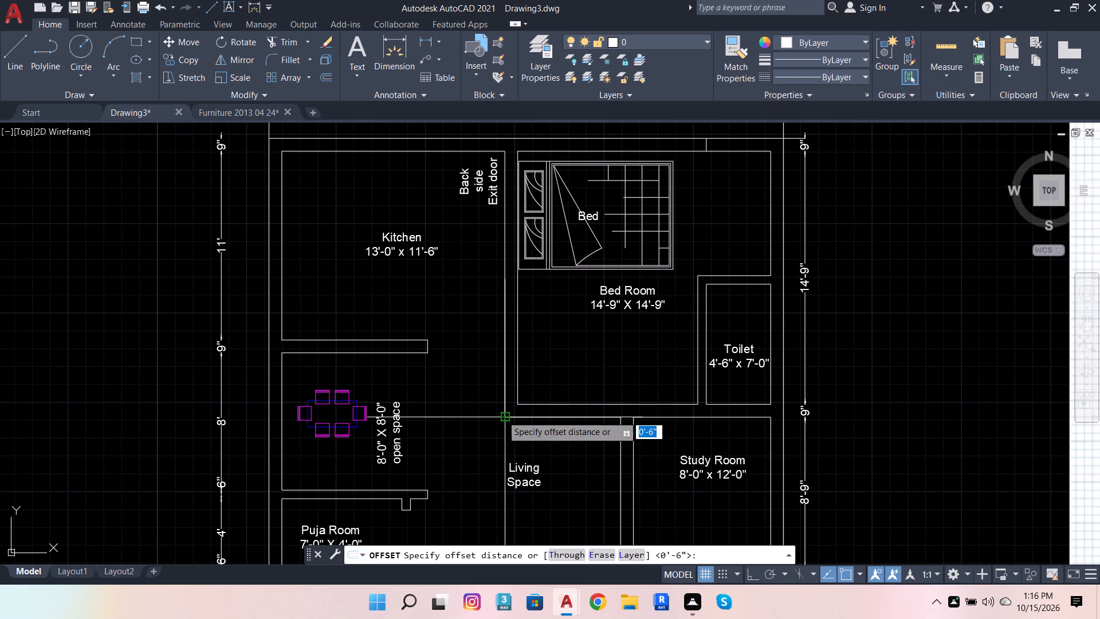
click(502, 416)
text(1')
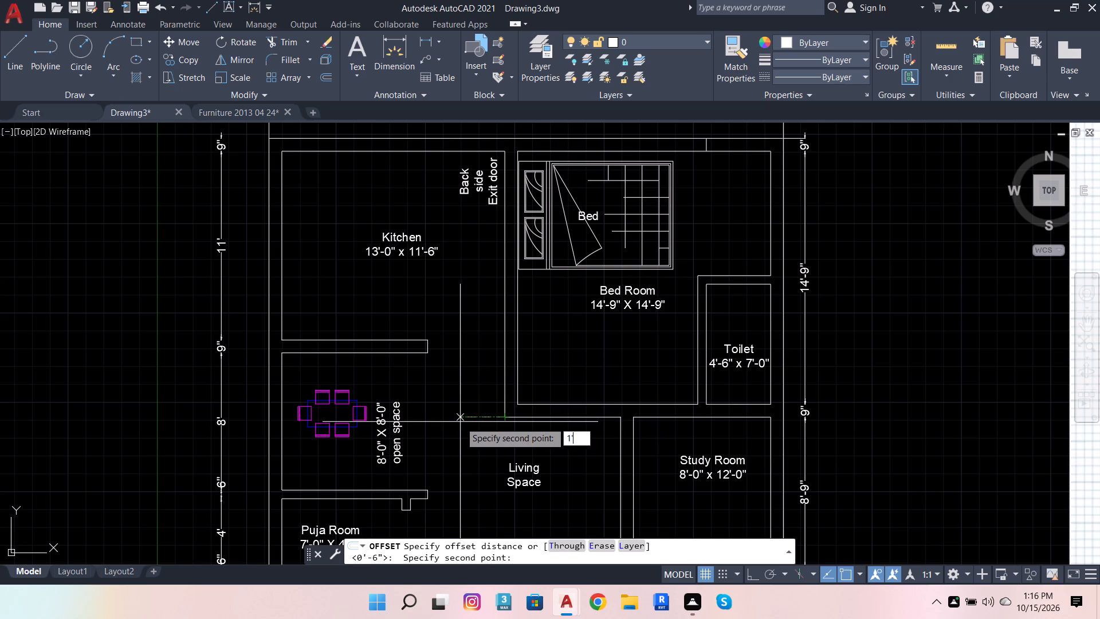
key(Return)
click(460, 422)
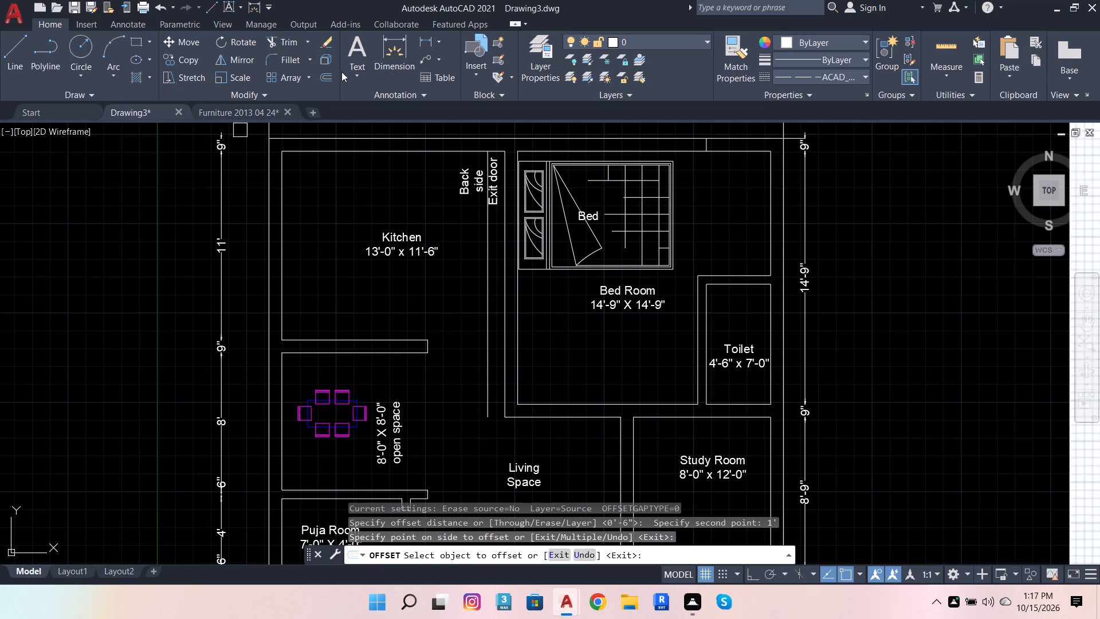
Turn Ortho on and offset the new line another 3' west to mark the width of the back side exit door.
click(327, 79)
click(481, 414)
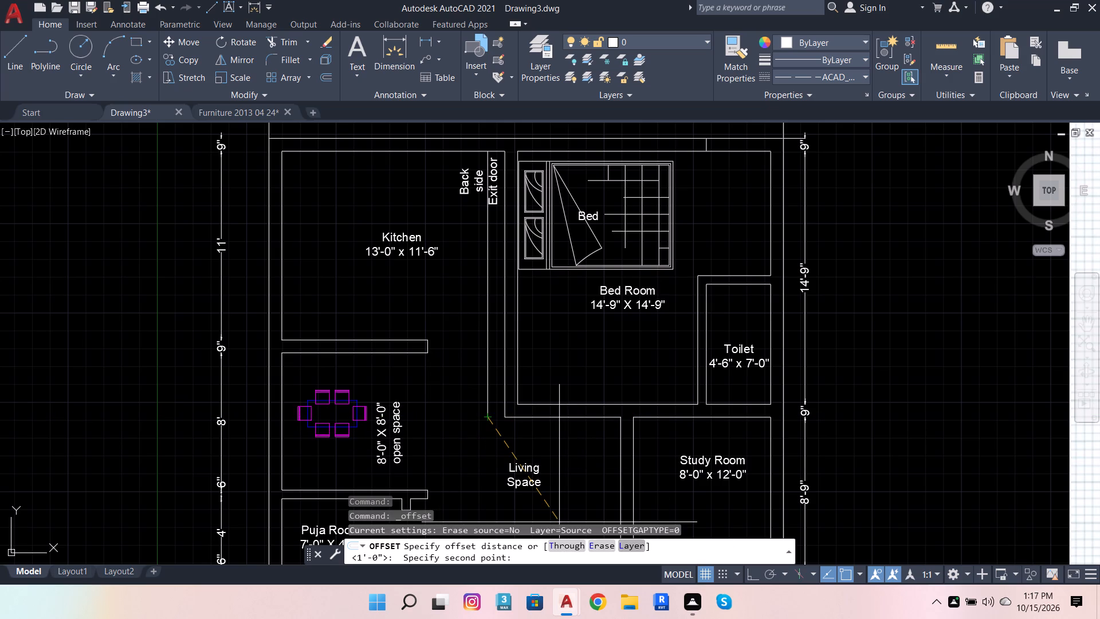
click(756, 575)
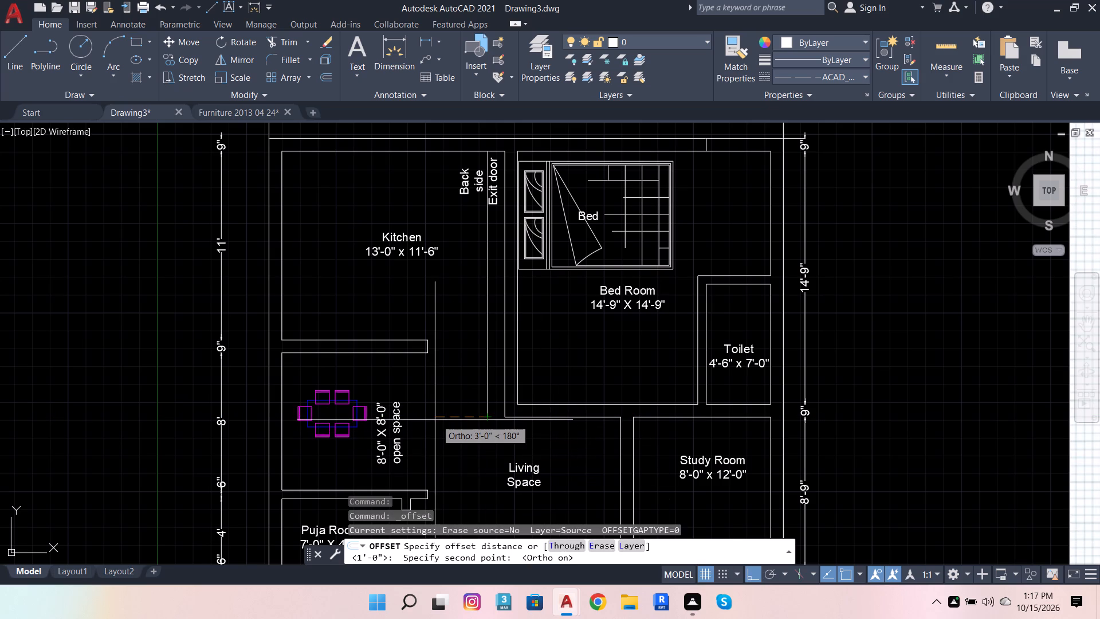
text(3')
key(Return)
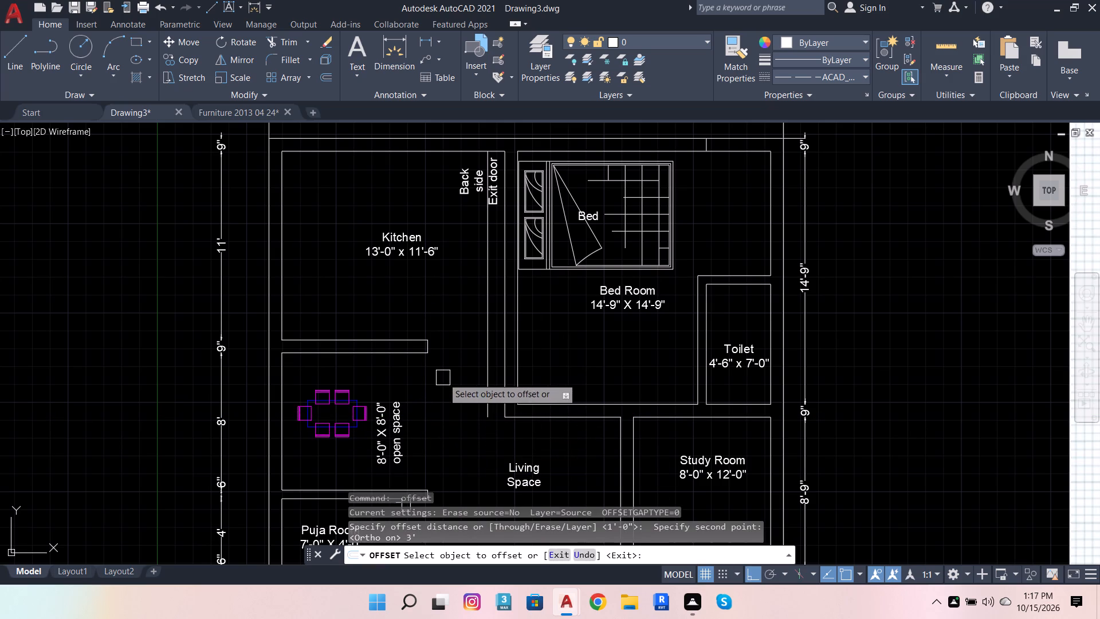
click(490, 350)
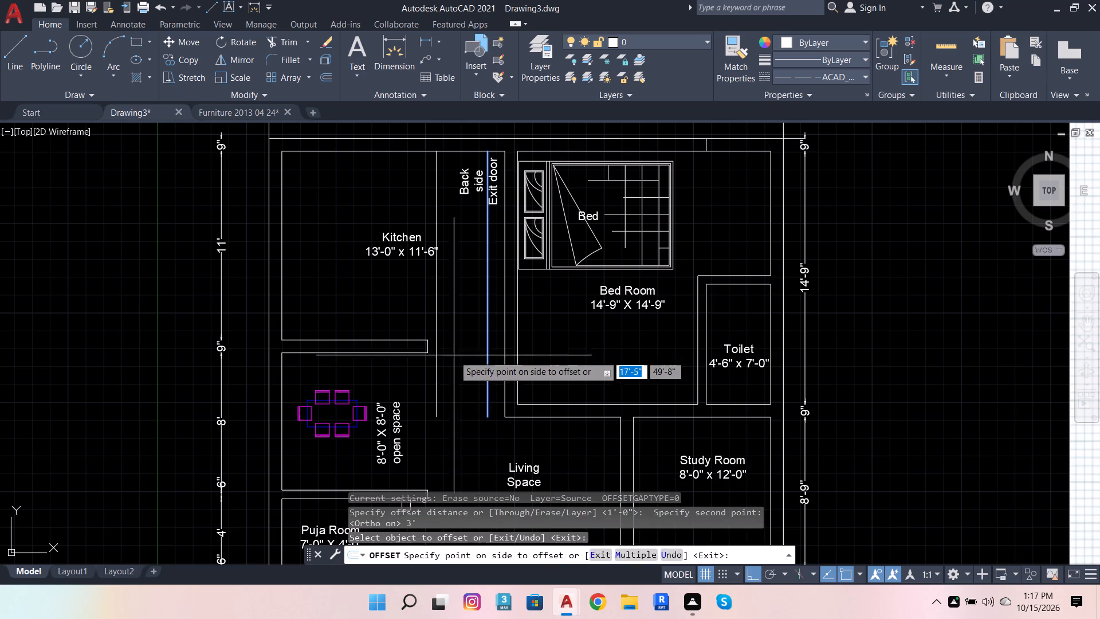
click(439, 359)
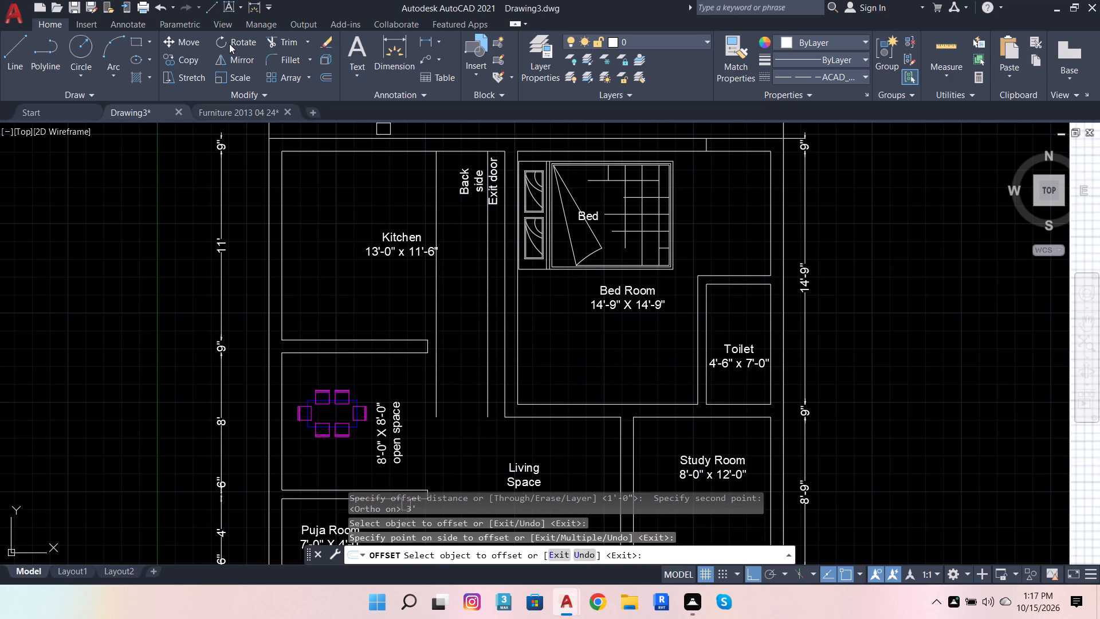
Extend both offset lines through the north wall, then trim their lower parts and the wall between them to open the back side exit.
click(284, 40)
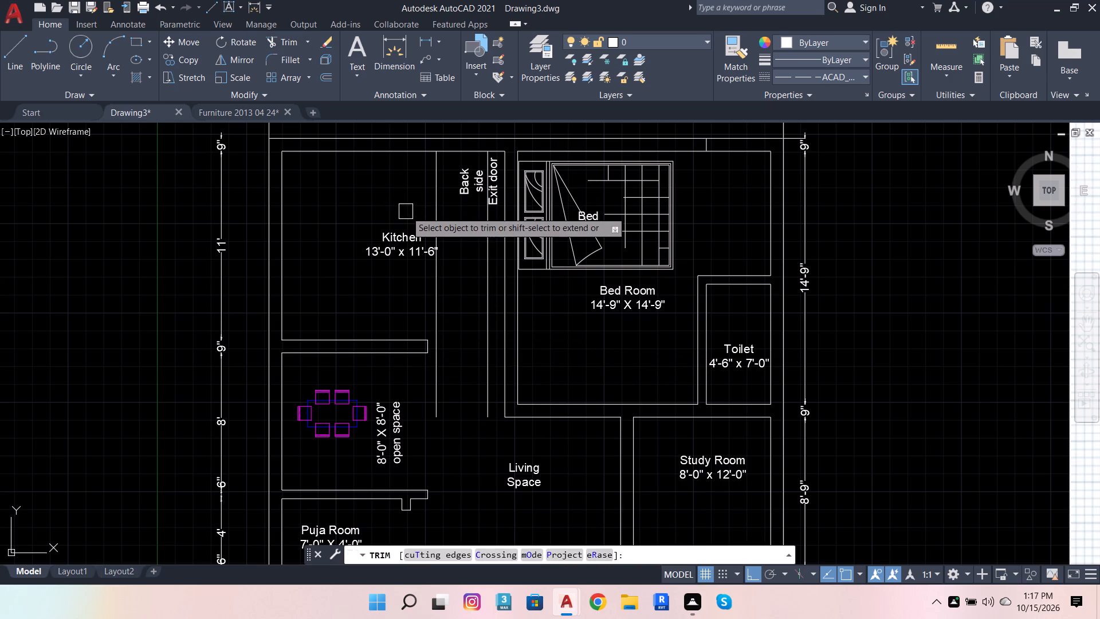
shift+click(438, 198)
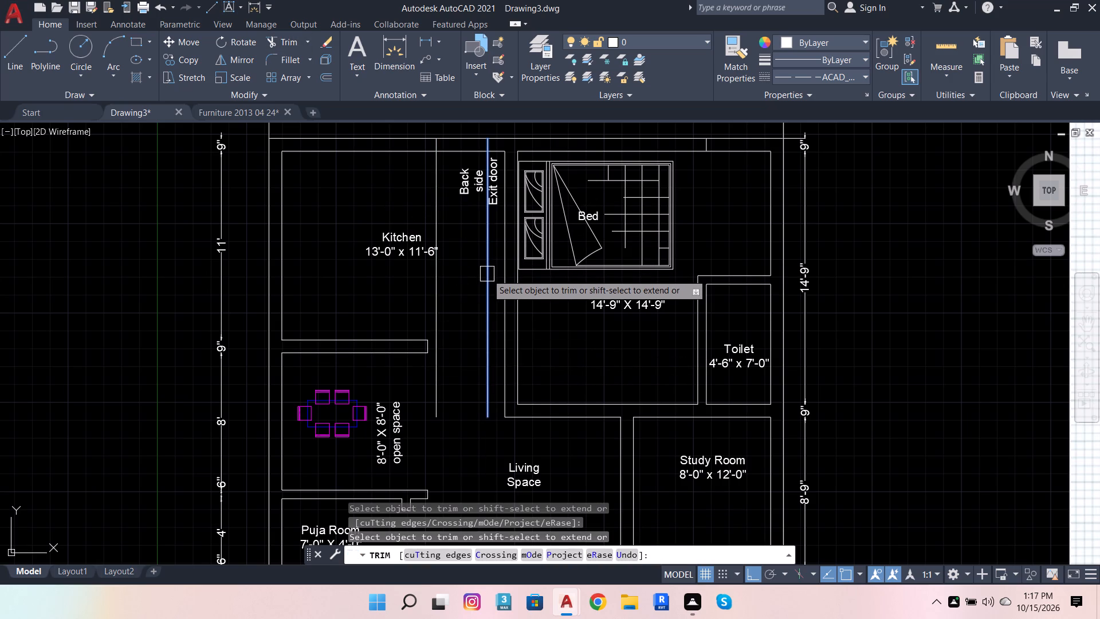
shift+click(487, 274)
click(493, 270)
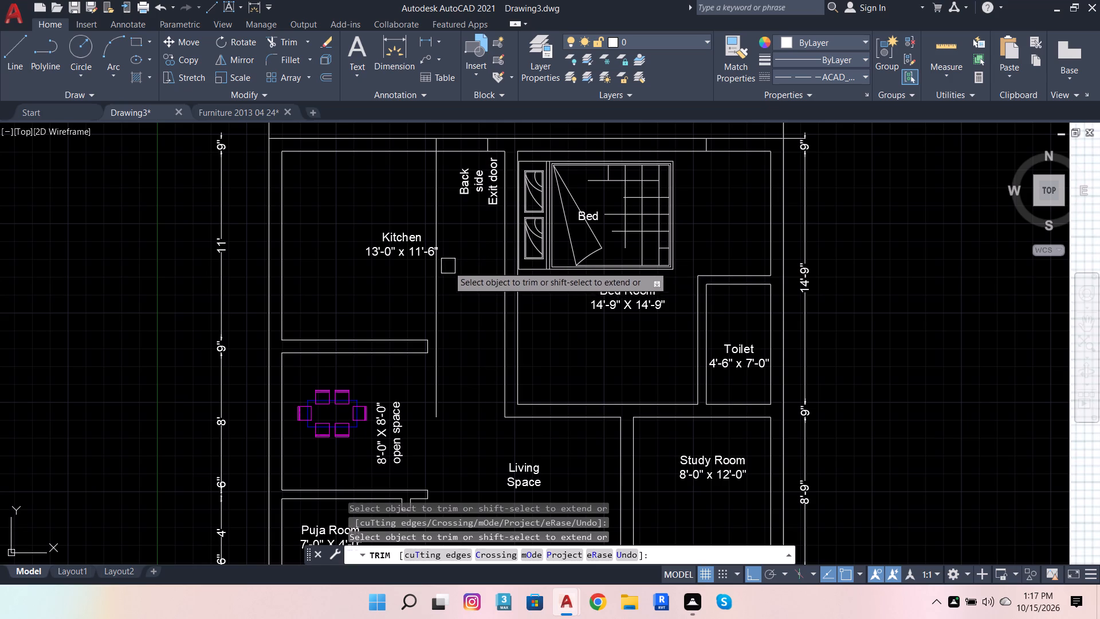
click(438, 275)
click(439, 224)
scroll(441, 240, up, 3)
click(416, 229)
scroll(486, 350, down, 4)
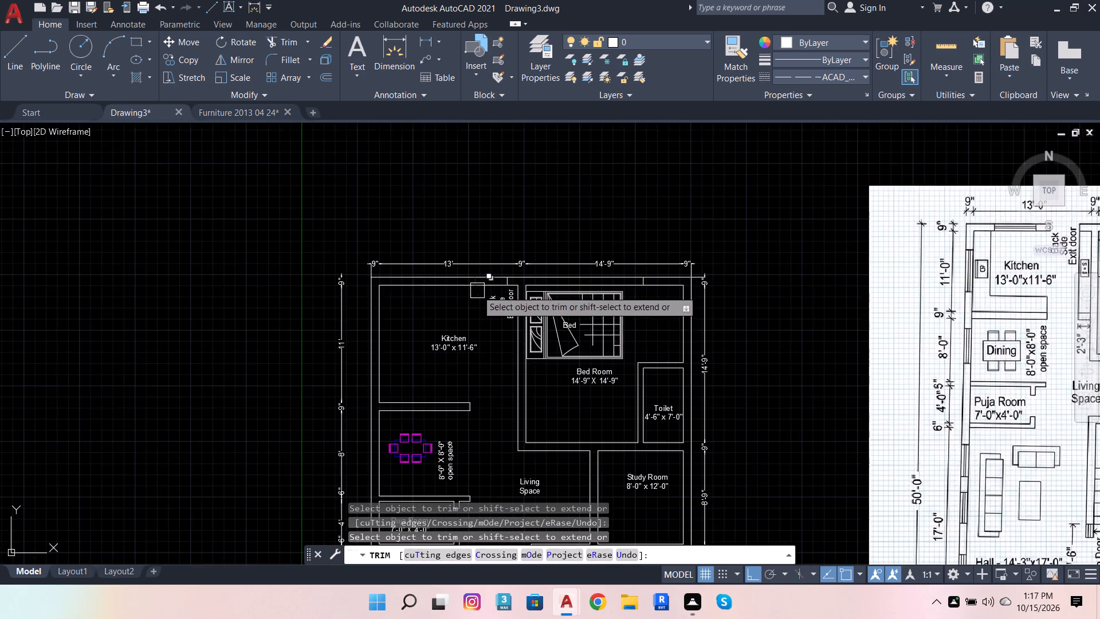
scroll(478, 291, up, 3)
click(520, 221)
click(507, 268)
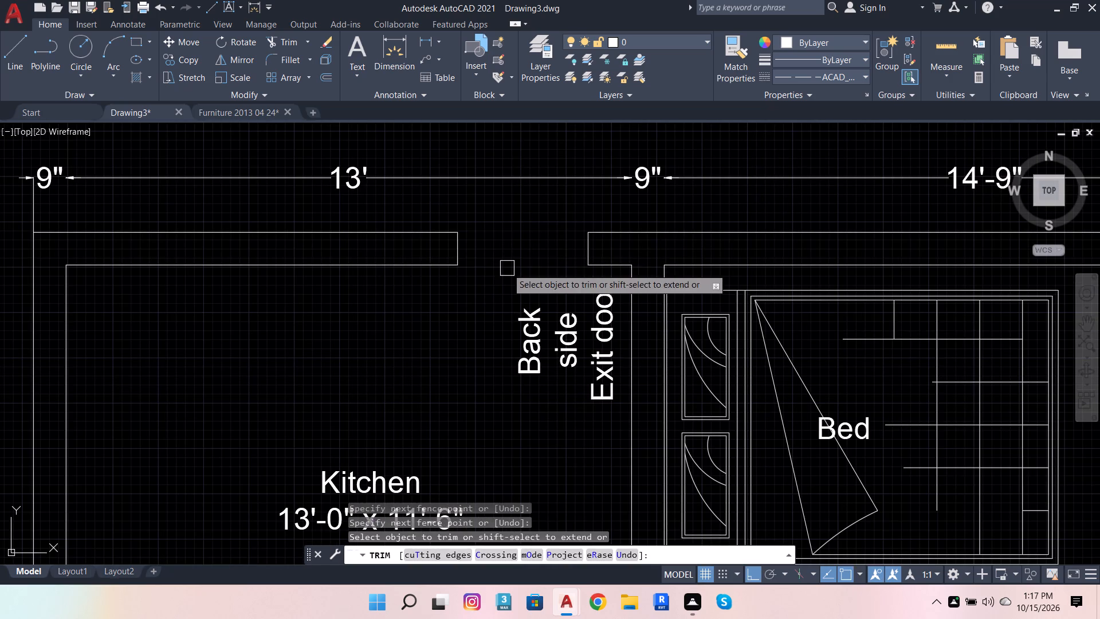
Offset the Kitchen's west and south inner wall lines 2'4" into the room for the counter edges.
scroll(511, 264, down, 3)
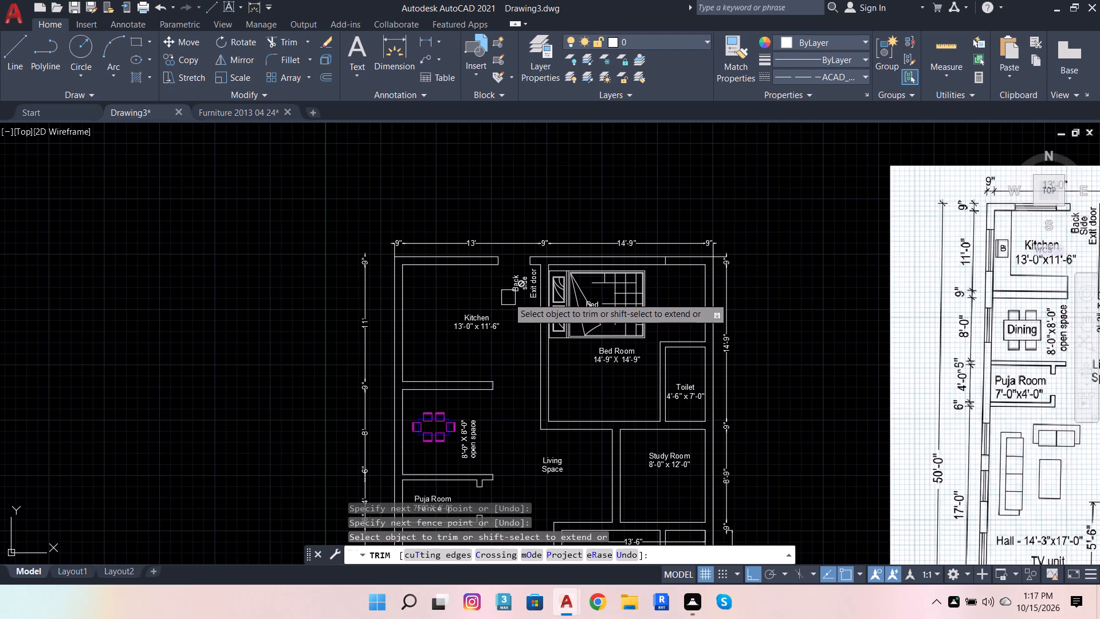
scroll(525, 272, down, 2)
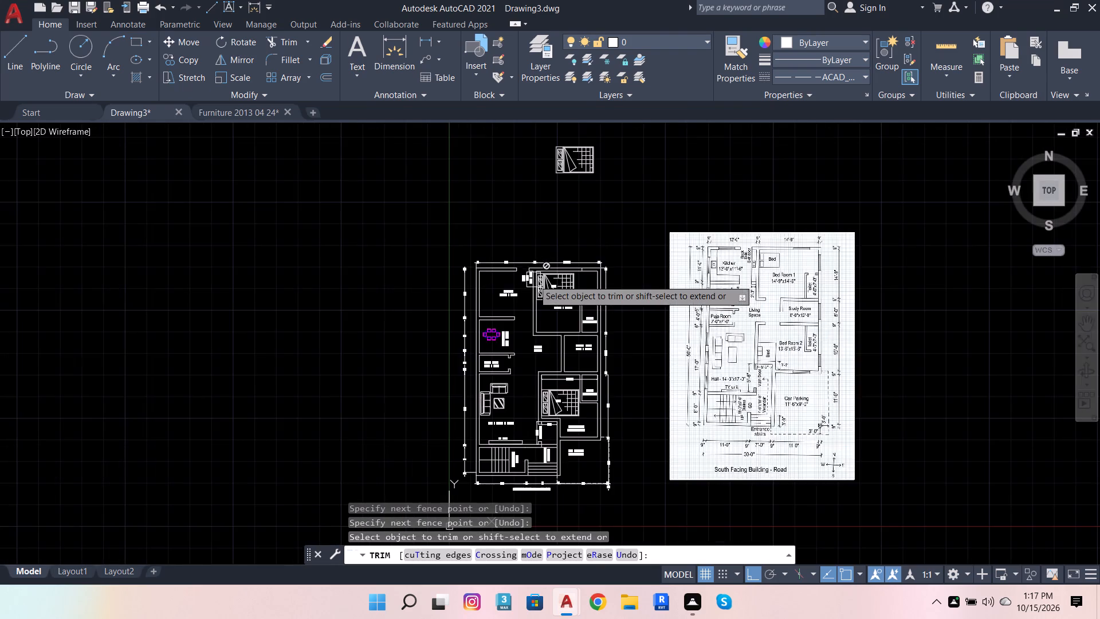
scroll(535, 280, up, 1)
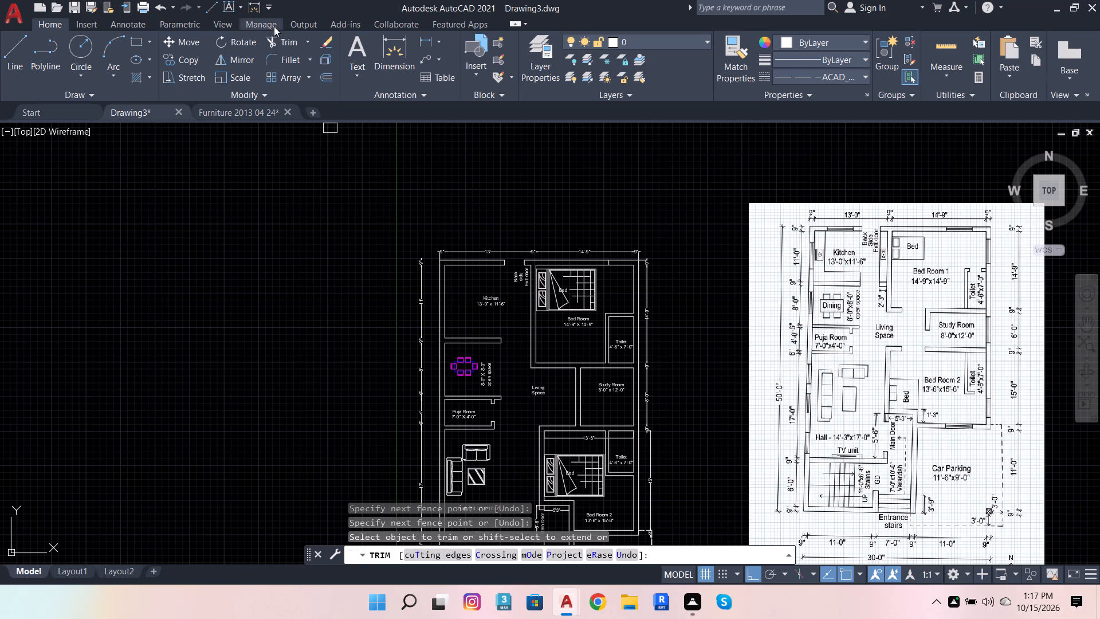
click(329, 76)
scroll(457, 263, up, 3)
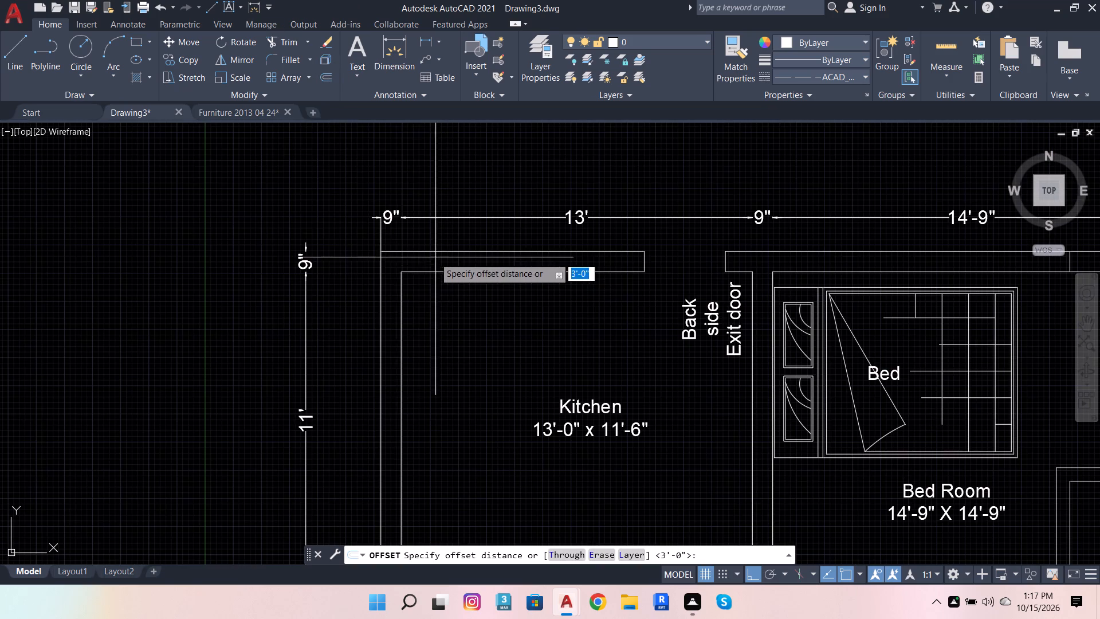
click(395, 279)
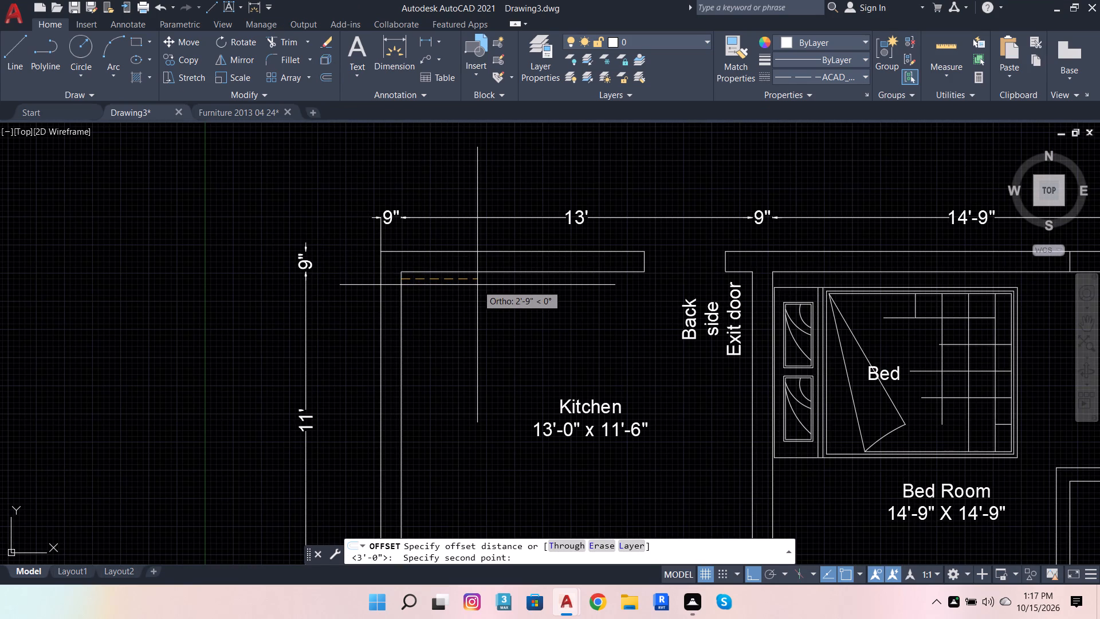
text(2'4)
key(Return)
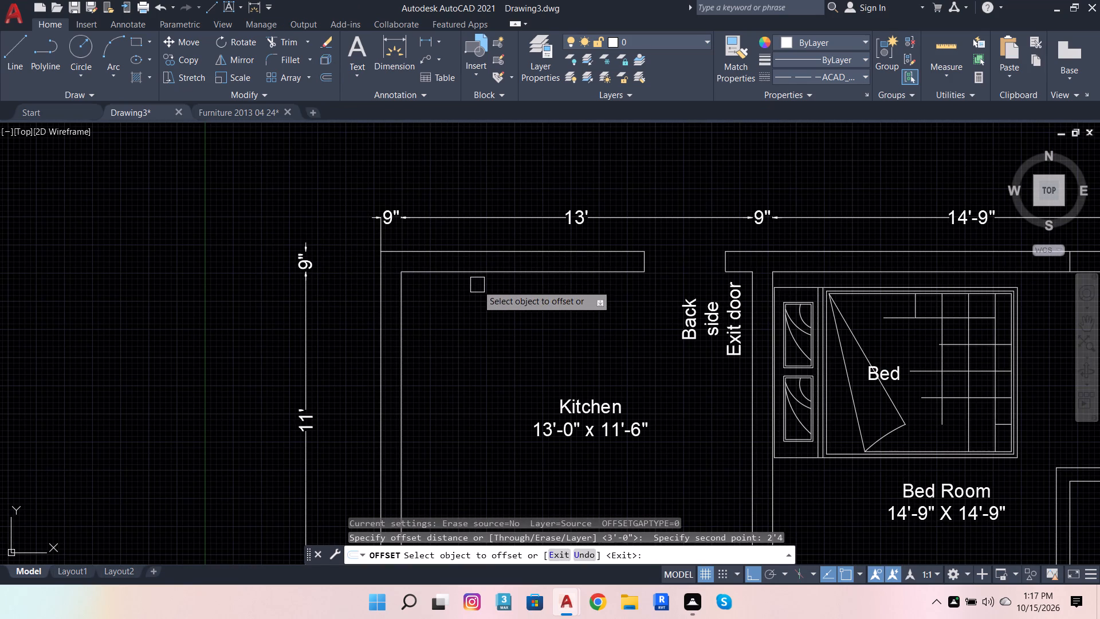
click(398, 305)
click(469, 316)
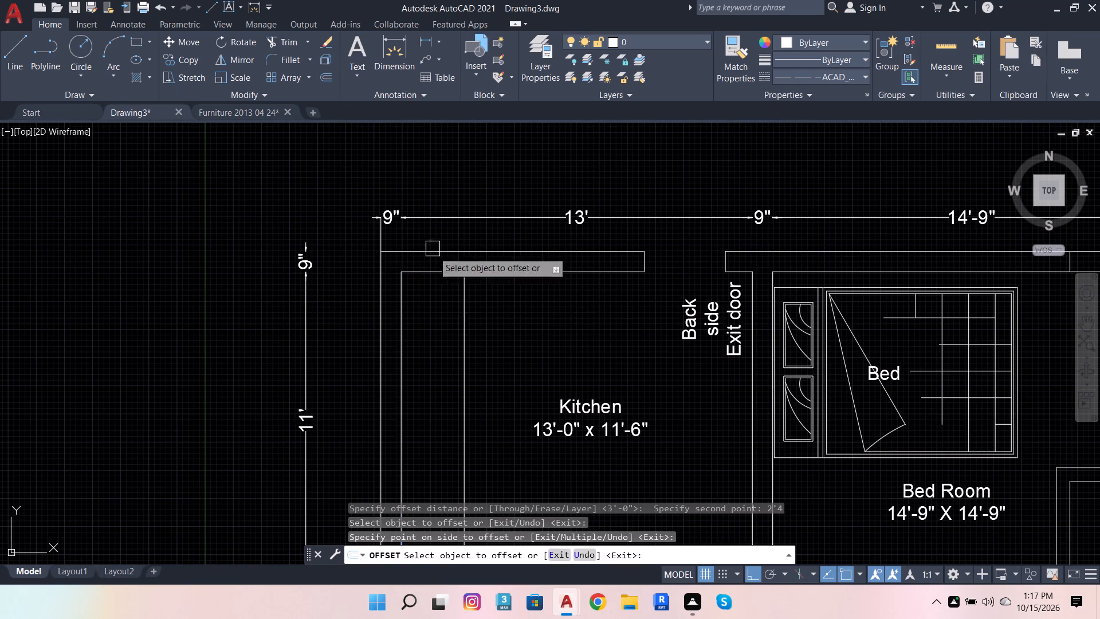
scroll(426, 231, down, 2)
scroll(447, 338, up, 2)
click(460, 389)
click(477, 319)
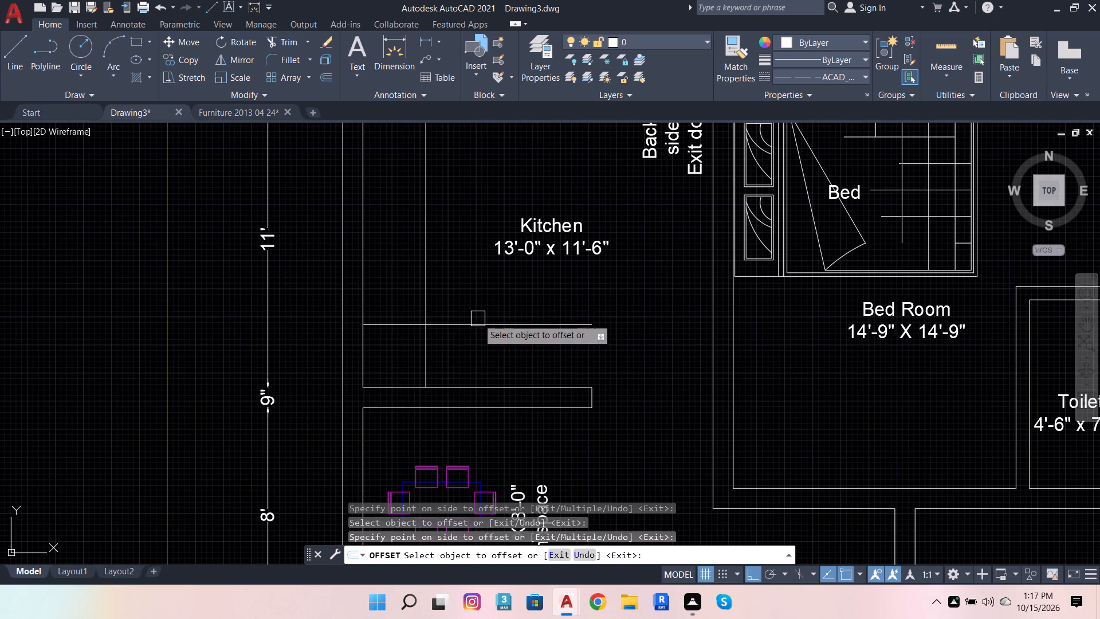
Extend the south wall's end line up to the counter edge and trim the overlapping corner lines to form an L-shaped kitchen counter.
scroll(441, 316, down, 2)
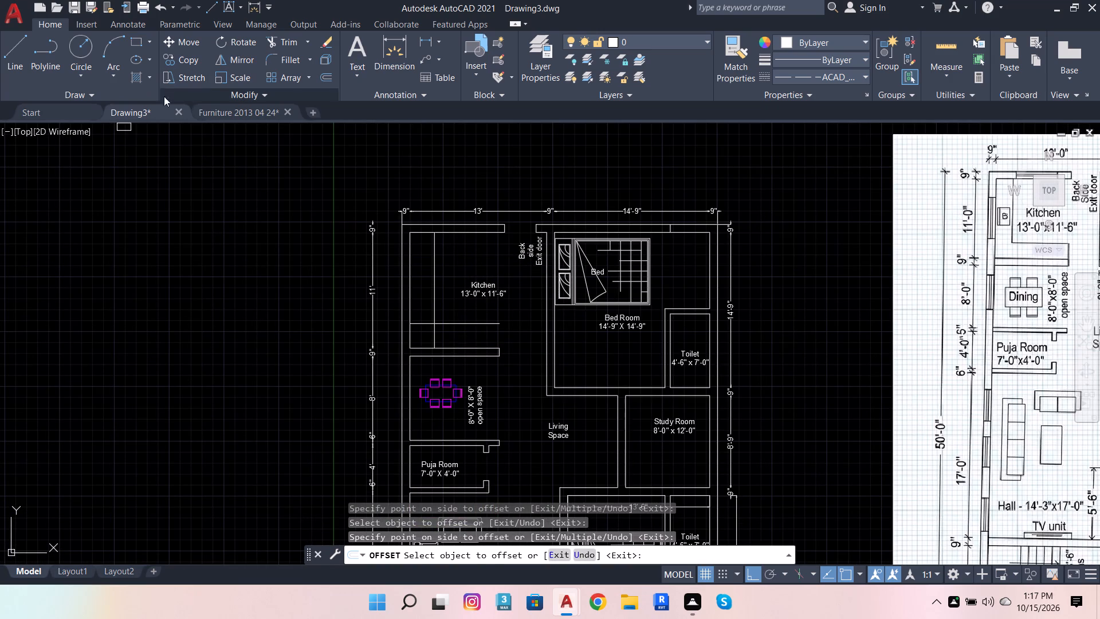
click(278, 40)
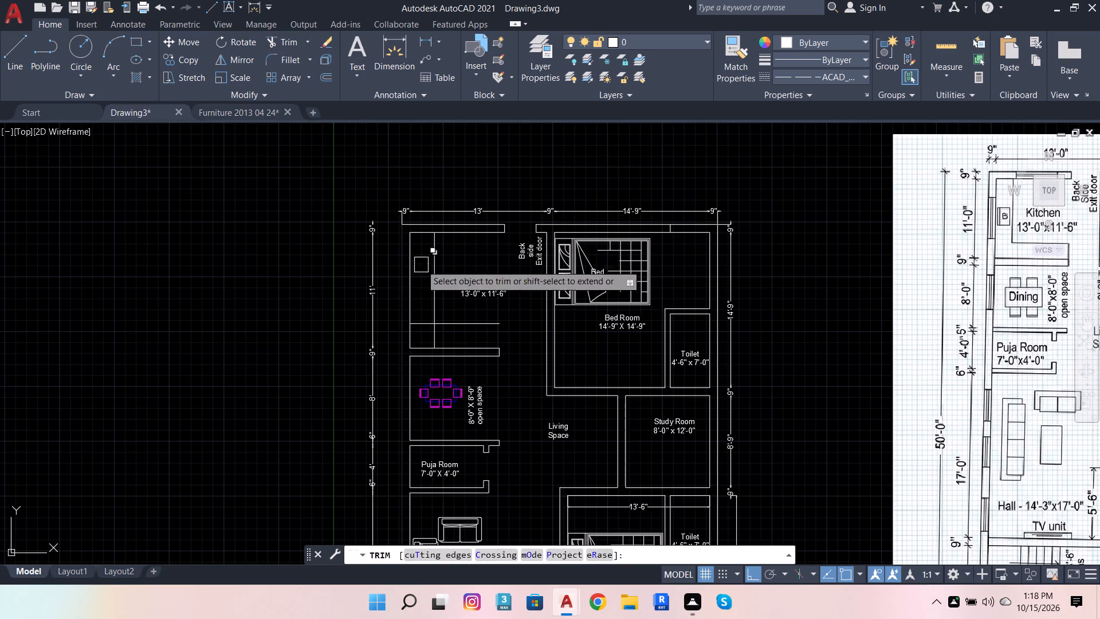
scroll(473, 339, up, 2)
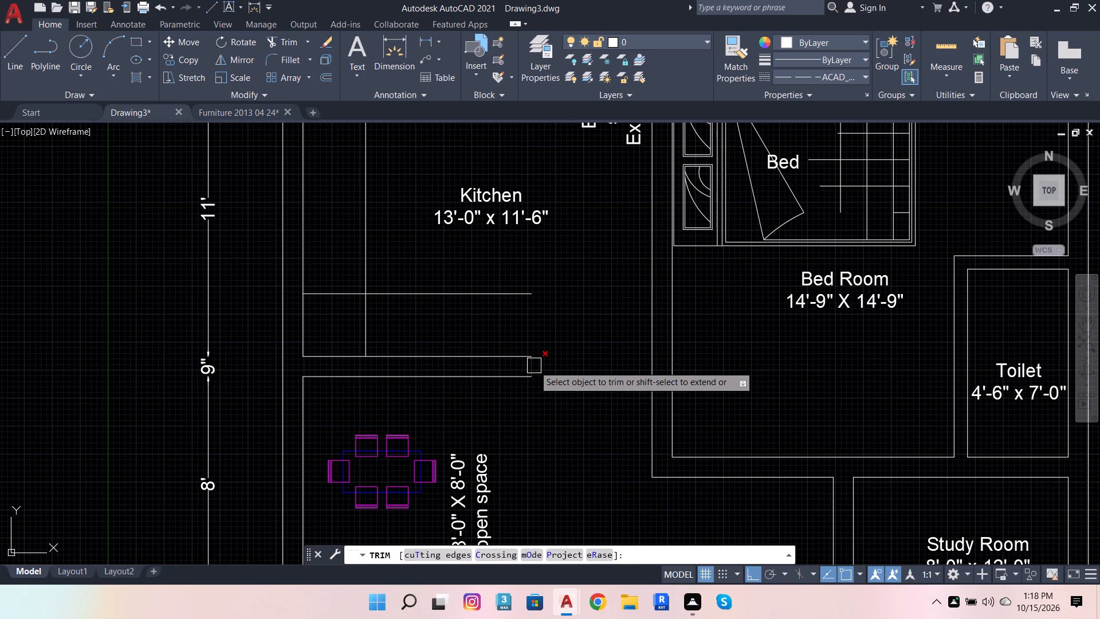
shift+click(534, 366)
scroll(535, 329, down, 3)
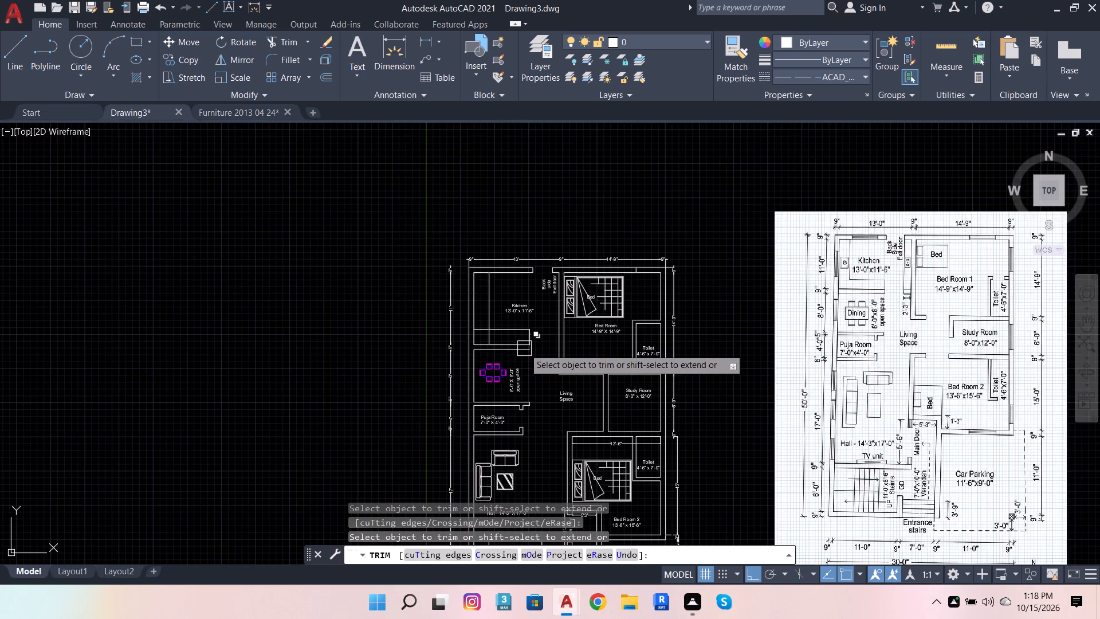
scroll(466, 338, up, 3)
click(525, 268)
click(560, 334)
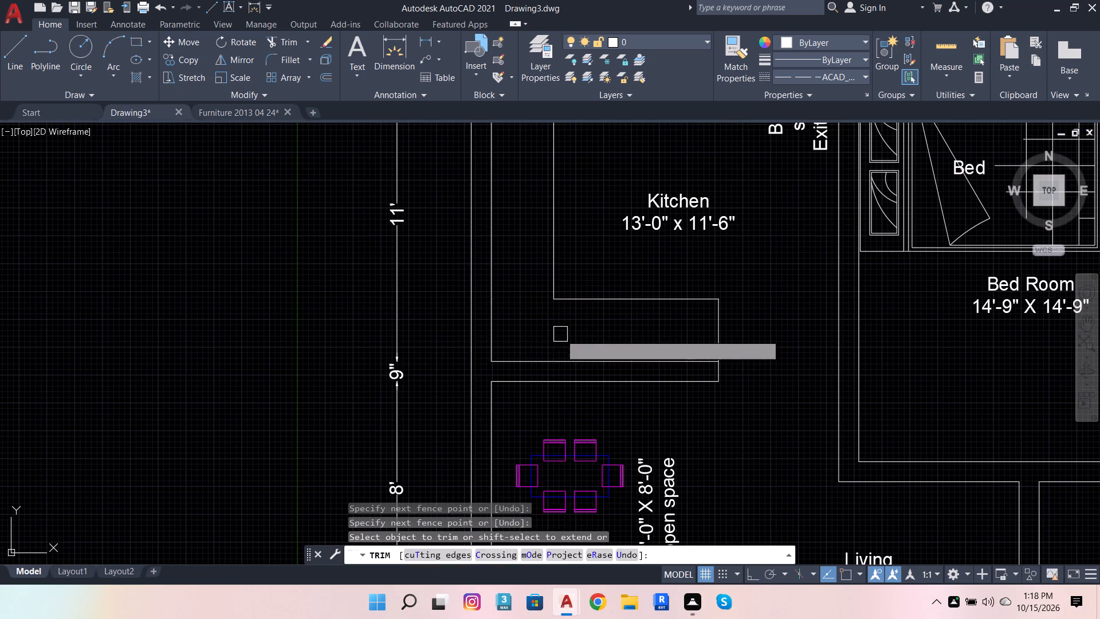
scroll(461, 312, down, 3)
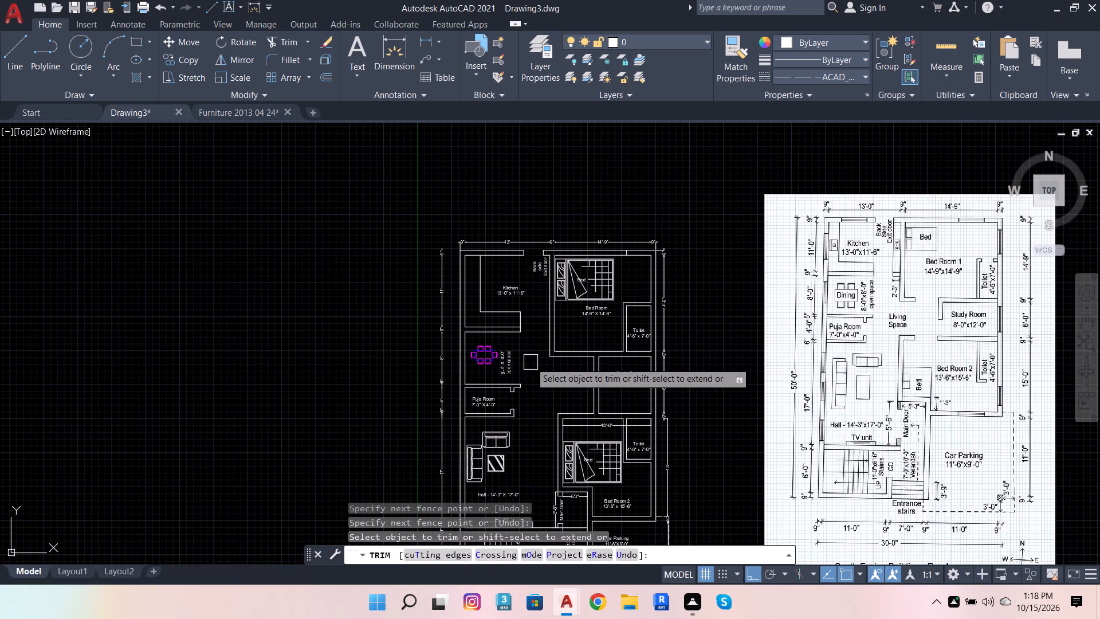
key(Escape)
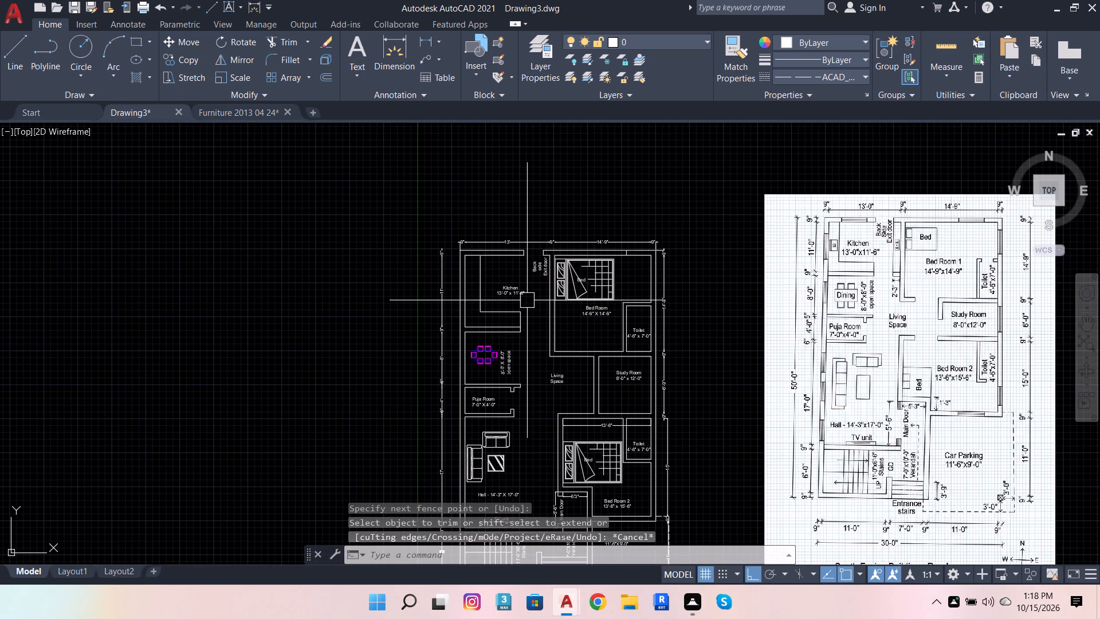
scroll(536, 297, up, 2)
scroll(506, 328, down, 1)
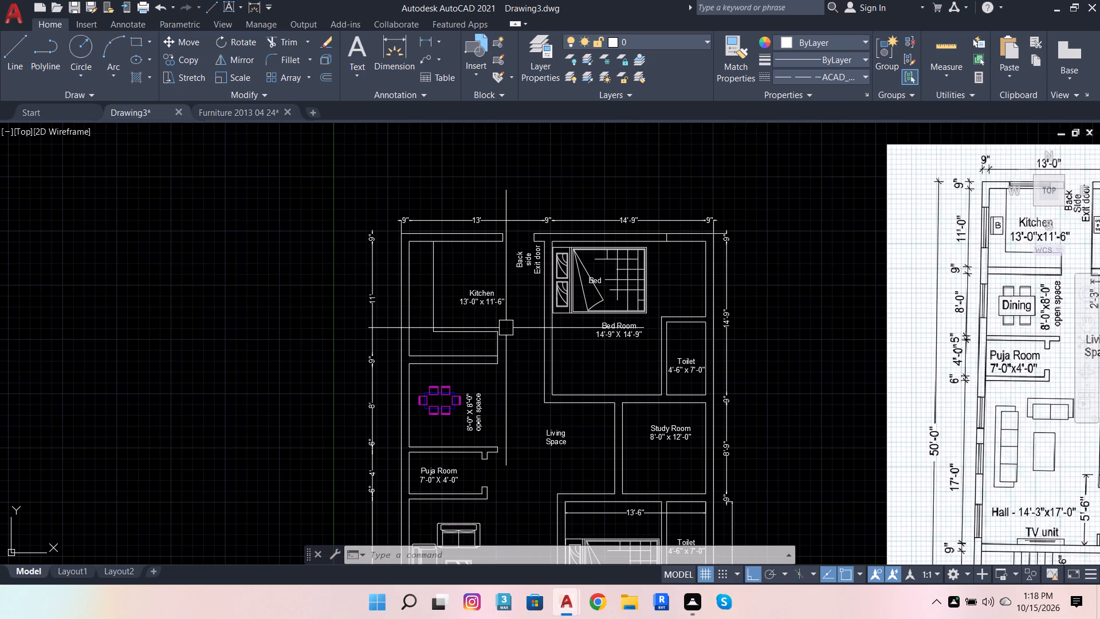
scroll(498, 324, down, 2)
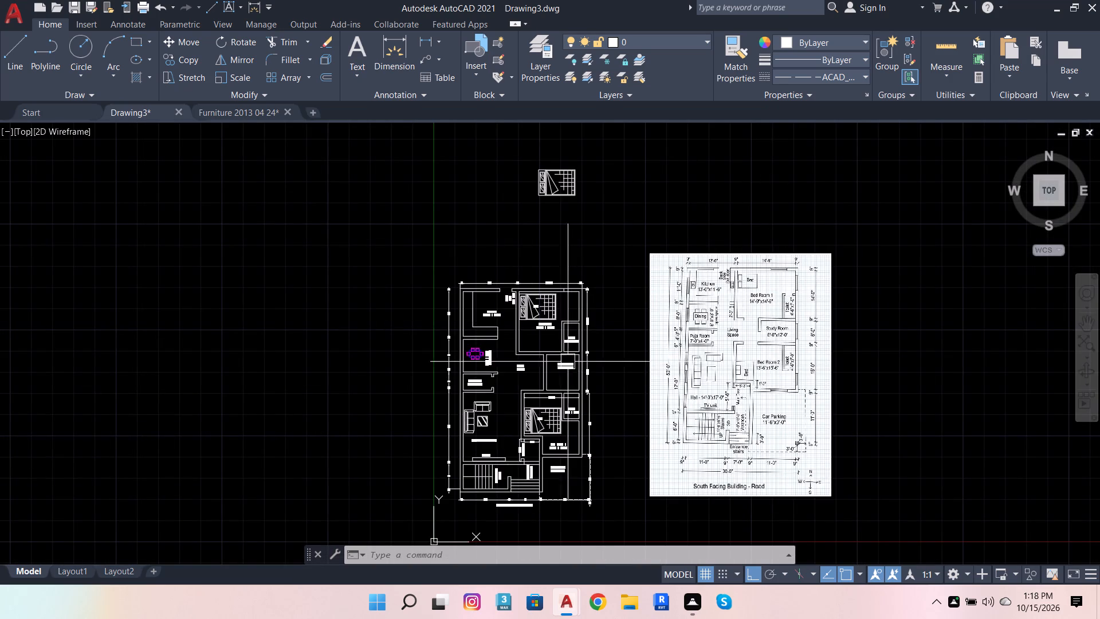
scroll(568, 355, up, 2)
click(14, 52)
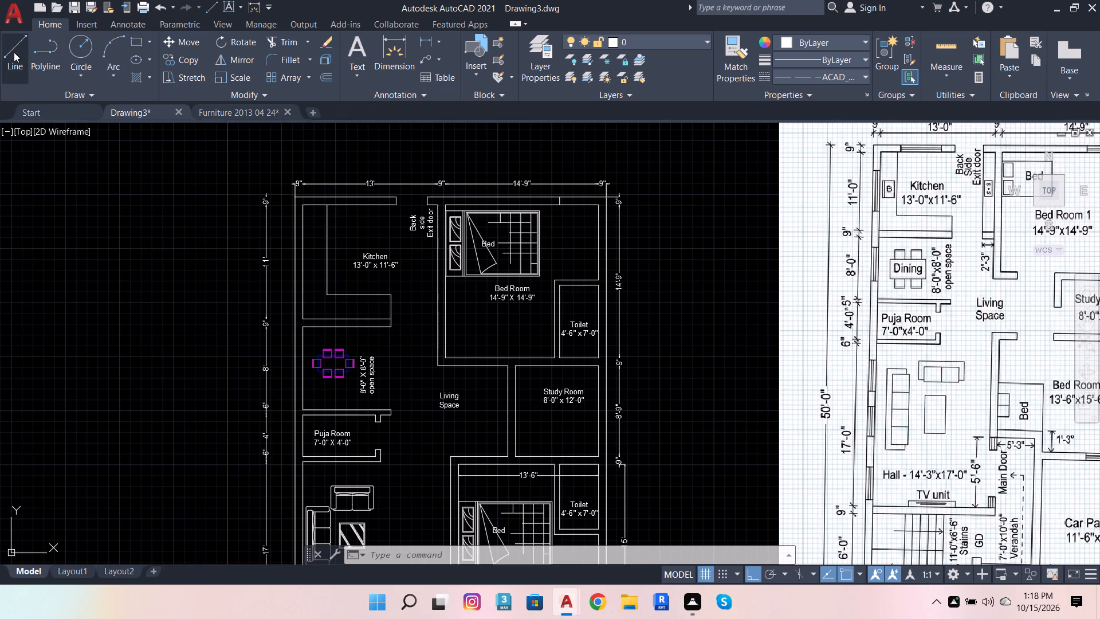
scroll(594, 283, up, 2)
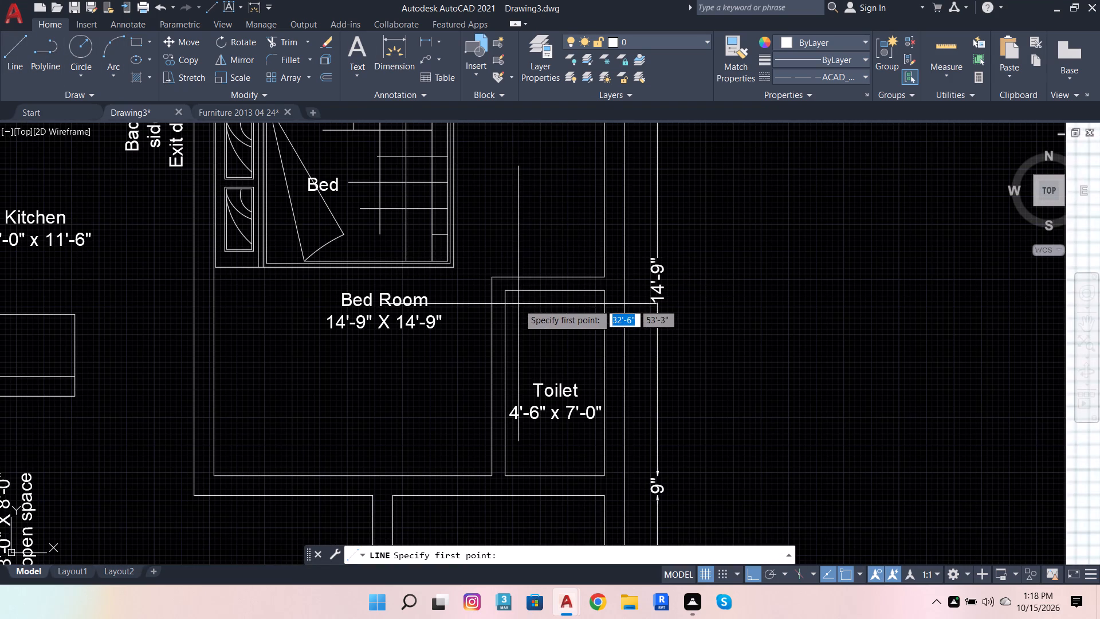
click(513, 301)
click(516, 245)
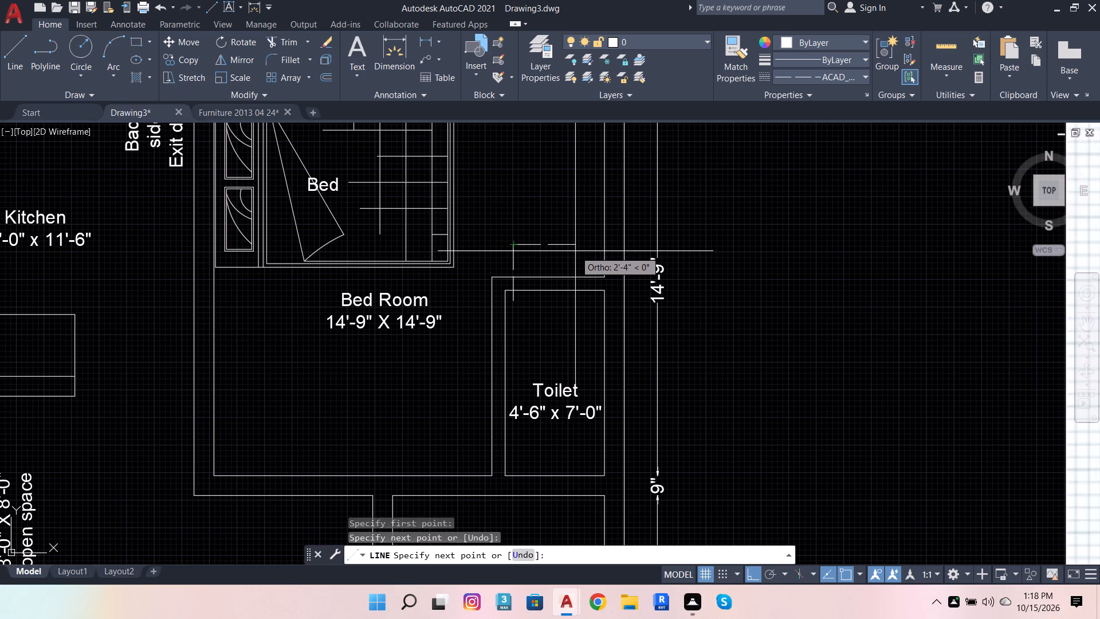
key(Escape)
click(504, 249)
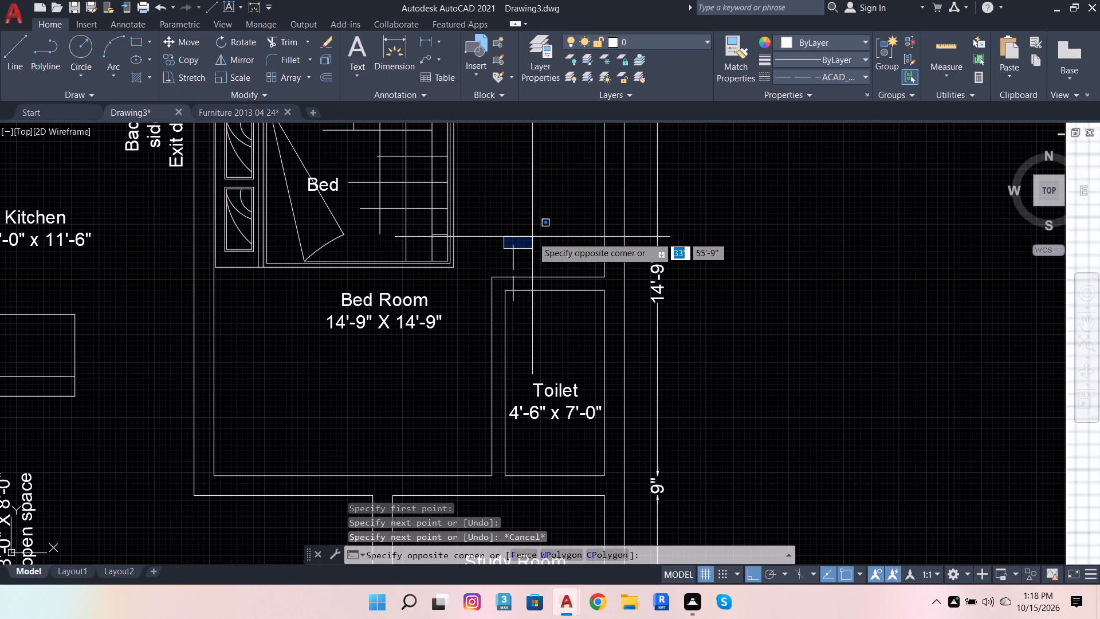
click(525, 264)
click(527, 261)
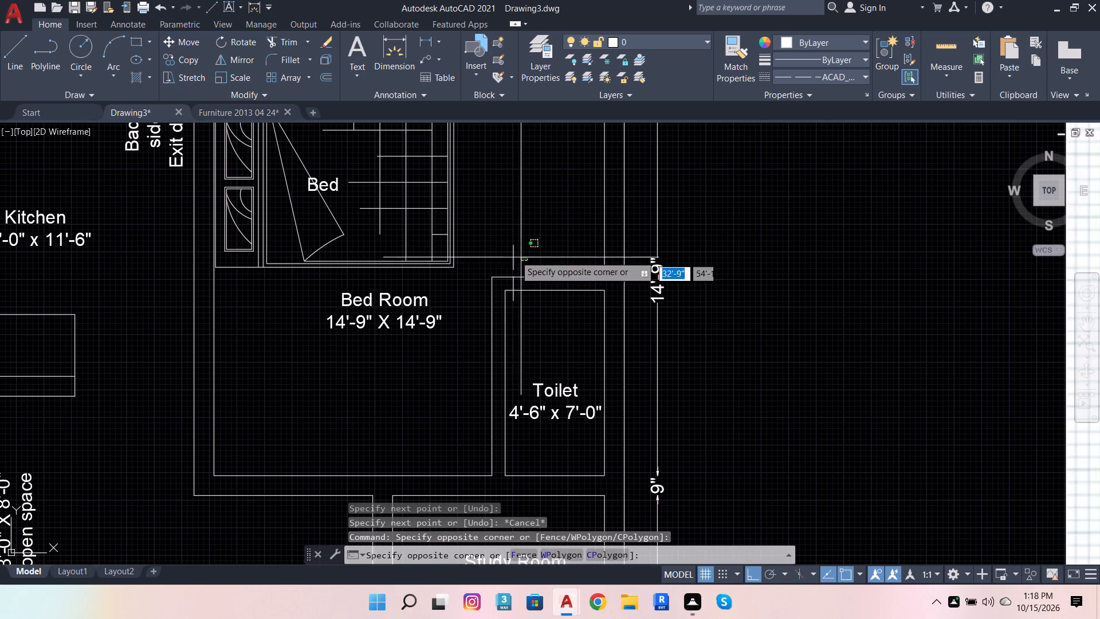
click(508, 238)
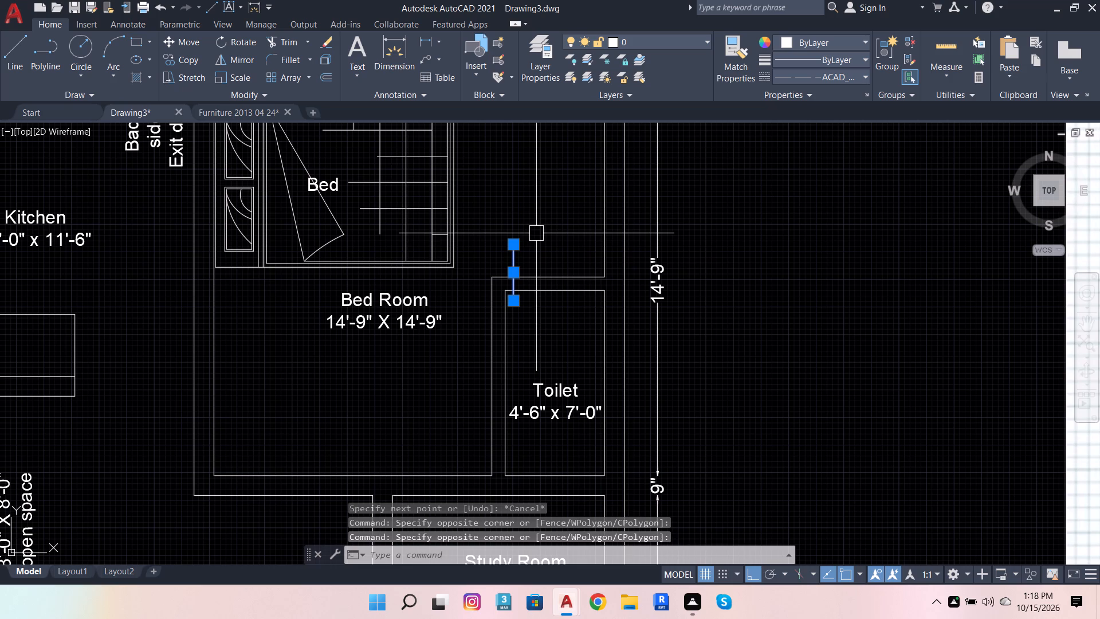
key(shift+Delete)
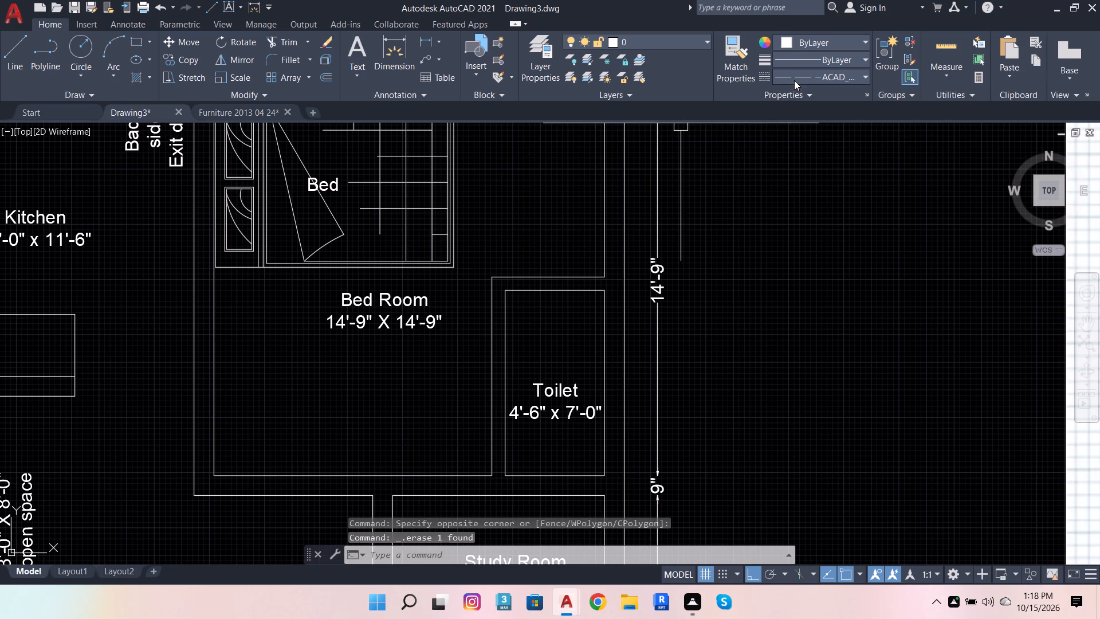
Set the linetype to ByLayer and draw two lines 2'4" apart across the north wall of the upper Bed Room's Toilet to mark its door.
click(794, 80)
click(800, 96)
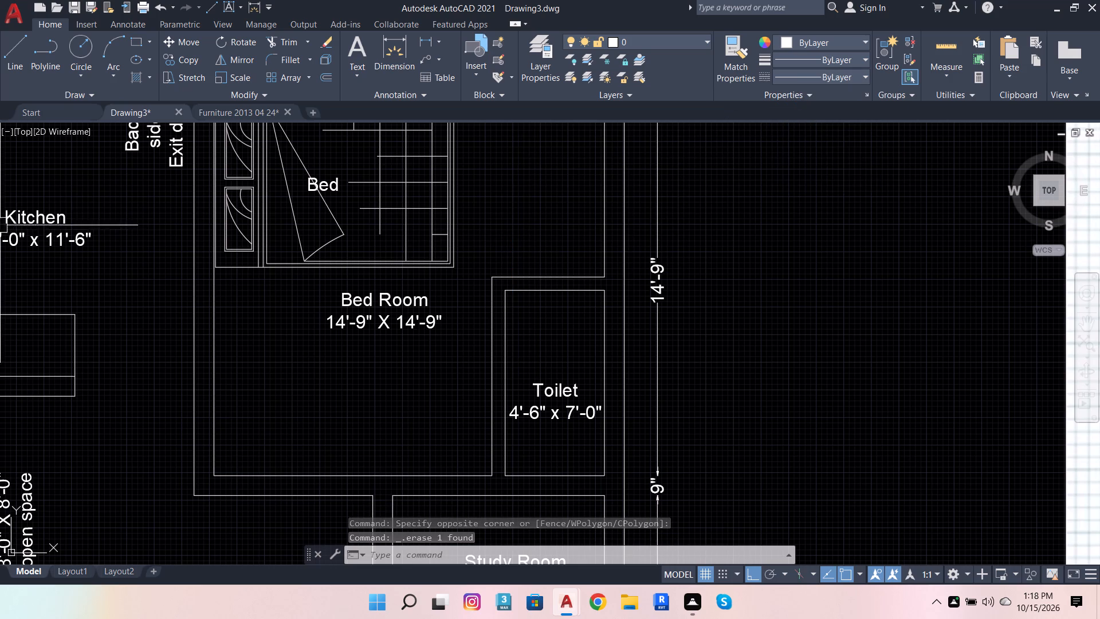
click(19, 56)
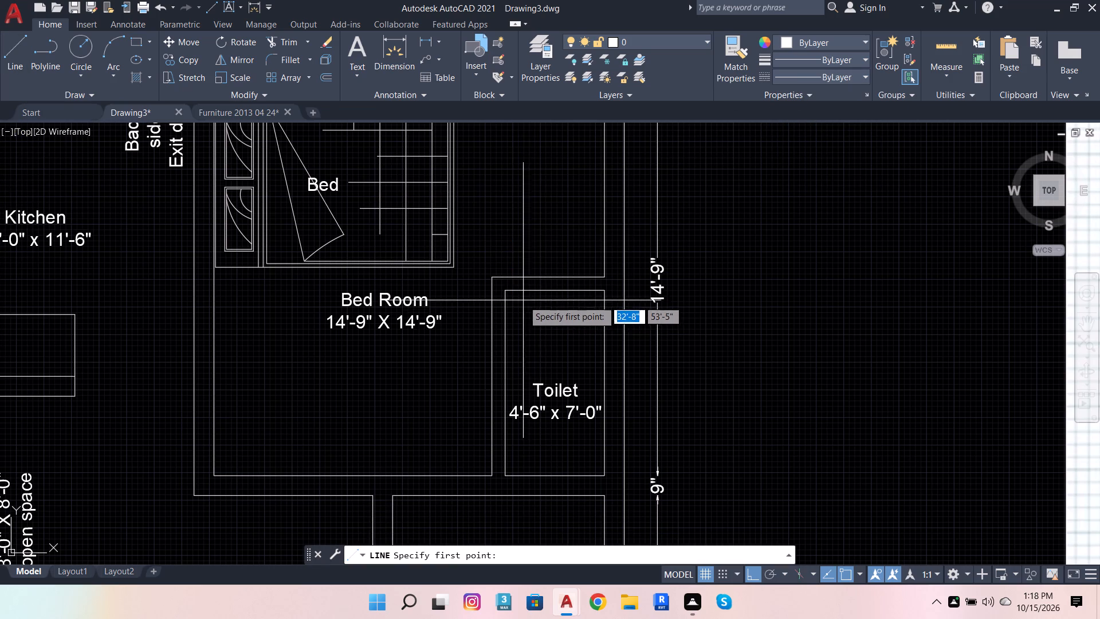
scroll(523, 300, up, 2)
click(517, 297)
click(506, 177)
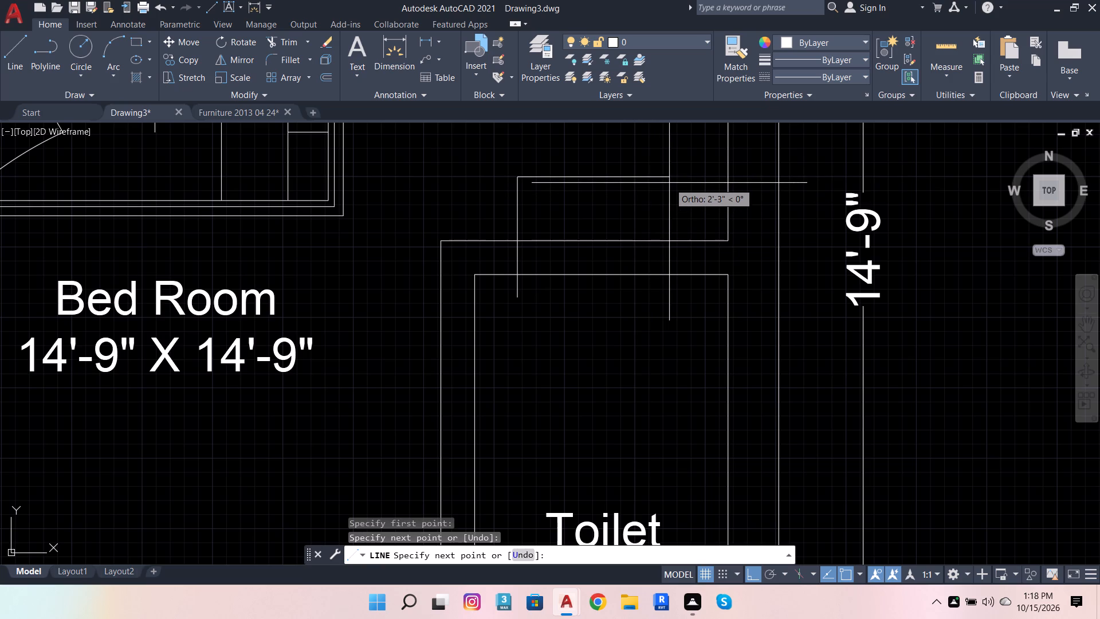
text(2')
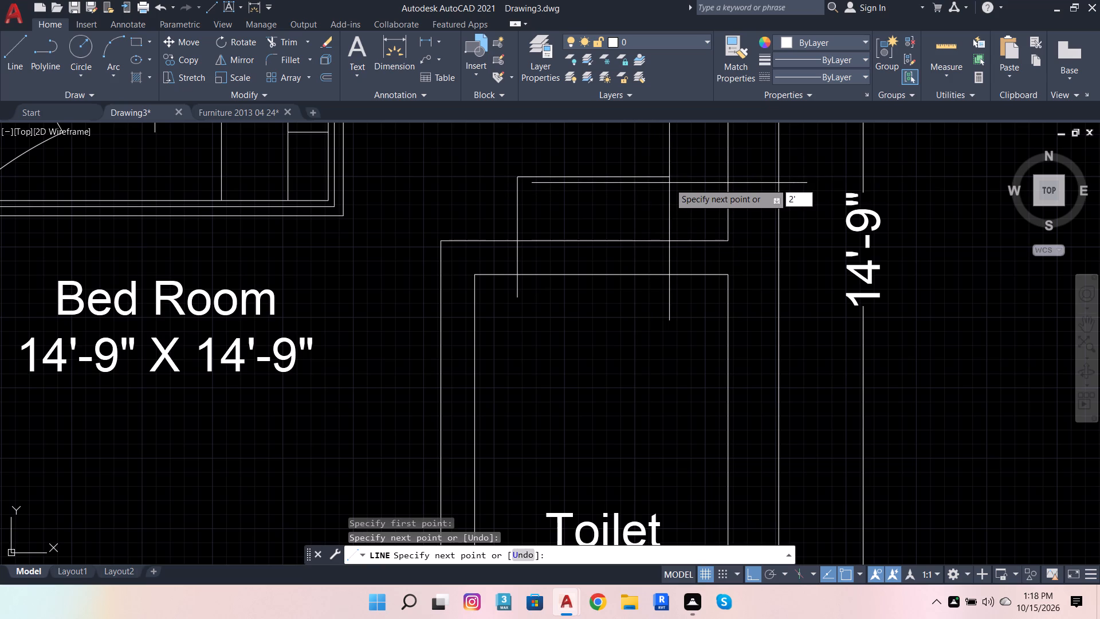
key(4)
key(Return)
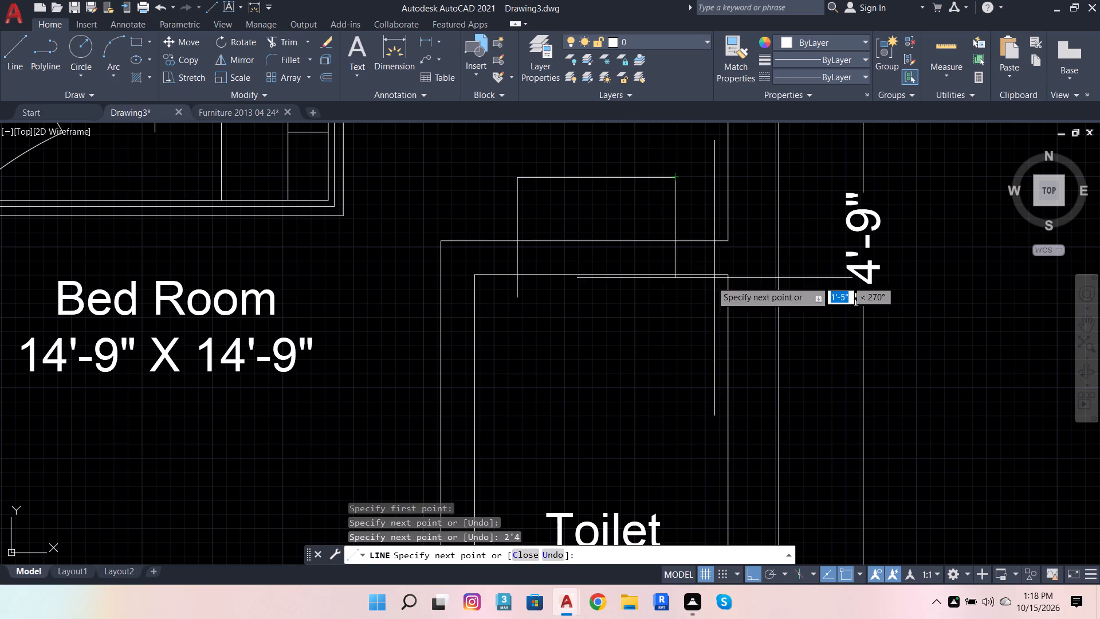
click(692, 299)
Trim the upper Toilet's north wall between the two door lines and remove the excess line parts to open the doorway.
click(275, 40)
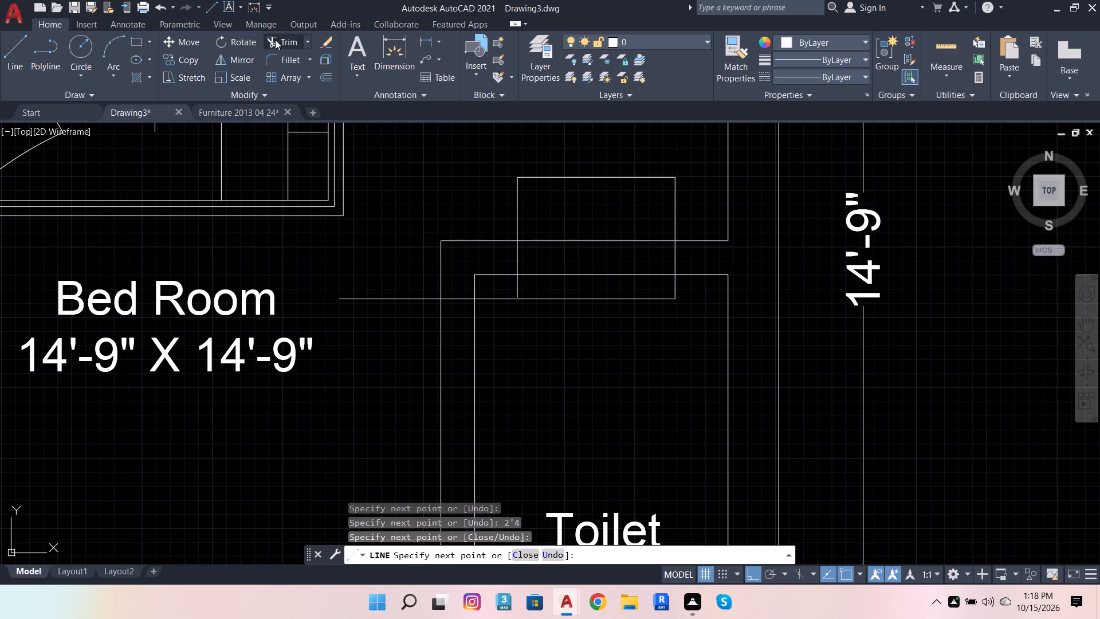
click(513, 292)
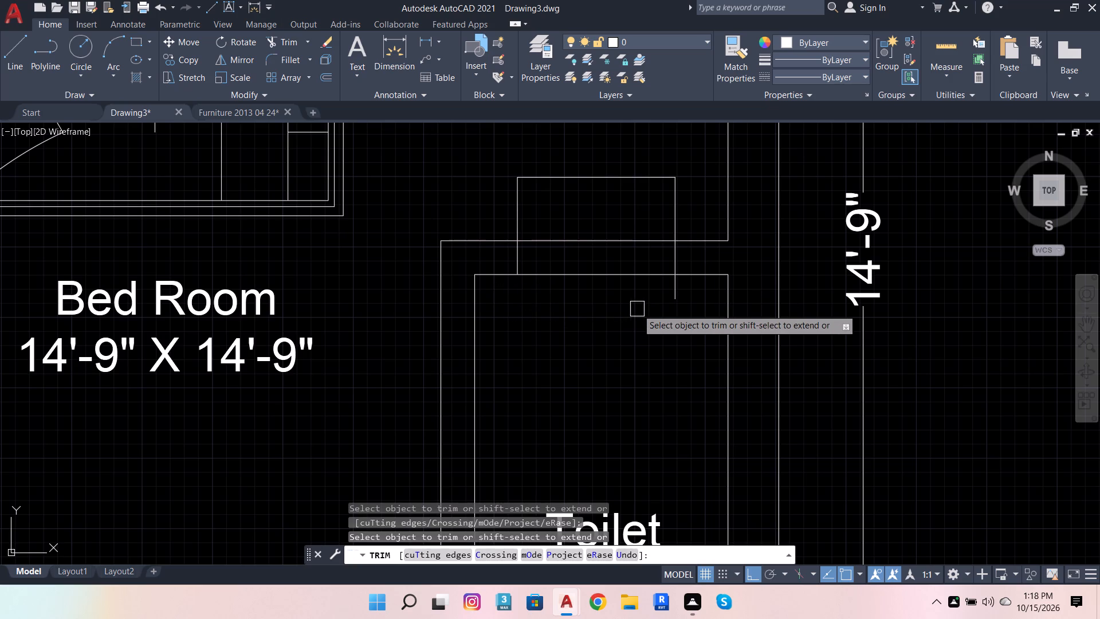
click(681, 293)
click(681, 207)
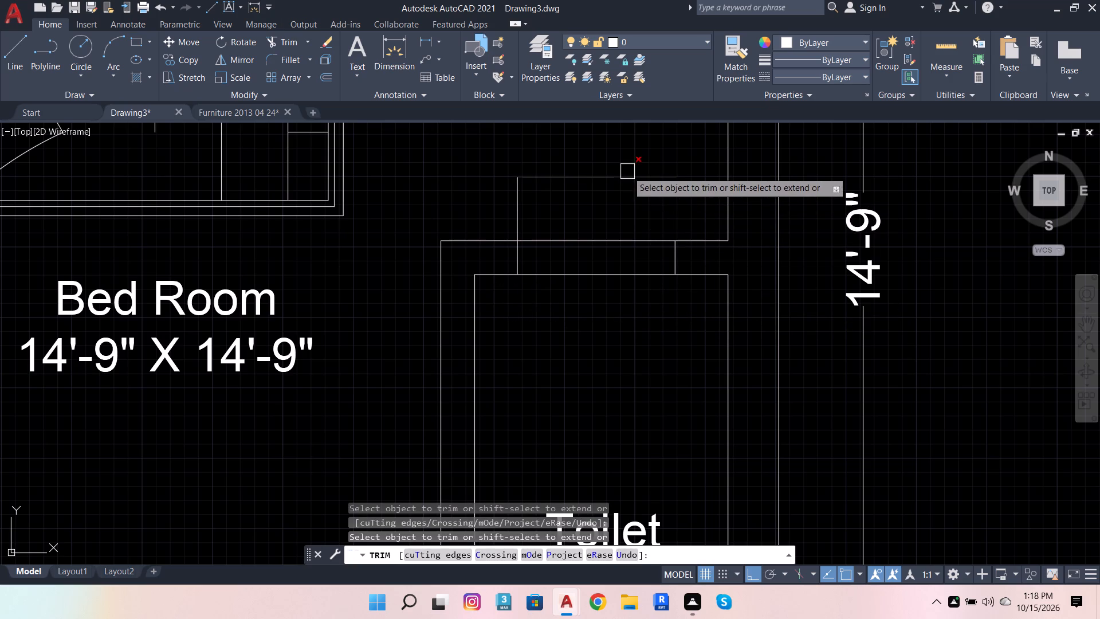
click(627, 171)
drag(513, 214, 525, 214)
click(618, 204)
click(567, 350)
Draw a line 3' west from the inner southeast corner of Bed Room 2's Toilet, continuing south across the wall to mark its door.
scroll(602, 240, down, 5)
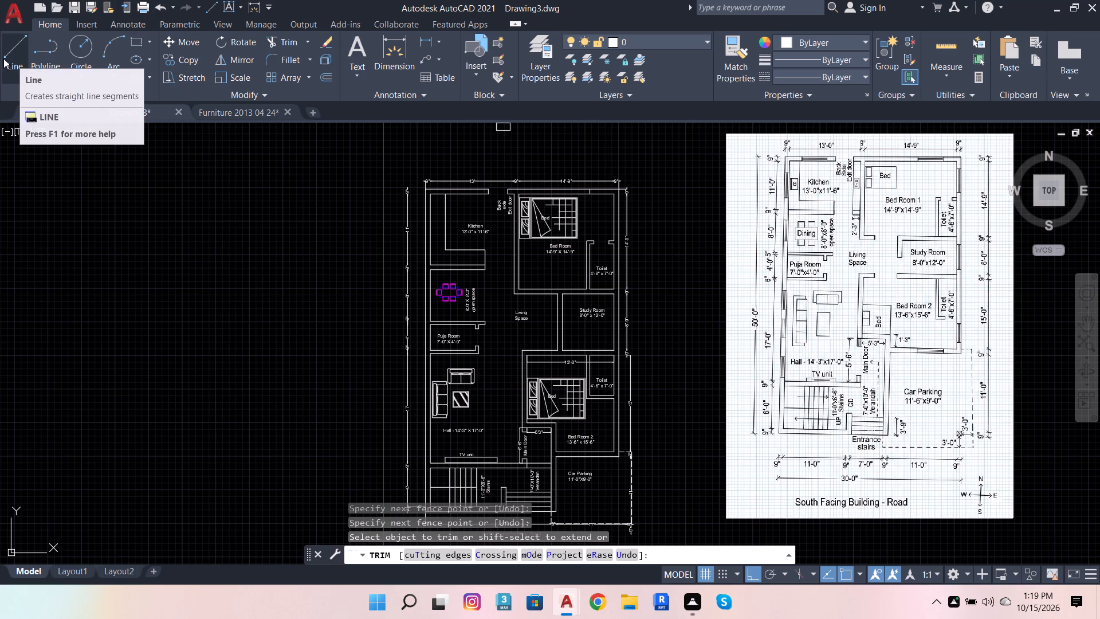
click(19, 41)
scroll(437, 365, up, 2)
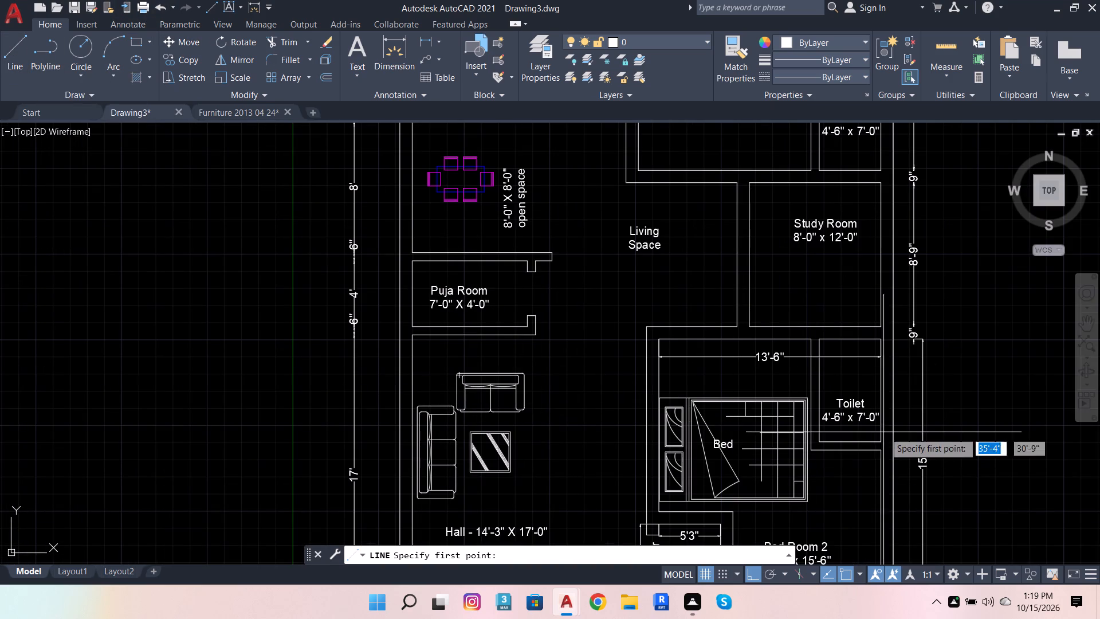
click(878, 446)
scroll(828, 445, up, 2)
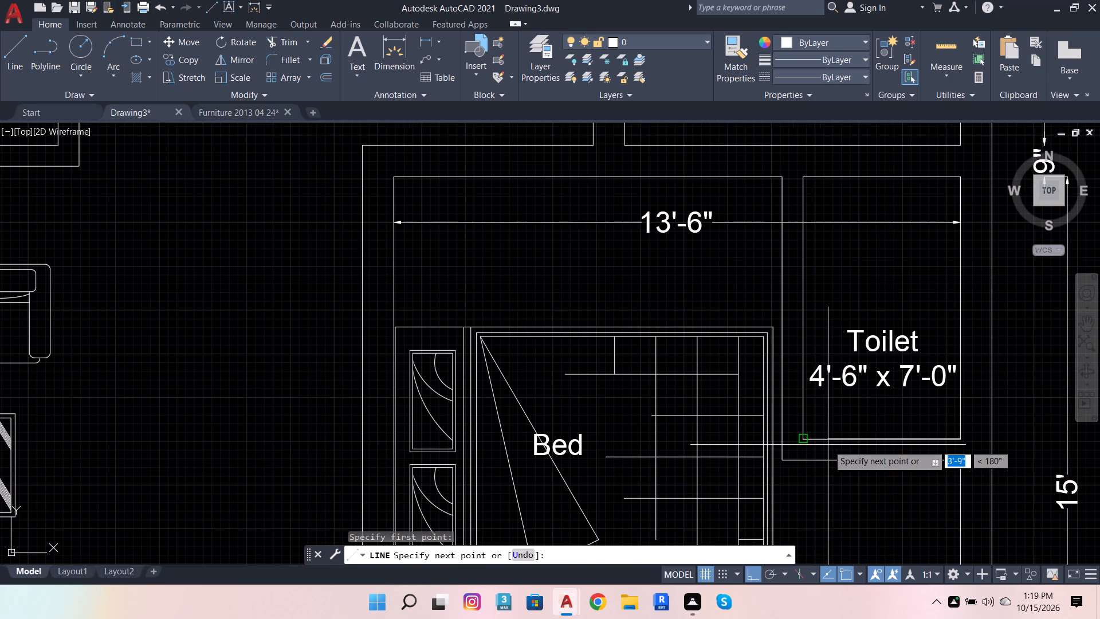
text(3')
key(Return)
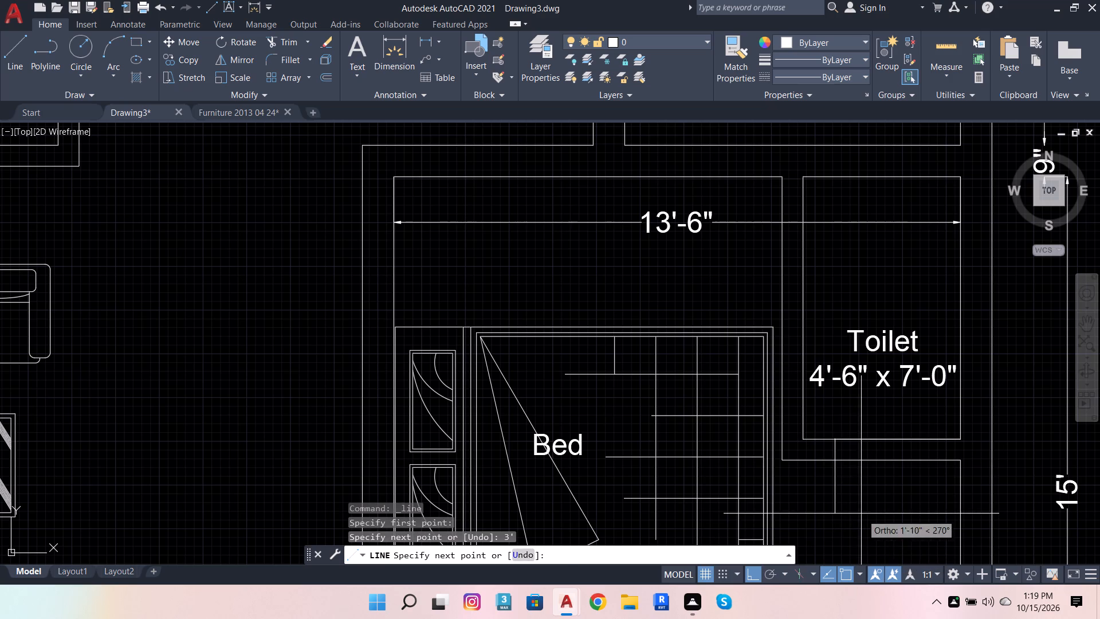
click(861, 514)
key(space)
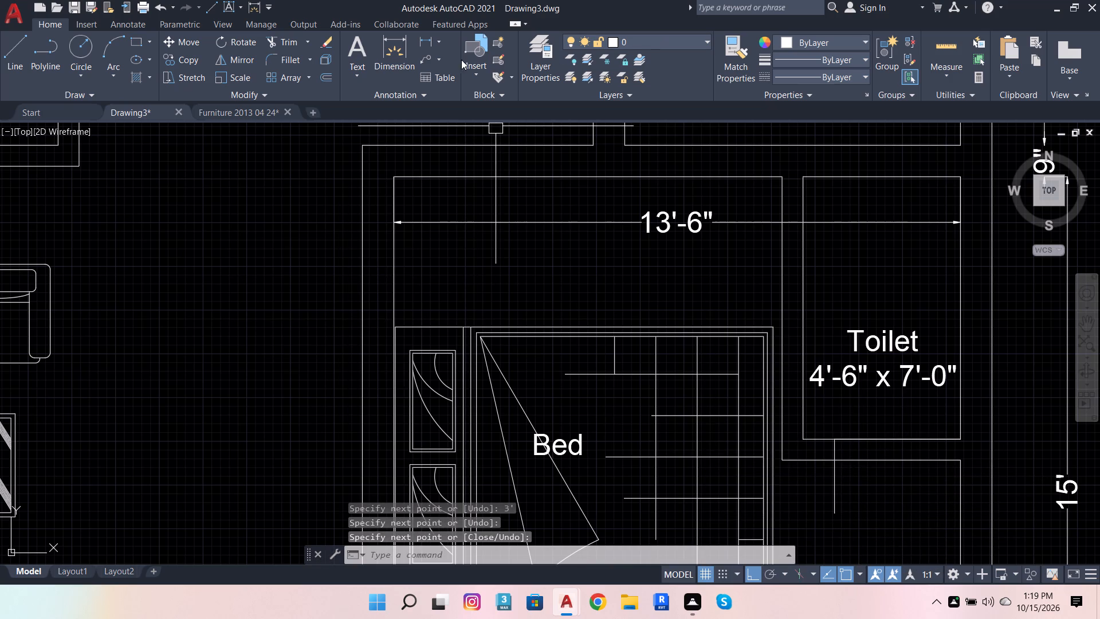
Join the lower Toilet's east inner wall line with the collinear Bed Room 2 wall line below it.
click(964, 273)
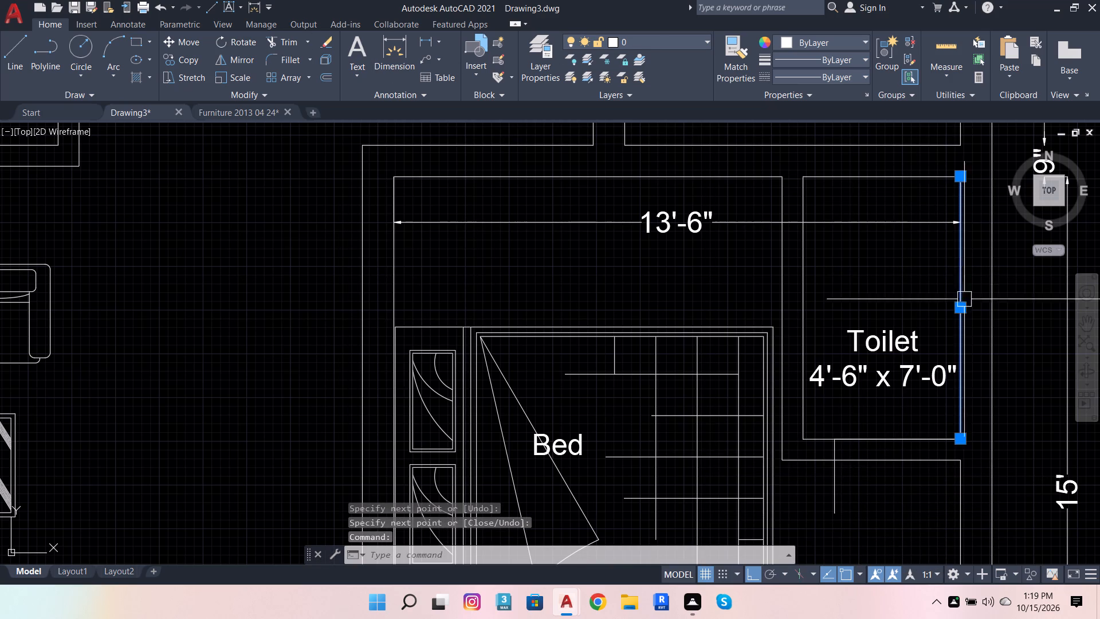
click(962, 487)
key(j)
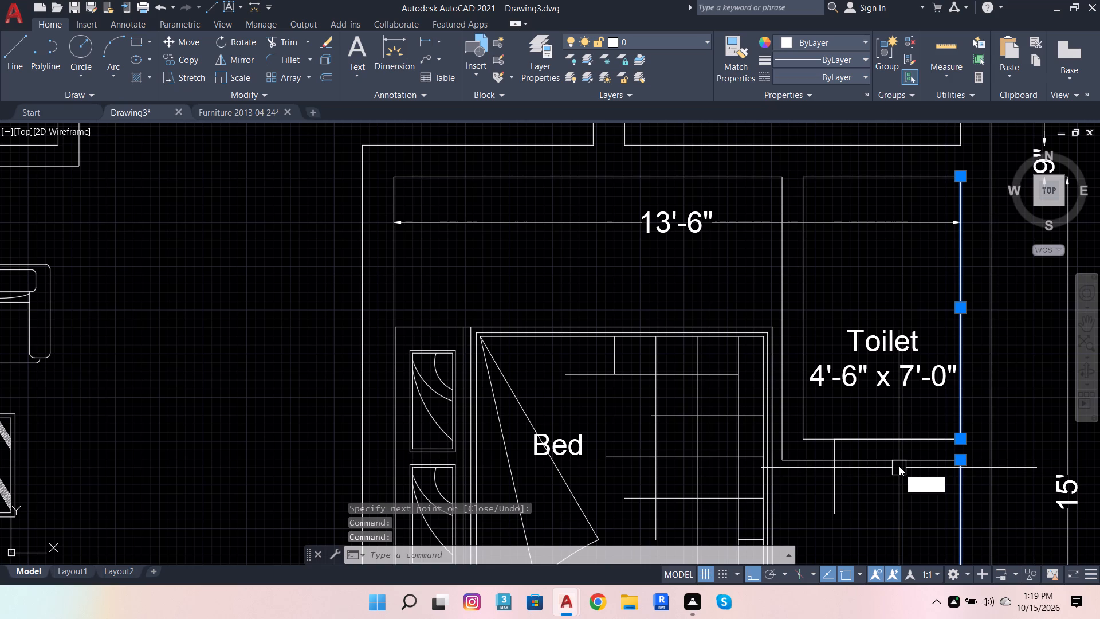
key(Return)
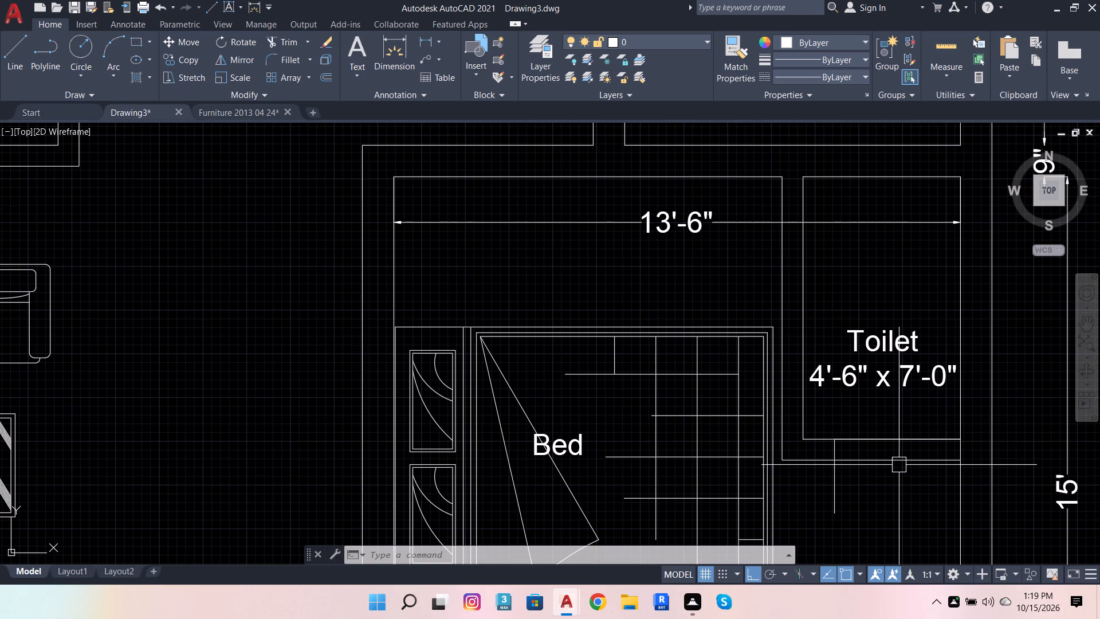
Erase the 3' guide line and trim the lower Toilet's south wall lines east of the door line and its overhang to open the doorway.
scroll(747, 366, down, 1)
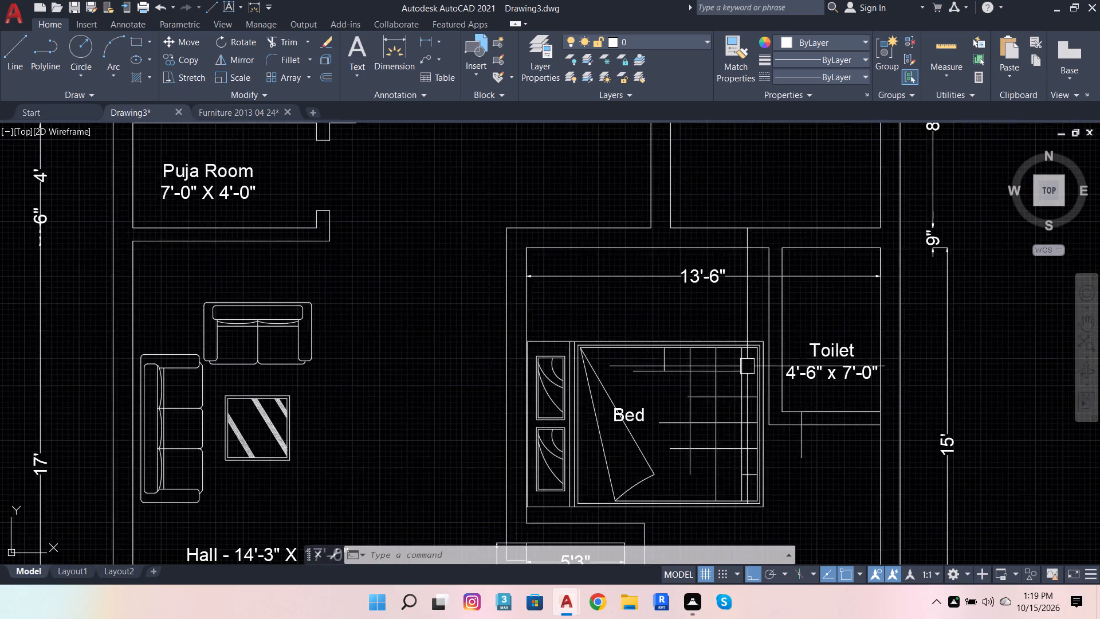
scroll(747, 366, down, 1)
scroll(798, 418, up, 2)
scroll(804, 359, up, 2)
click(804, 359)
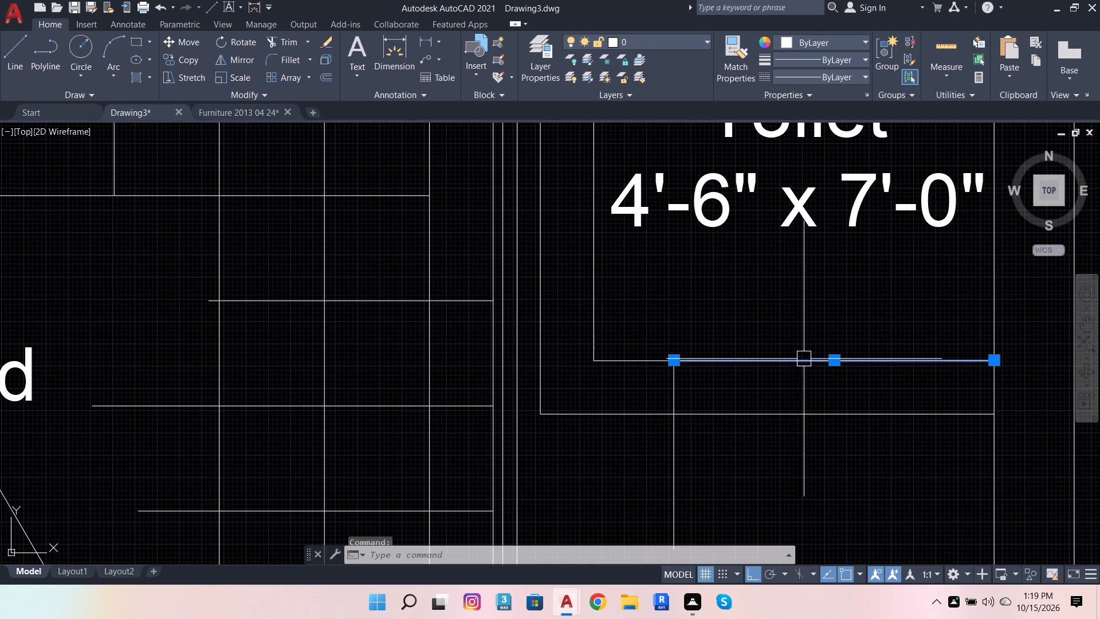
key(shift+Delete)
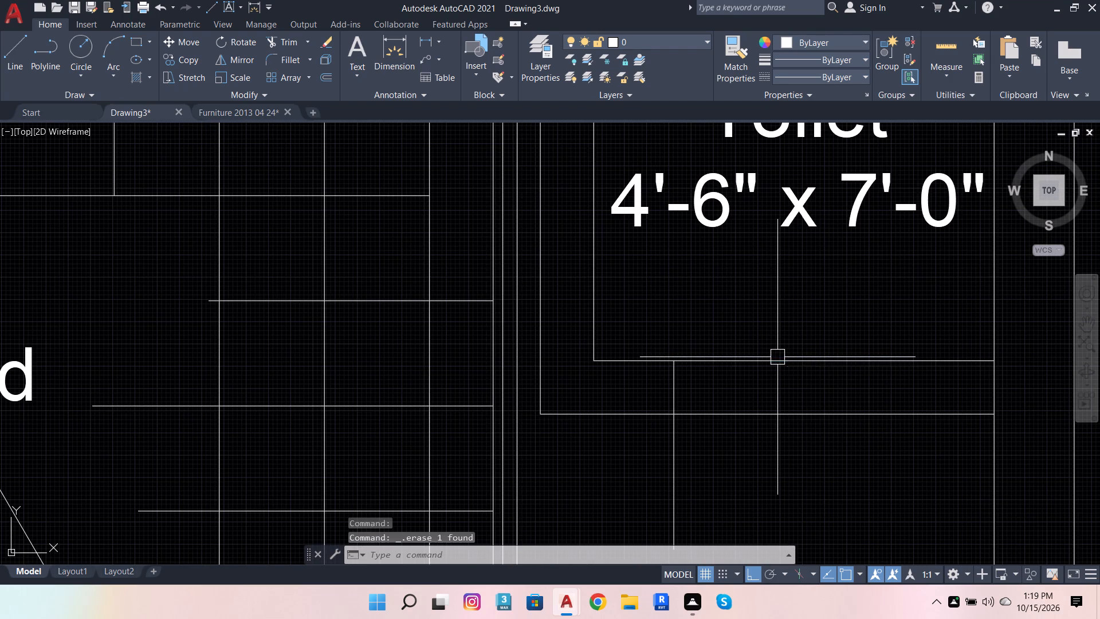
click(278, 40)
click(748, 359)
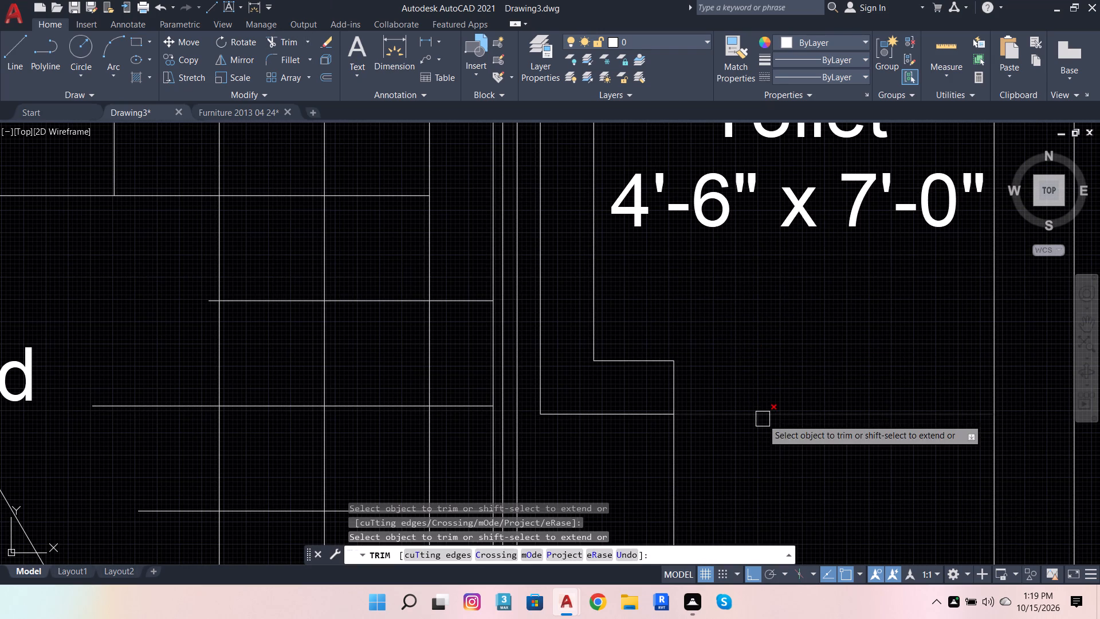
click(763, 420)
click(675, 455)
Draw two lines 3' apart across Bed Room 2's north wall near its northwest corner to mark the door opening.
scroll(721, 379, down, 5)
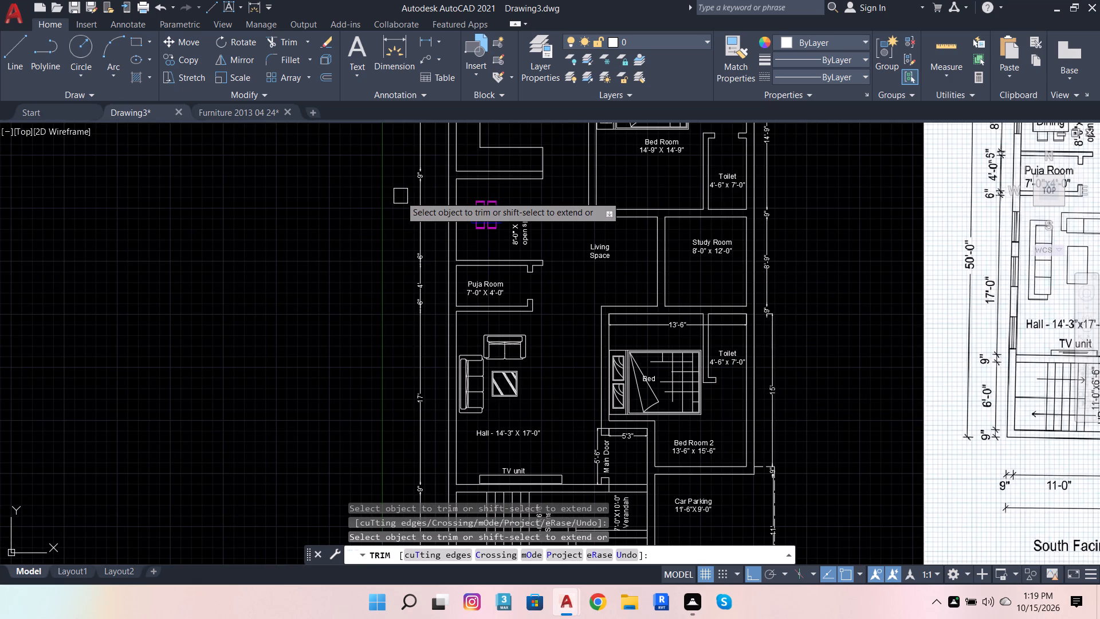
scroll(445, 284, down, 1)
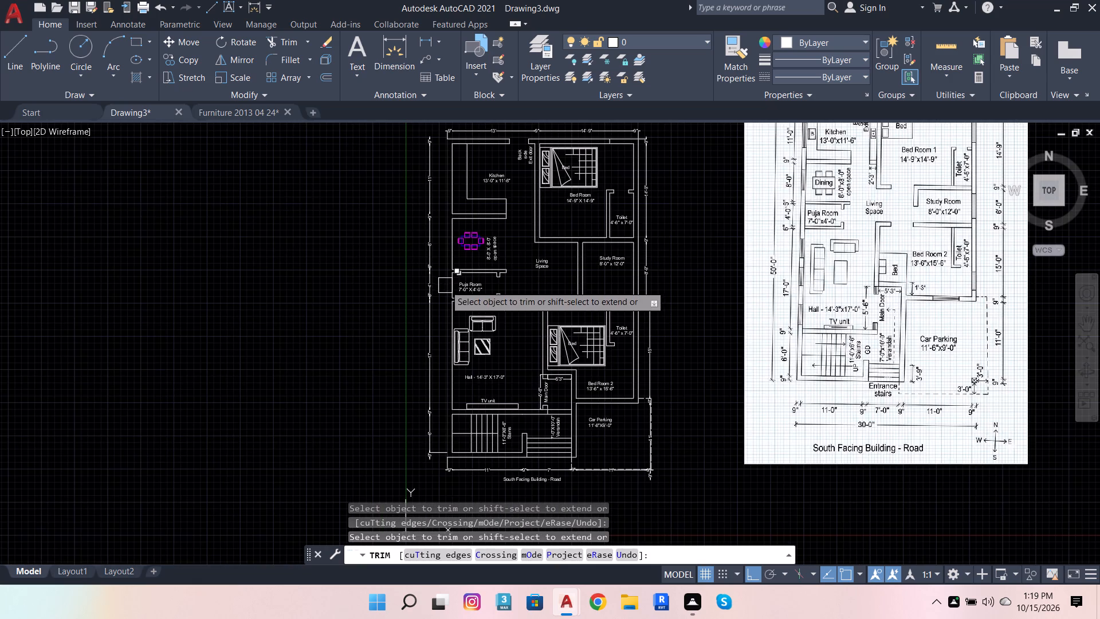
click(10, 53)
scroll(484, 280, up, 2)
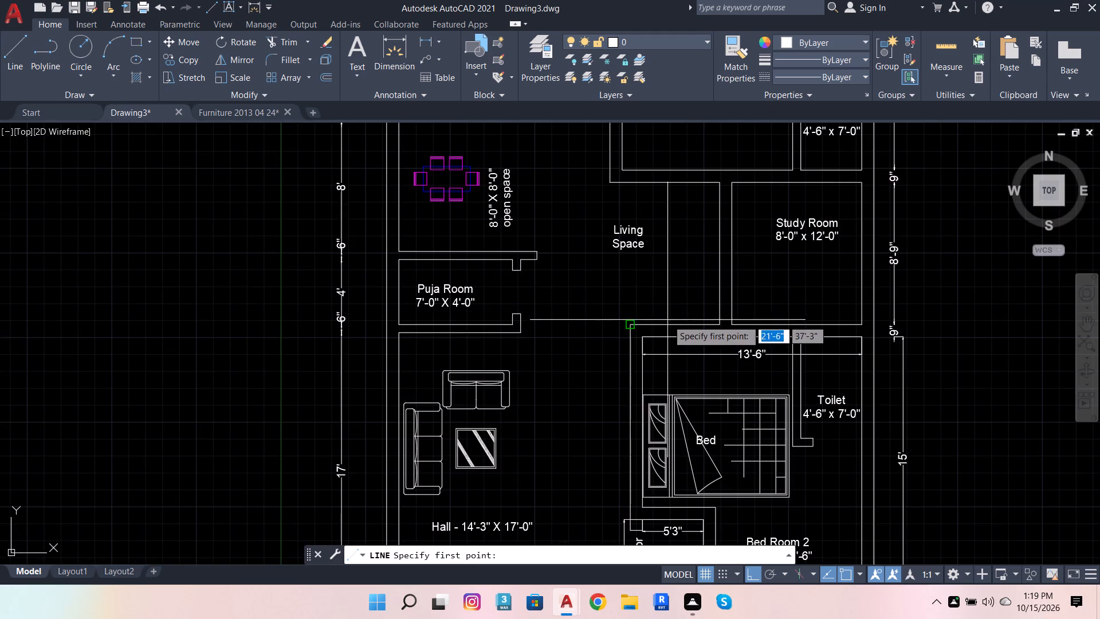
scroll(669, 319, up, 3)
click(601, 315)
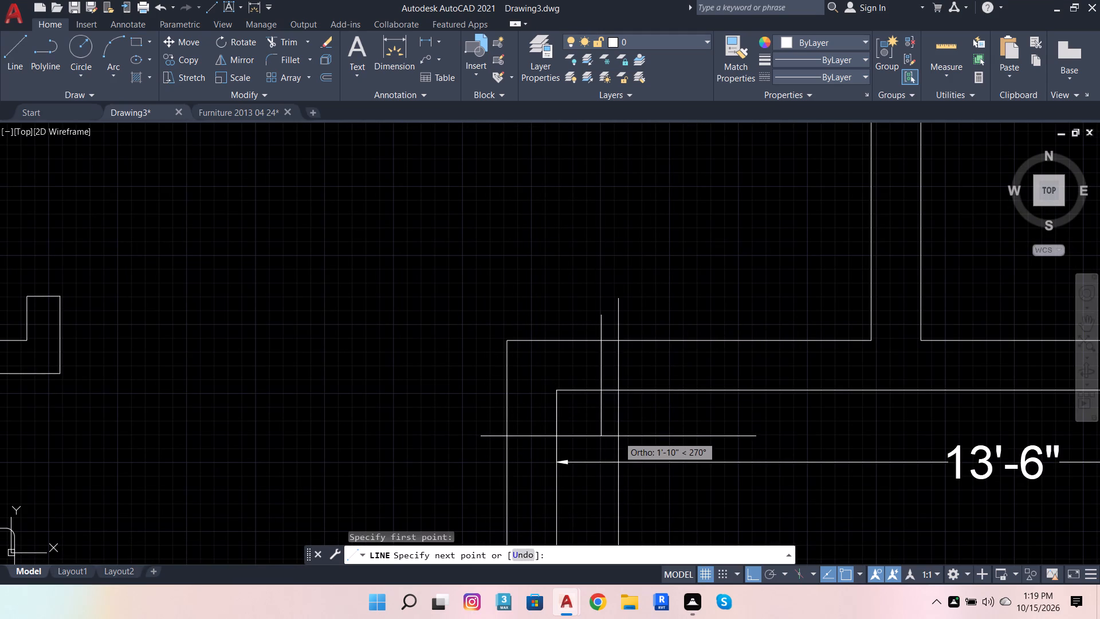
click(614, 431)
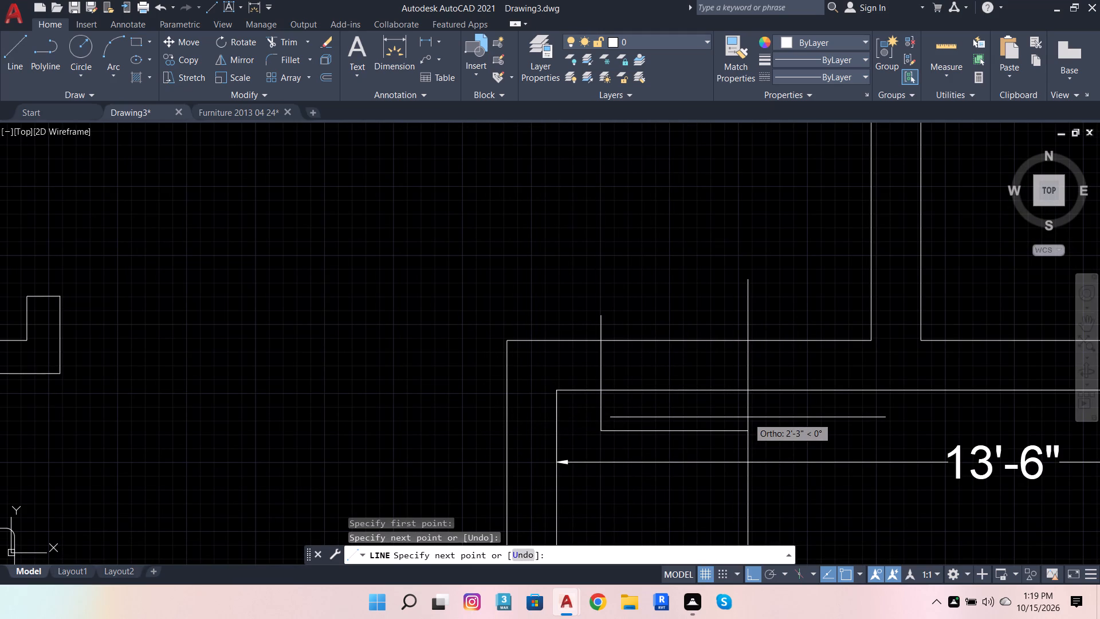
text(3')
key(Return)
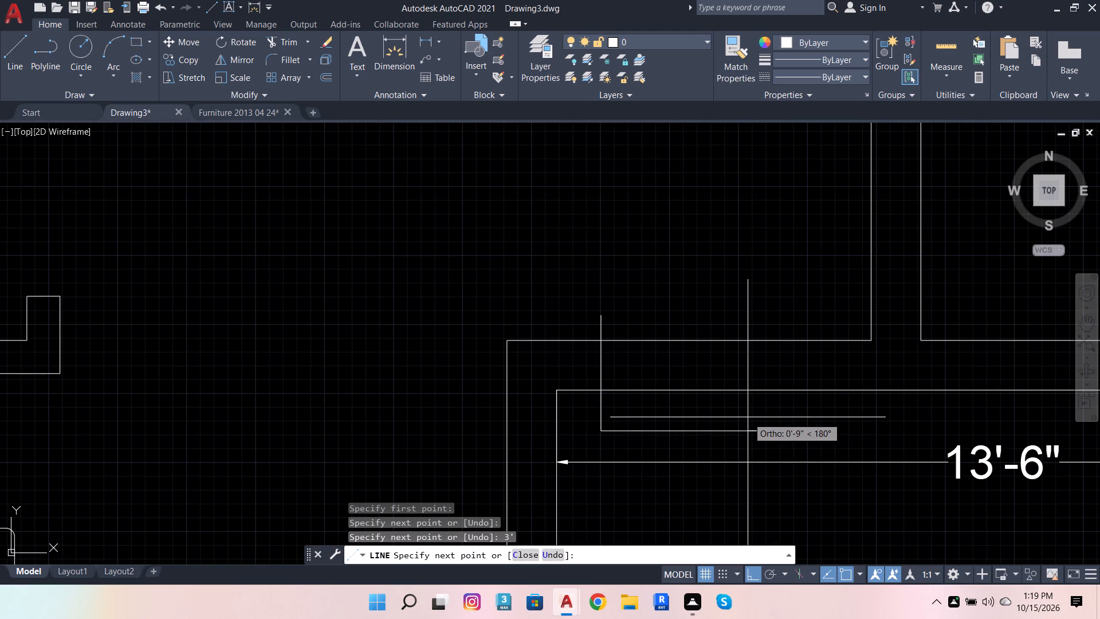
click(788, 256)
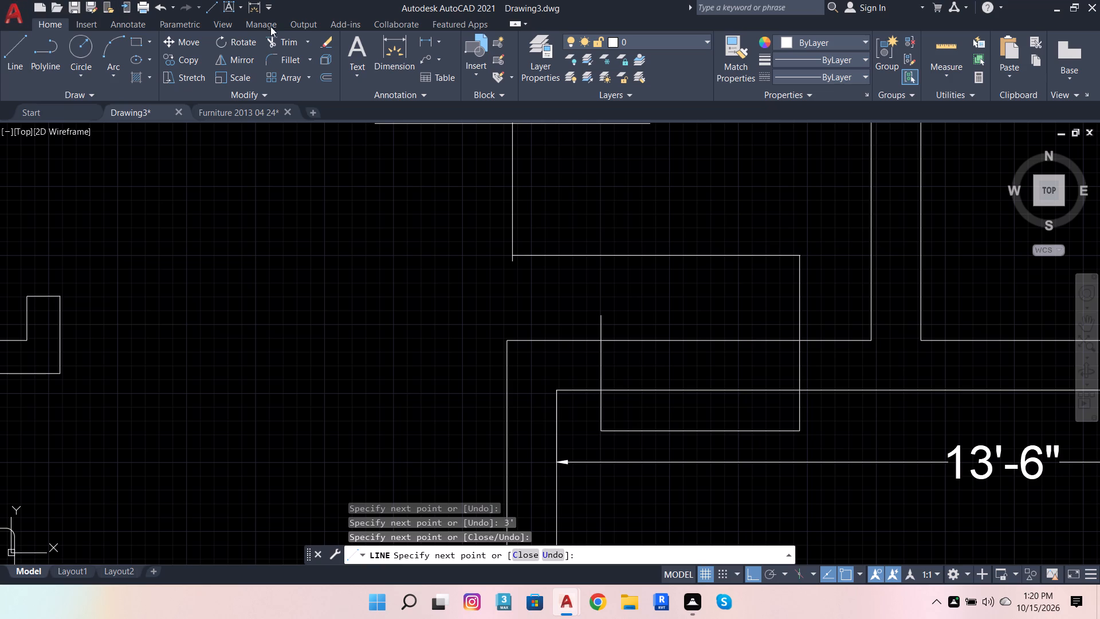
Trim Bed Room 2's north wall lines between the two door lines and remove the guide overhangs to open the doorway.
click(277, 36)
click(596, 317)
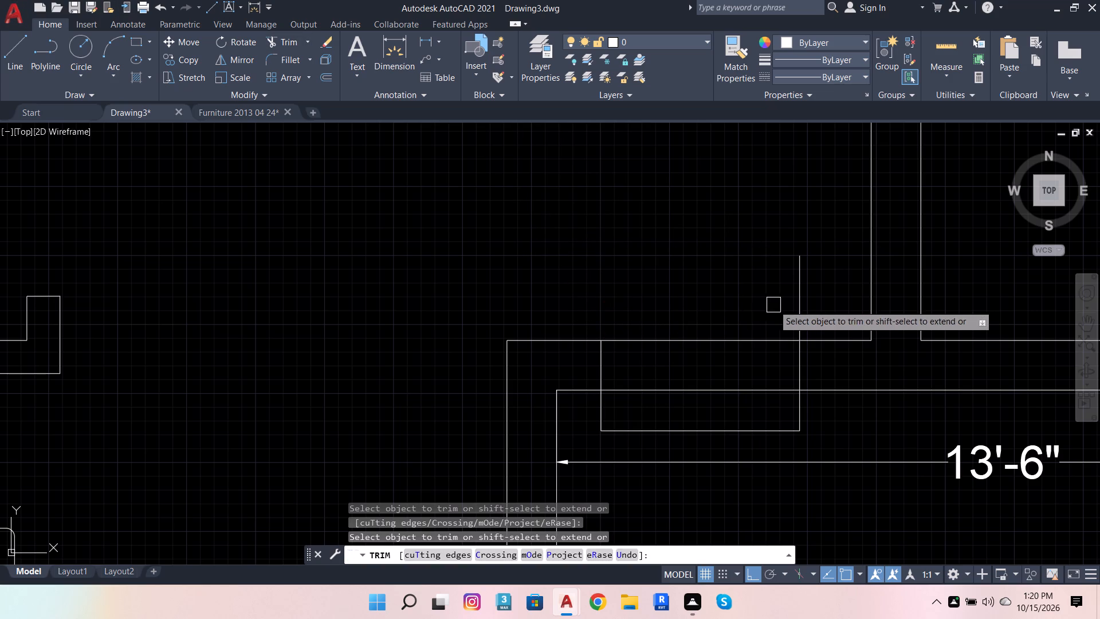
click(796, 307)
scroll(807, 415, up, 3)
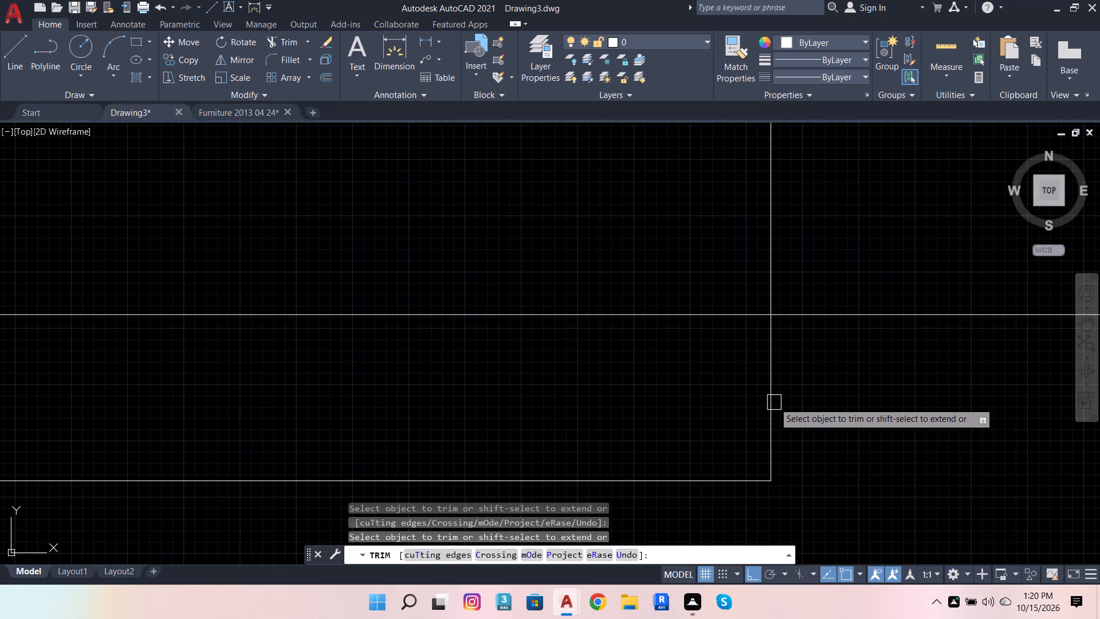
click(774, 402)
scroll(810, 395, down, 4)
click(789, 407)
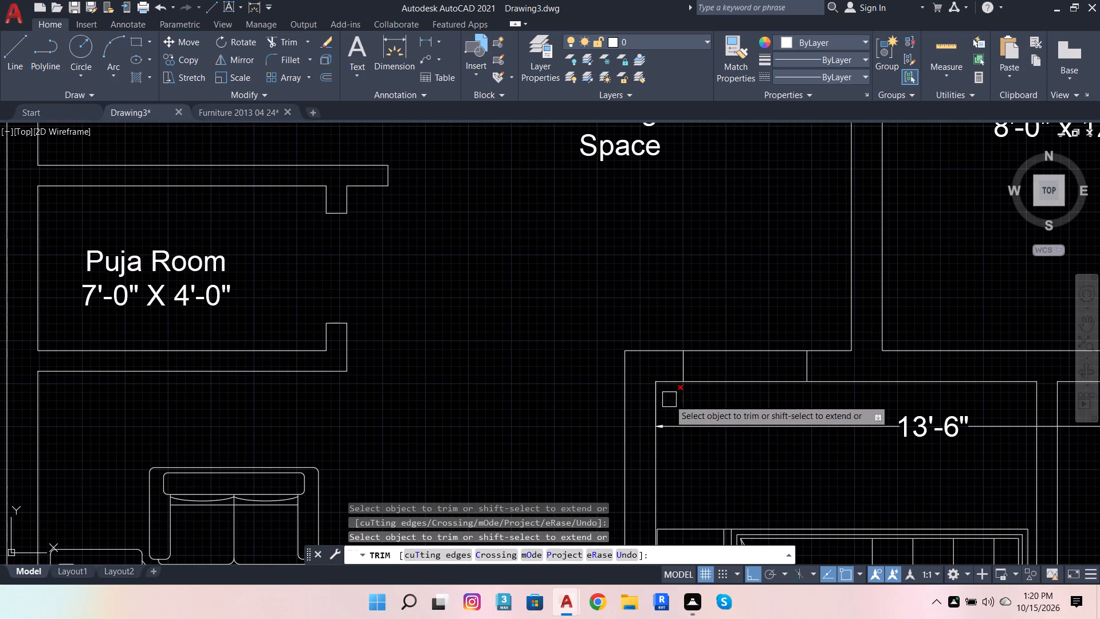
drag(669, 399, 675, 399)
click(706, 398)
click(732, 407)
click(742, 387)
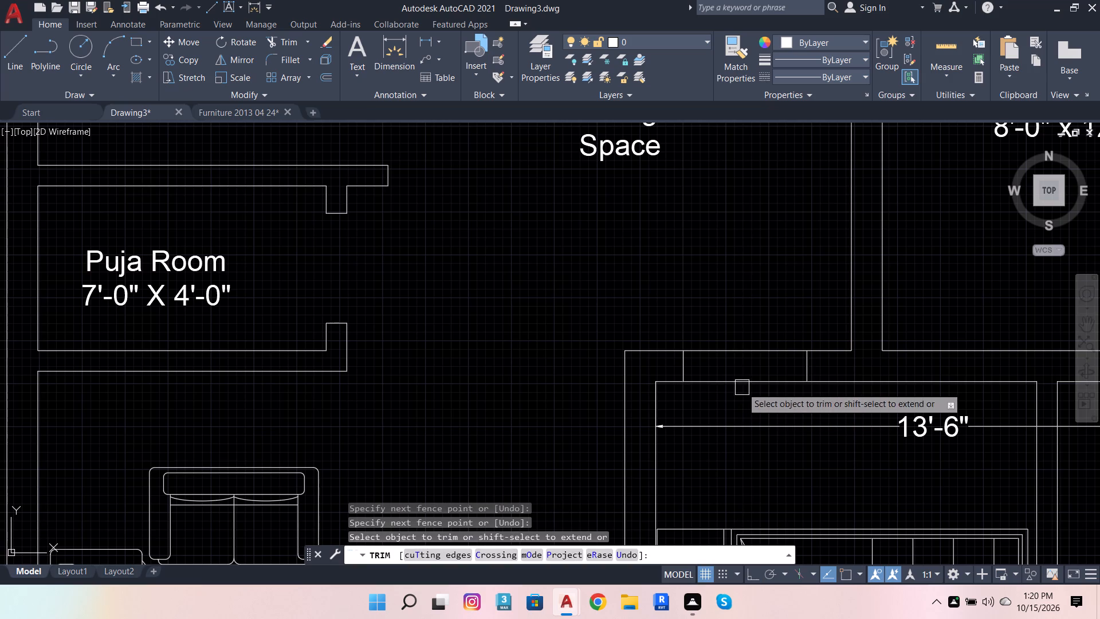
click(751, 351)
click(751, 370)
click(749, 389)
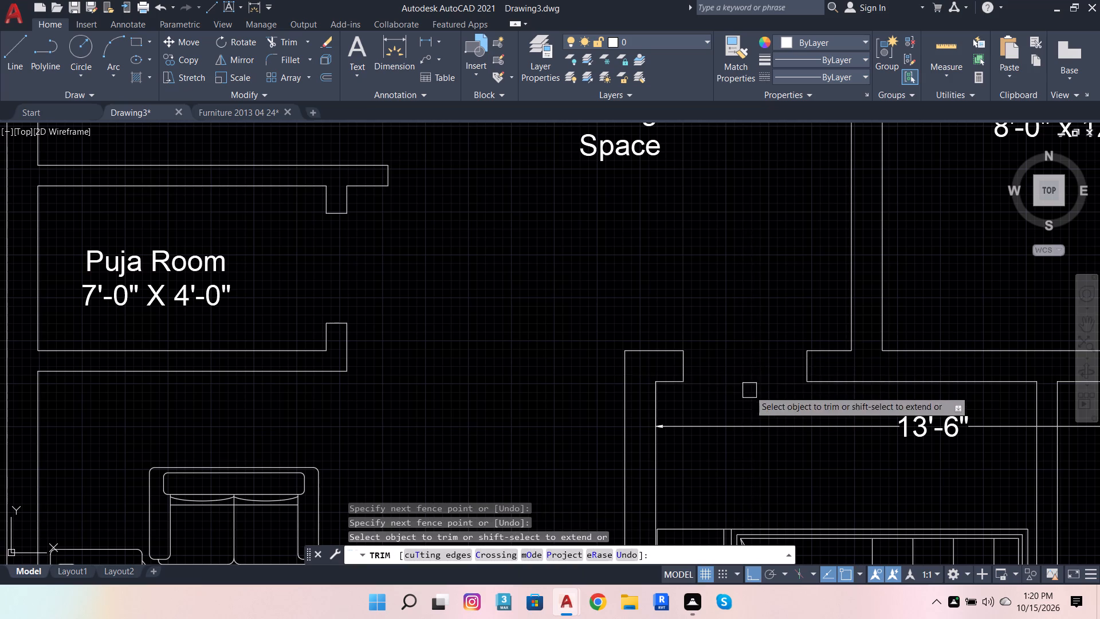
Draw lines 3'6" apart across the south wall of the 14'-9" X 14'-9" Bed Room, starting at the Study Room's outer northwest corner.
scroll(734, 281, down, 3)
scroll(618, 428, down, 1)
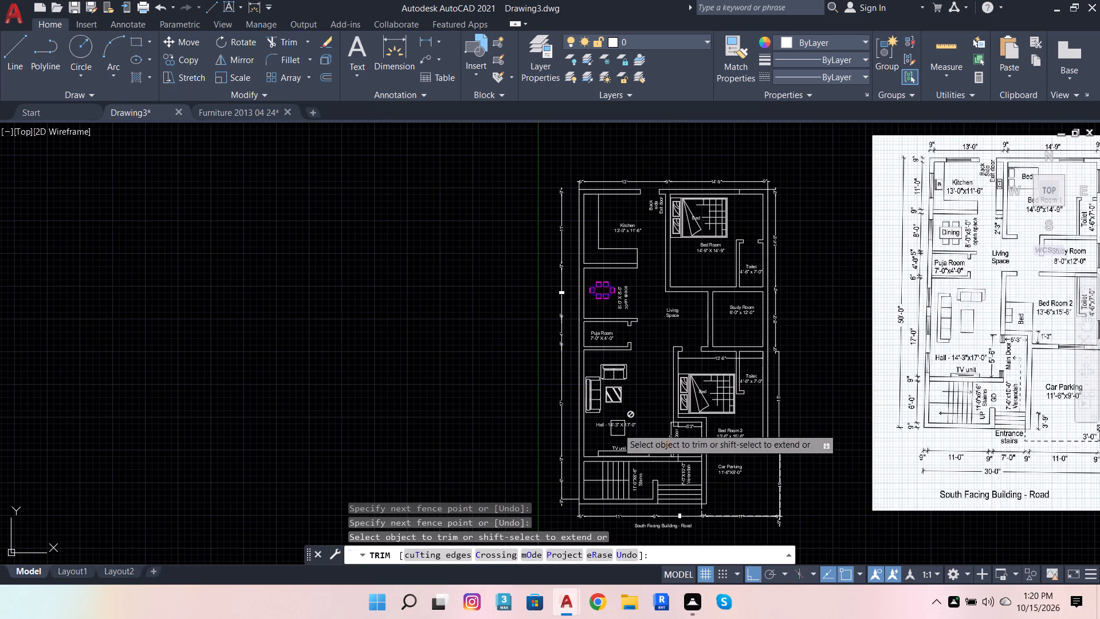
click(22, 52)
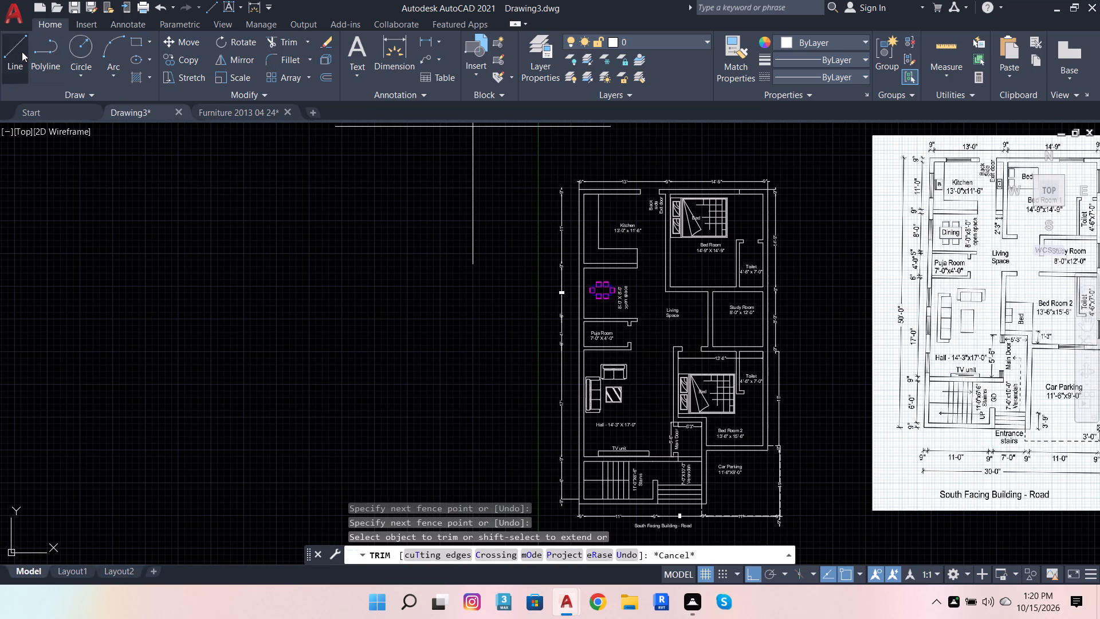
scroll(672, 285, up, 3)
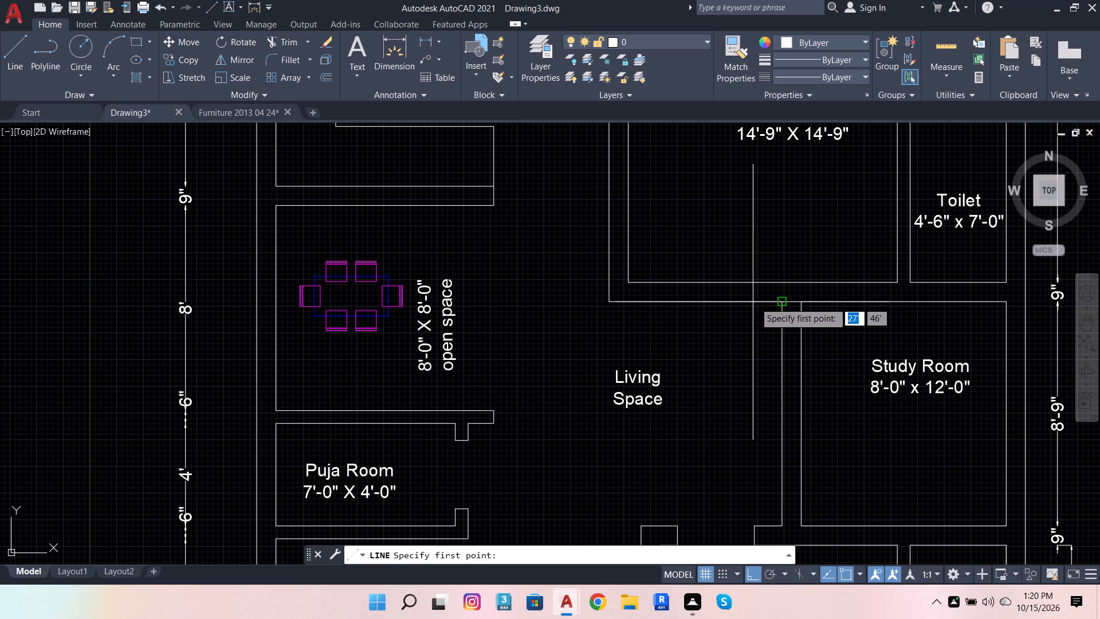
click(785, 299)
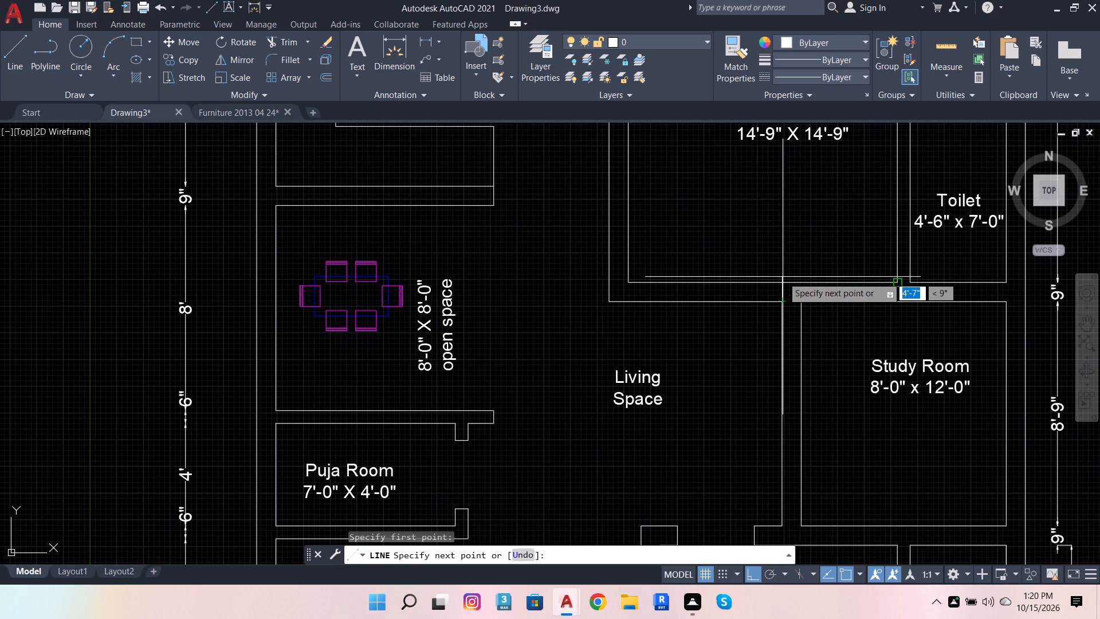
click(781, 273)
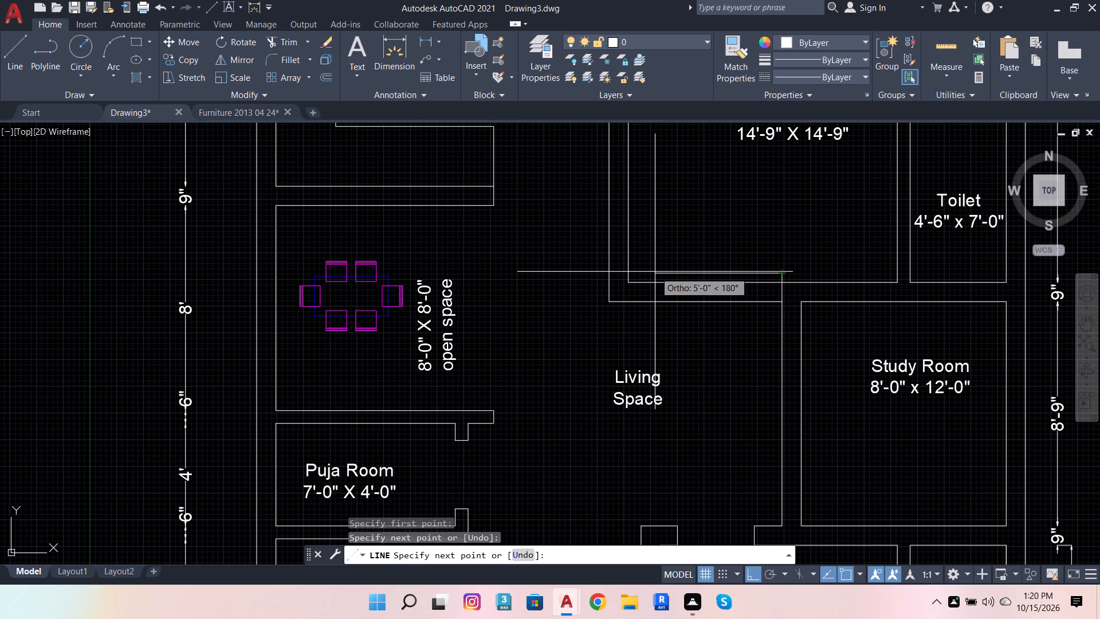
text(3'6)
key(Return)
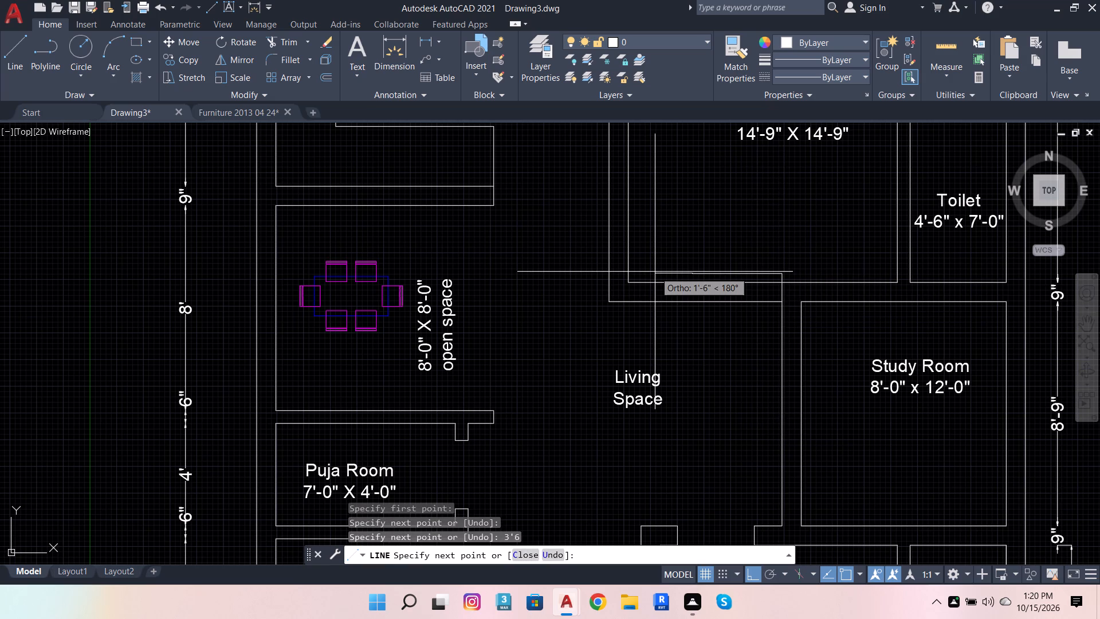
click(669, 338)
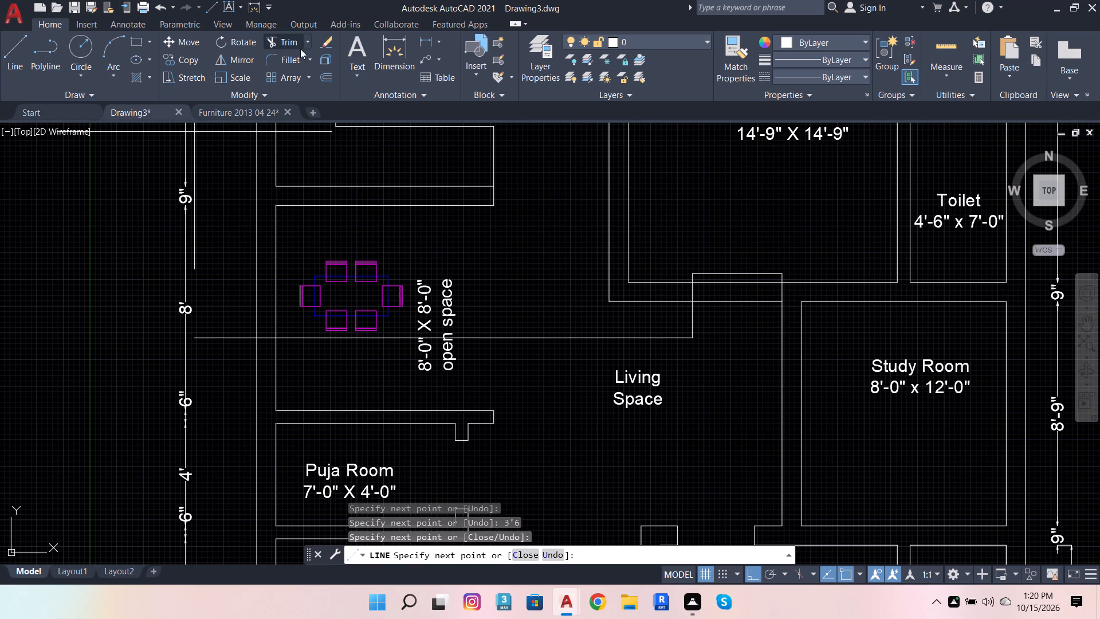
Trim the 14'-9" X 14'-9" Bed Room's south wall lines between the door lines and the guide overhangs to open the doorway.
click(291, 44)
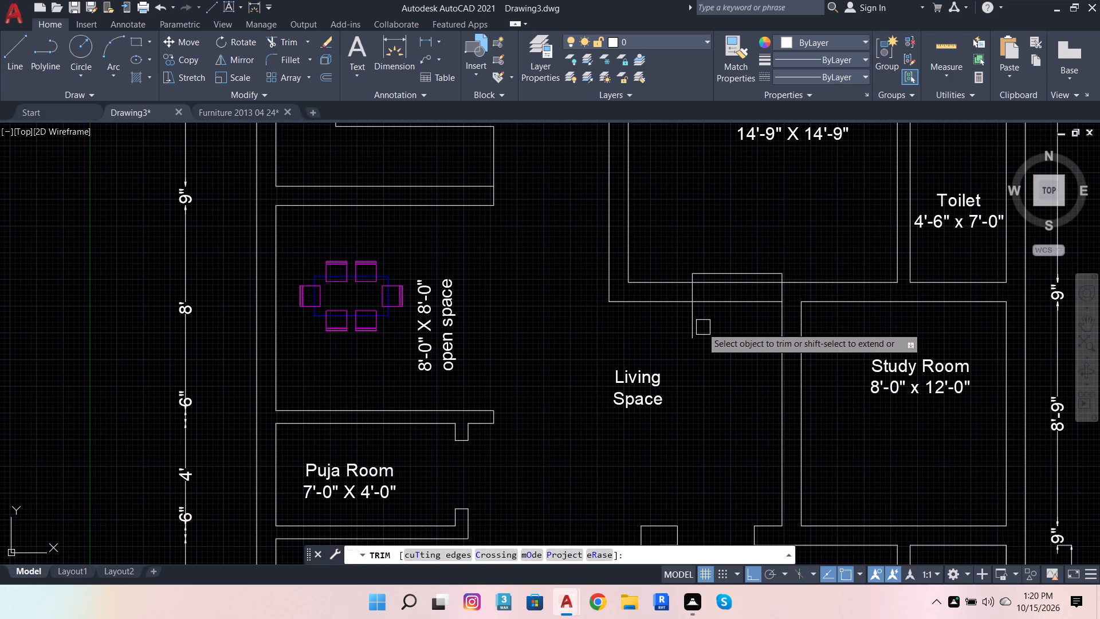
click(696, 323)
click(716, 315)
click(712, 263)
click(697, 269)
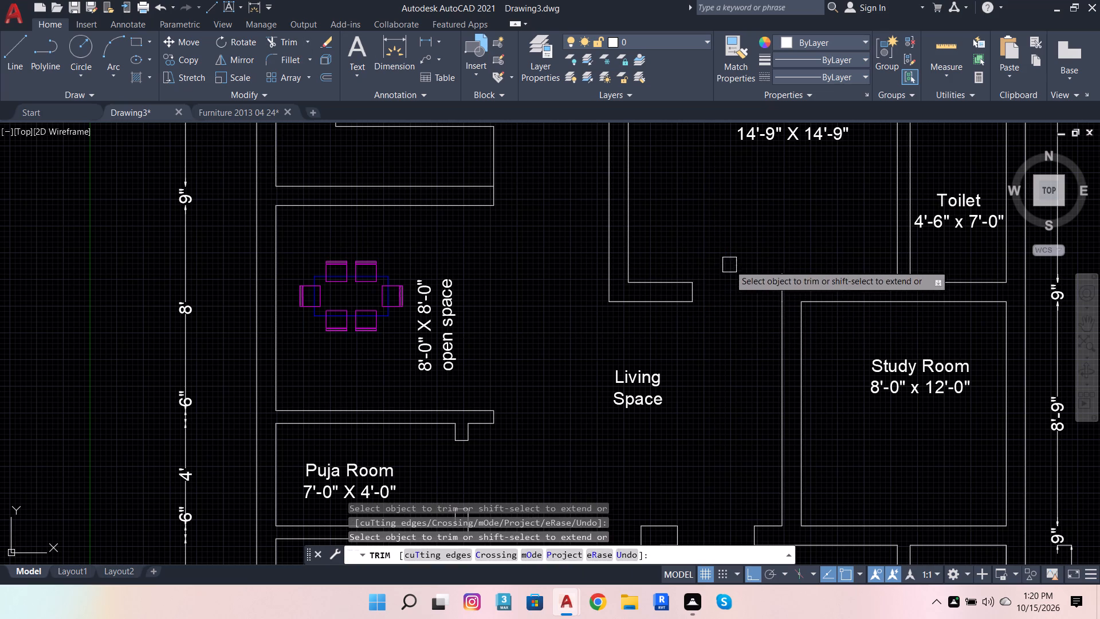
click(784, 265)
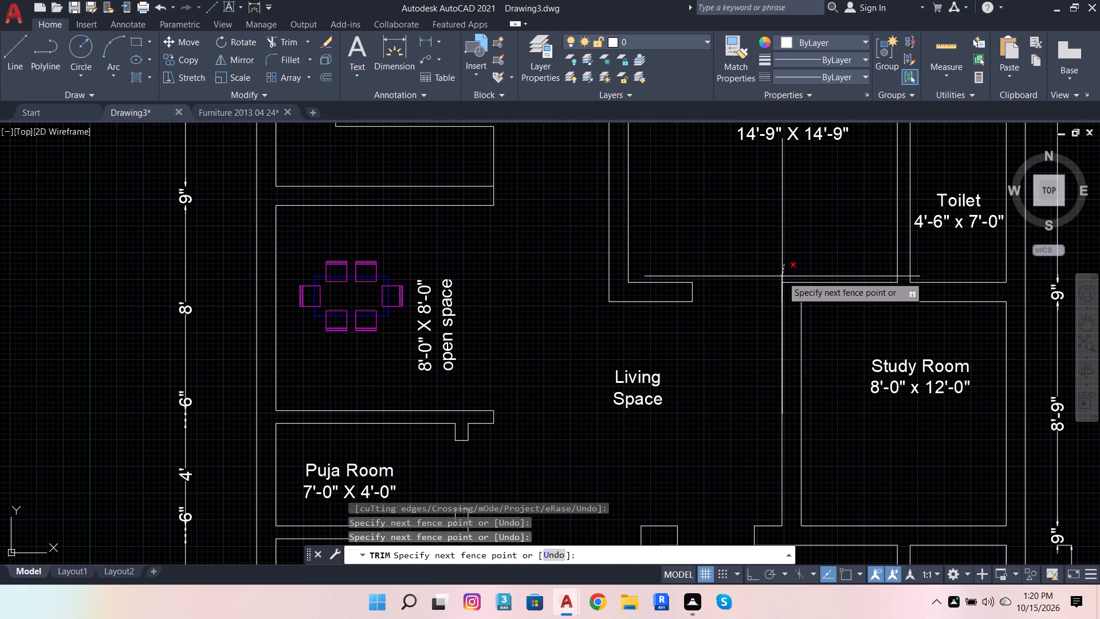
click(782, 276)
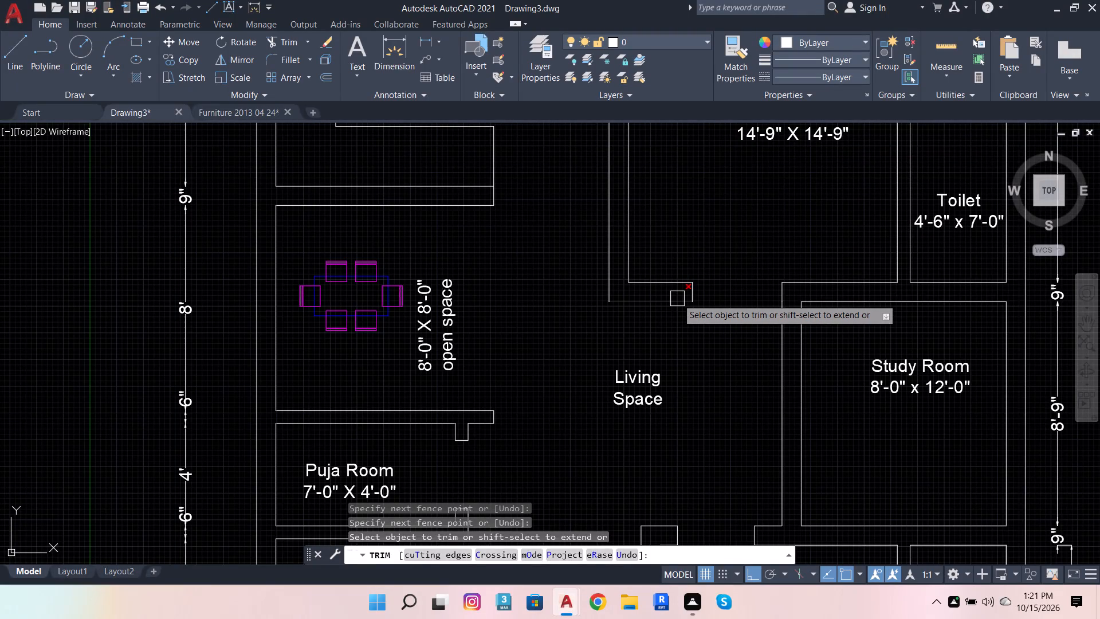
scroll(622, 319, down, 4)
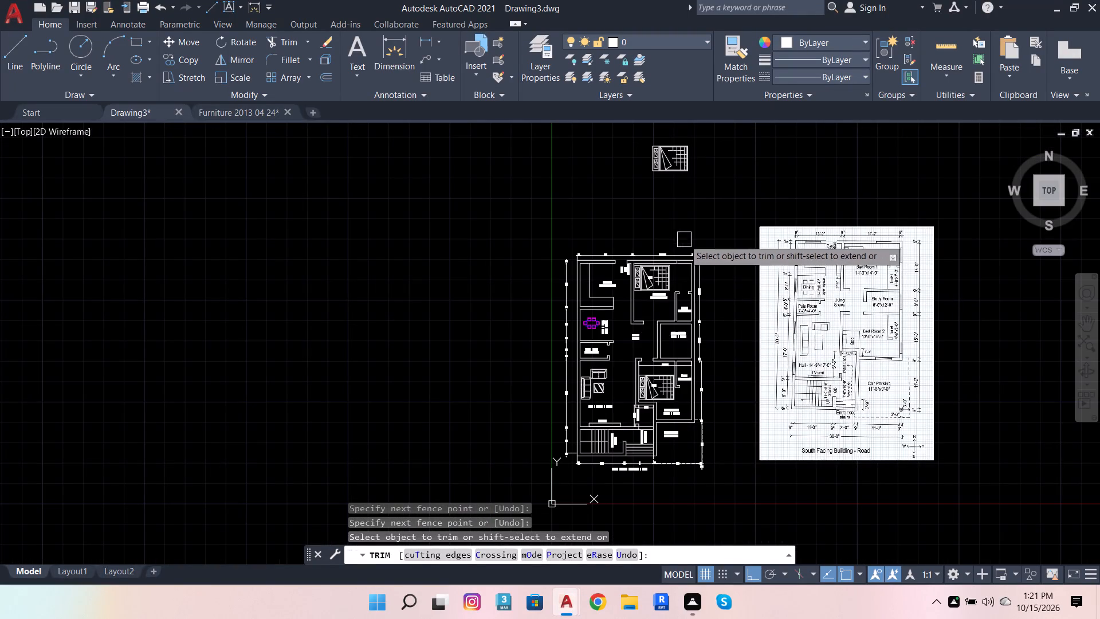
key(Escape)
Erase the spare bed block lying north of the floor plan.
click(615, 123)
click(772, 181)
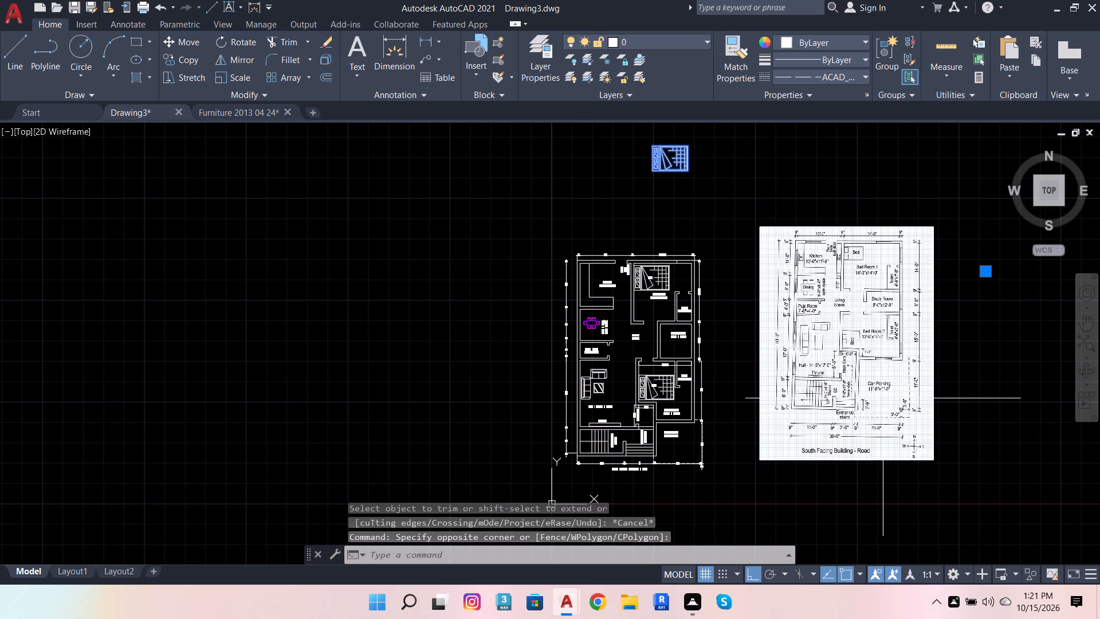
key(shift+Delete)
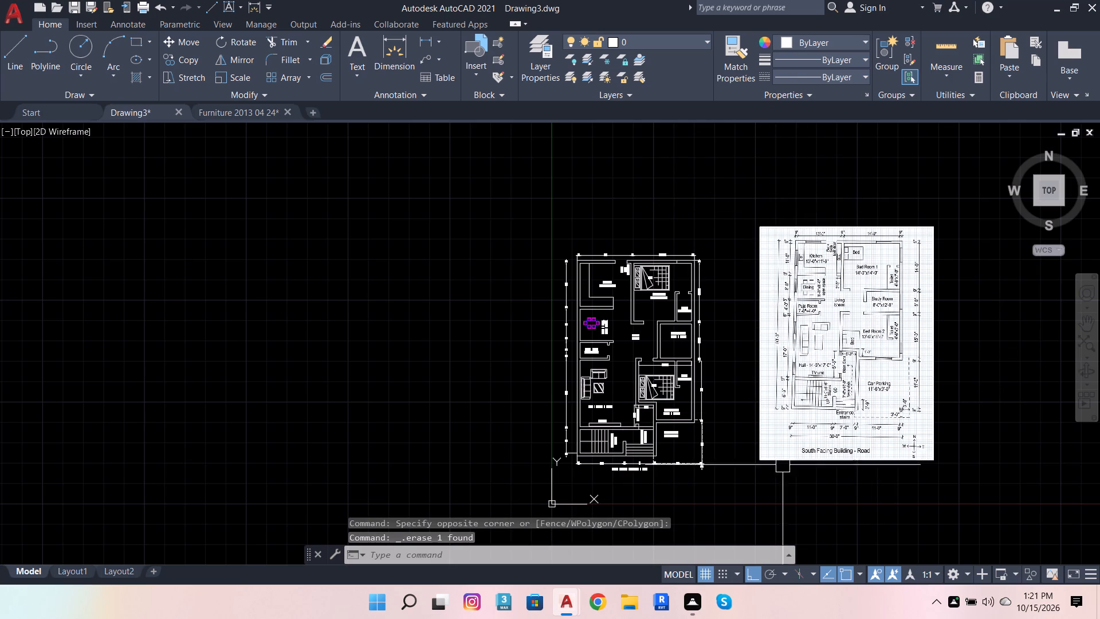
Erase the reference floor plan image beside the redrawn plan.
scroll(781, 481, up, 2)
scroll(745, 430, down, 2)
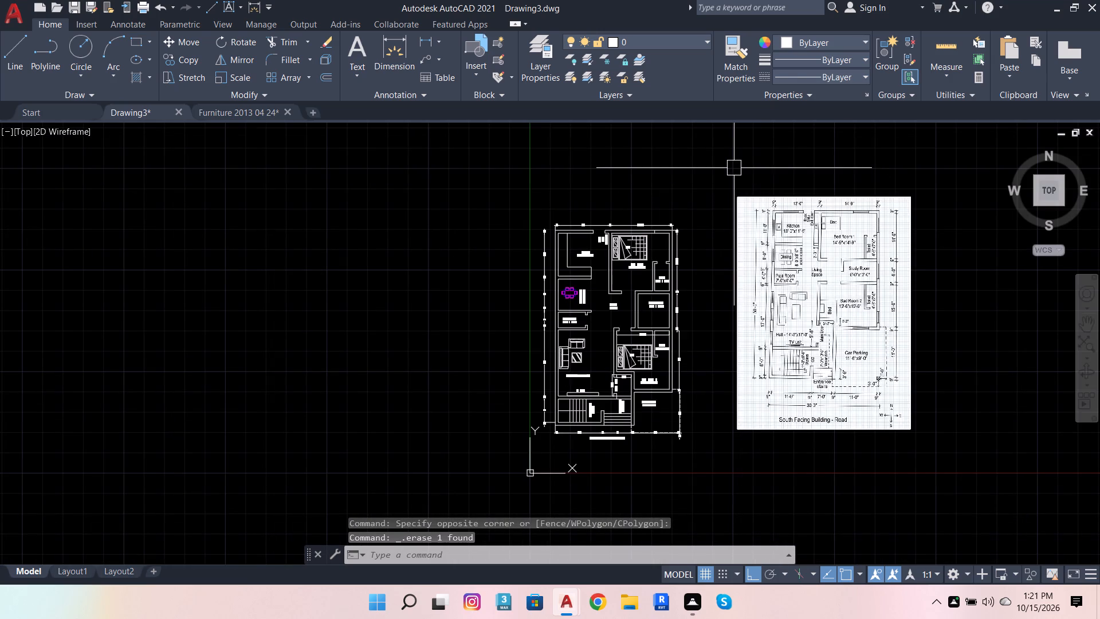
click(726, 172)
click(932, 471)
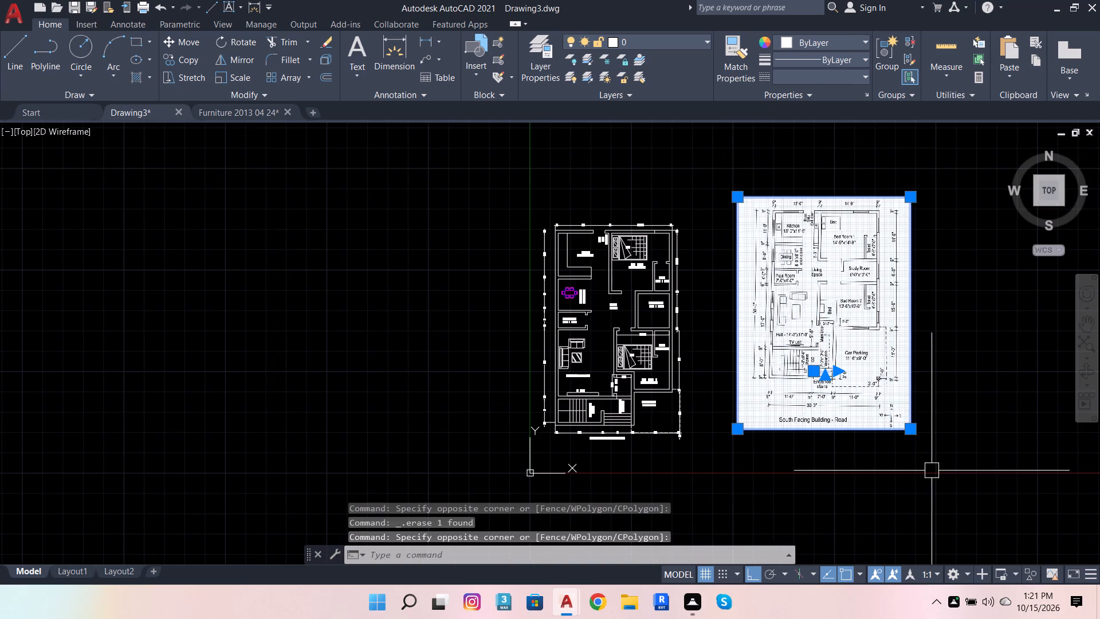
key(shift+Delete)
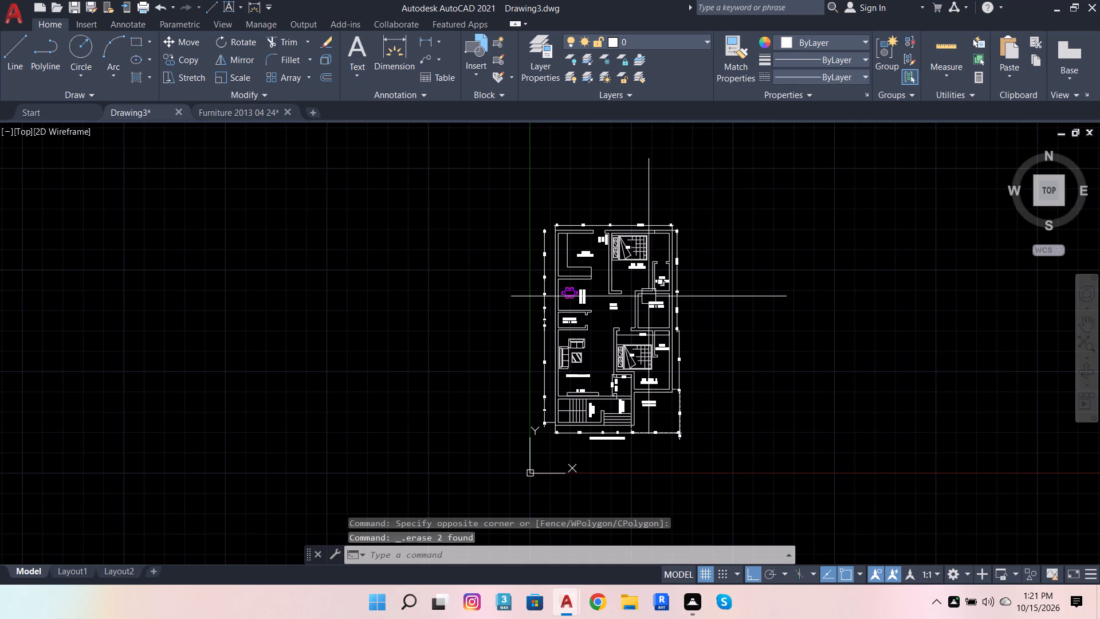
Start saving the drawing and choose the work folder inside fuji interior on drive D: as its location.
key(ctrl+s)
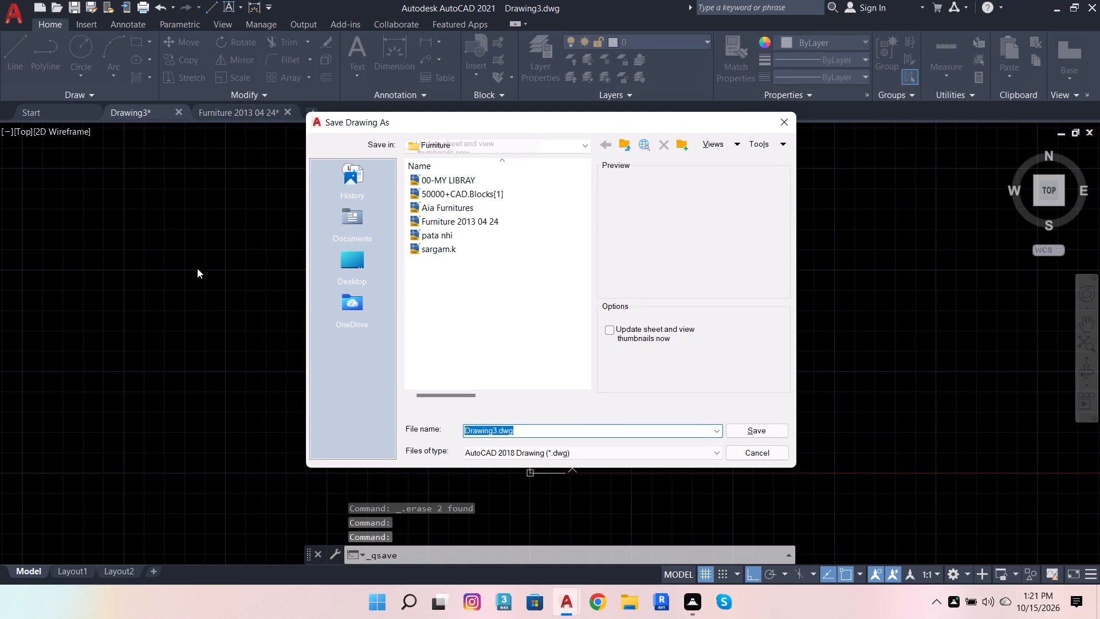
double_click(353, 260)
double_click(493, 207)
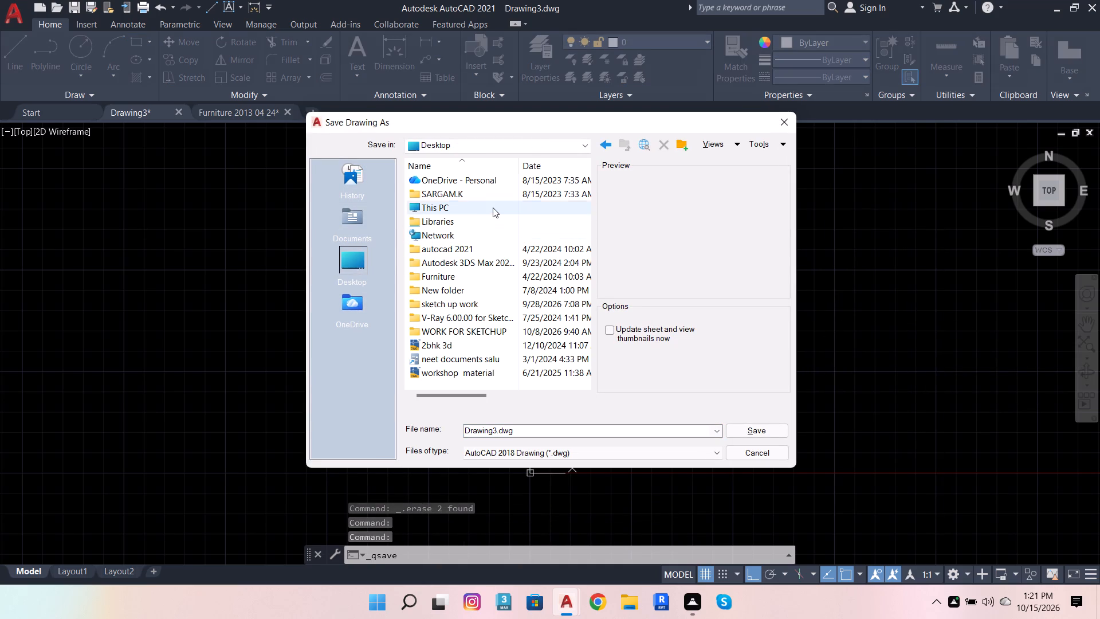
double_click(492, 315)
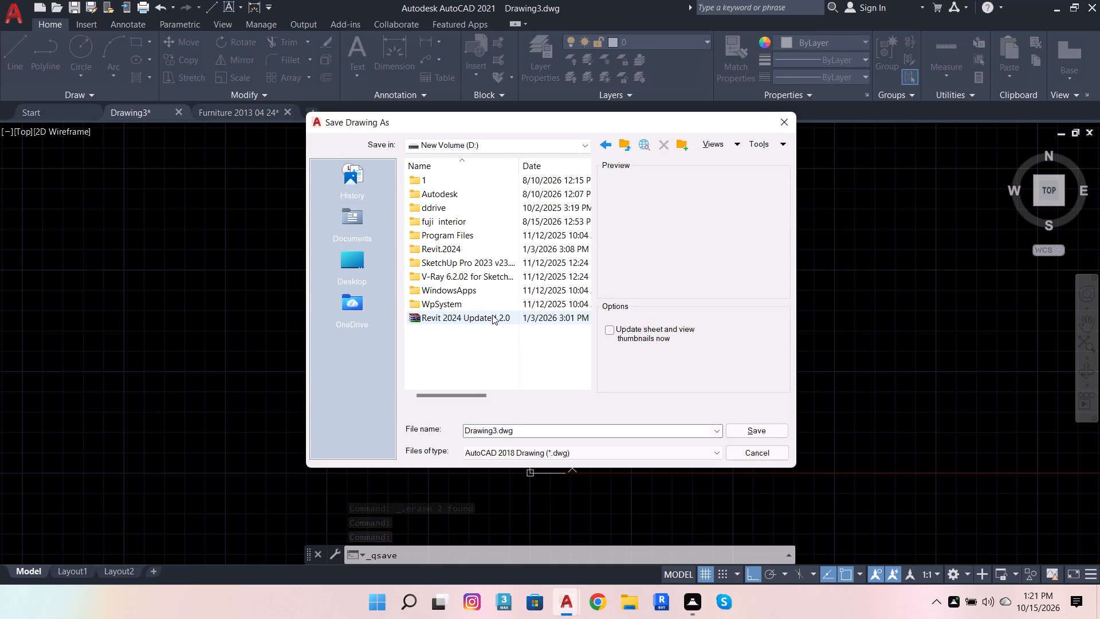
double_click(490, 224)
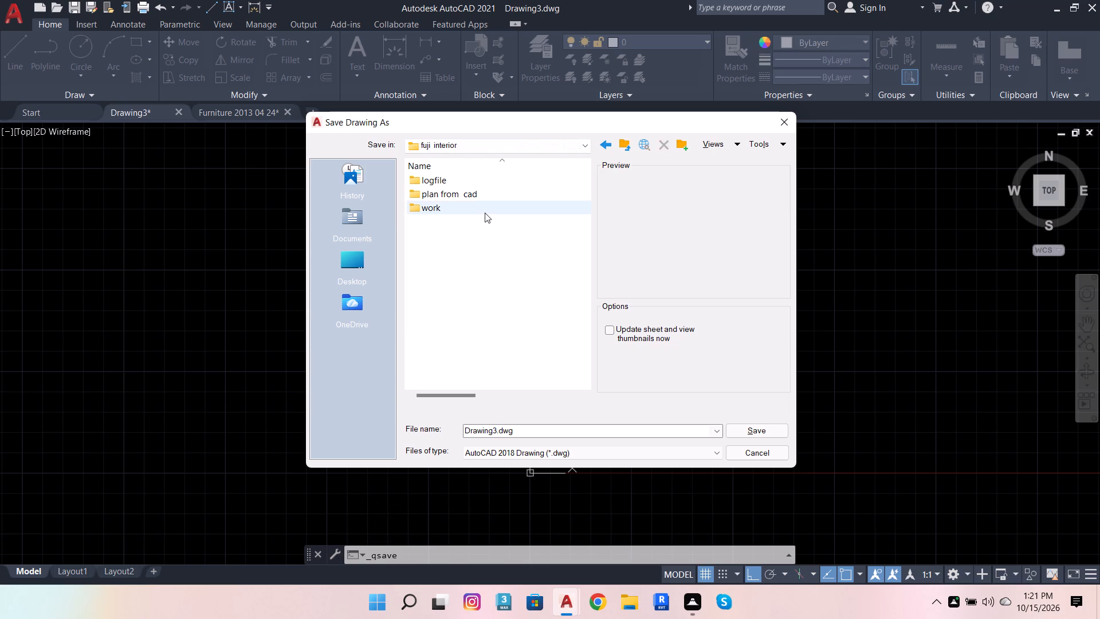
double_click(485, 213)
Name the file "Drawing3.dwgDAY 7.00" and save it as an AutoCAD 2018 drawing.
double_click(535, 430)
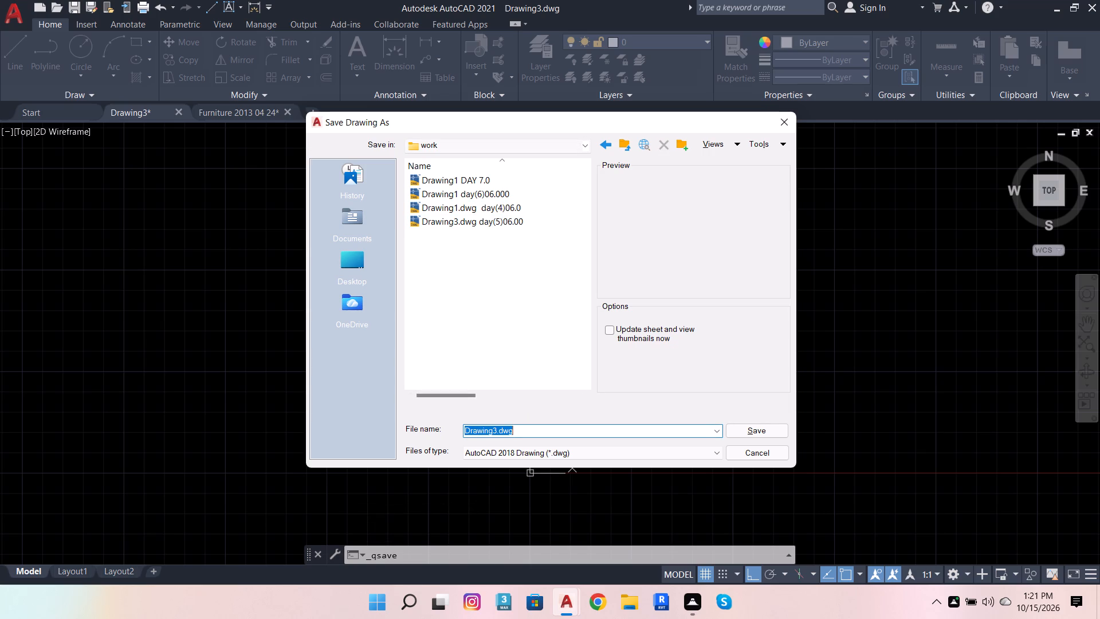
key(space)
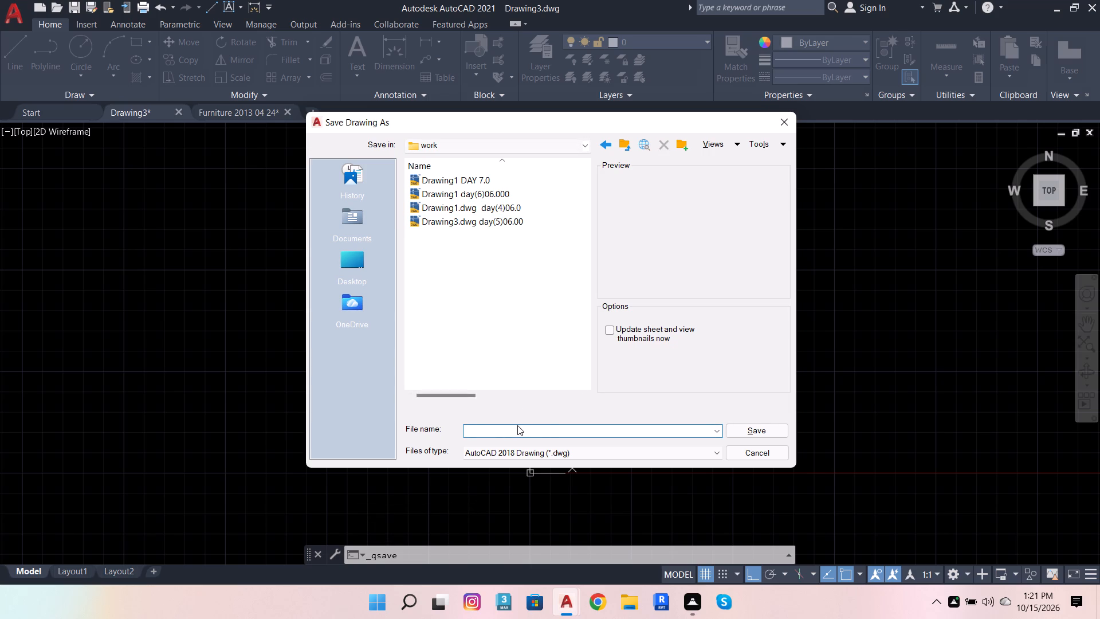
key(ctrl+z)
click(522, 429)
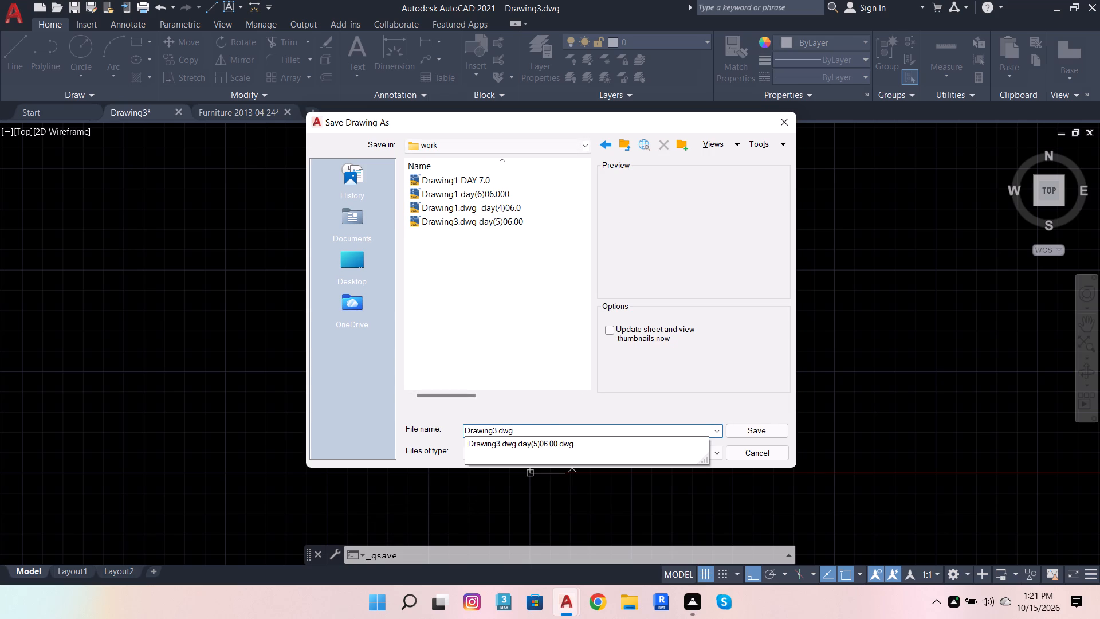
key(d)
key(a)
key(y)
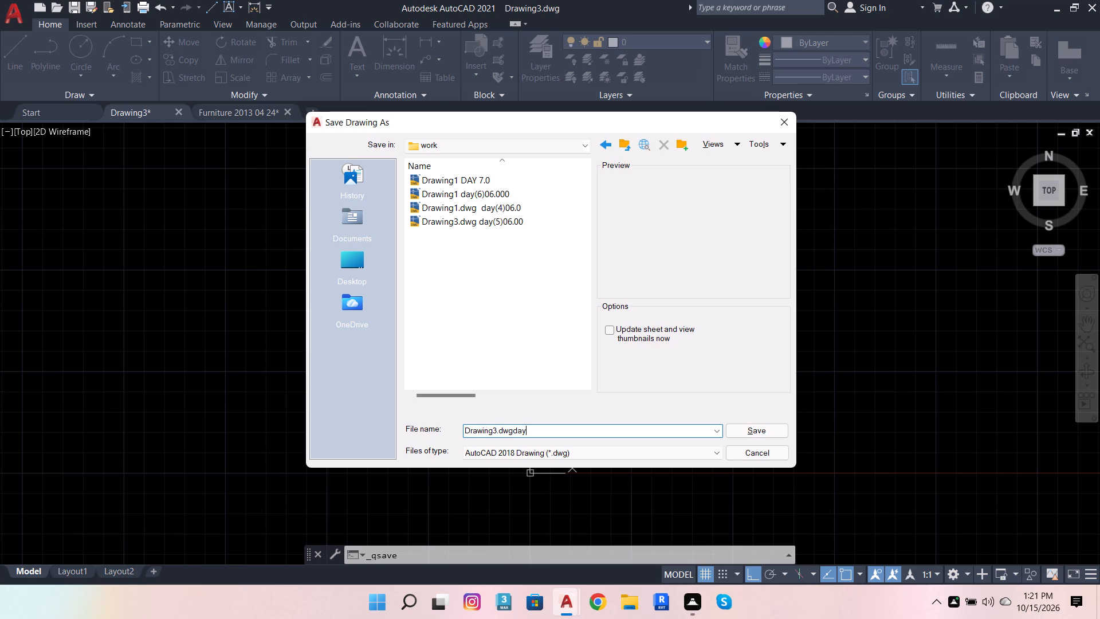
key(BackSpace)
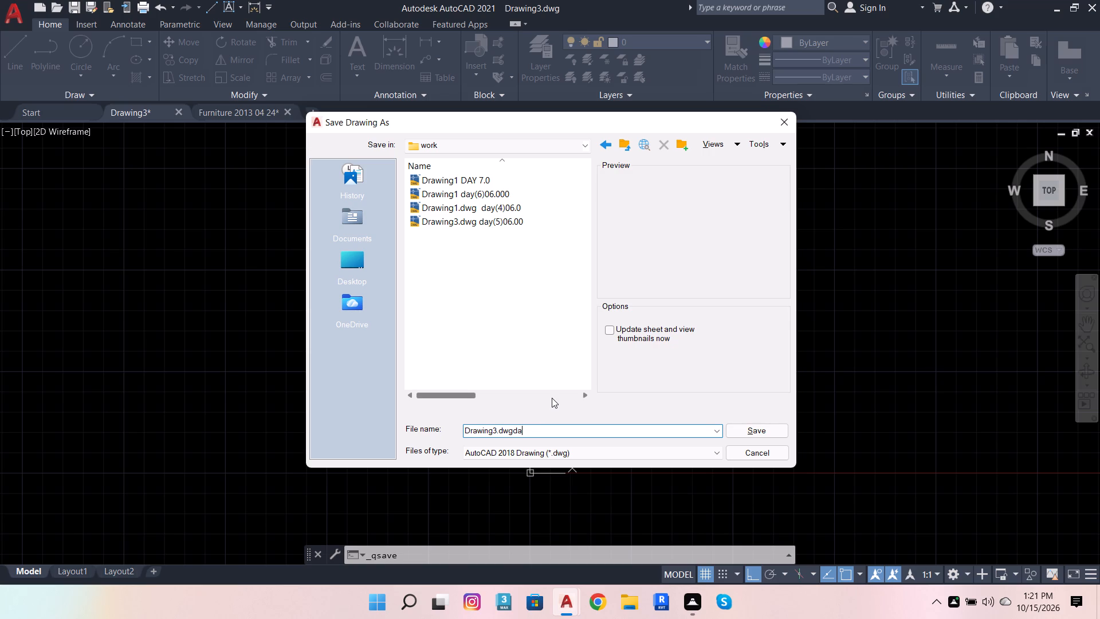
key(BackSpace)
key(BackSpace)
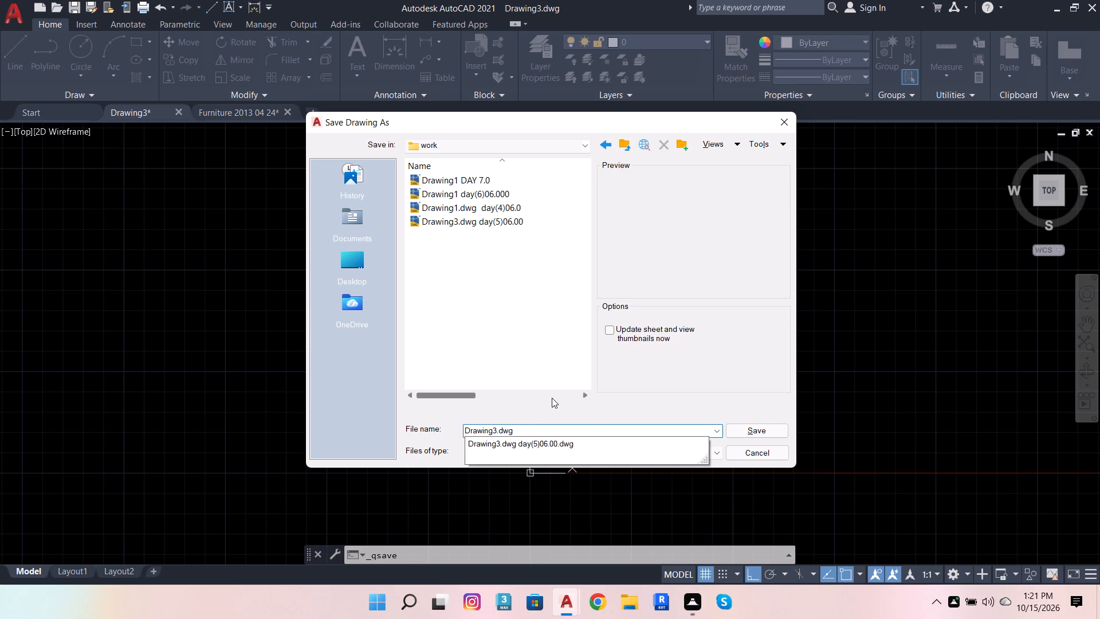
text(DAY)
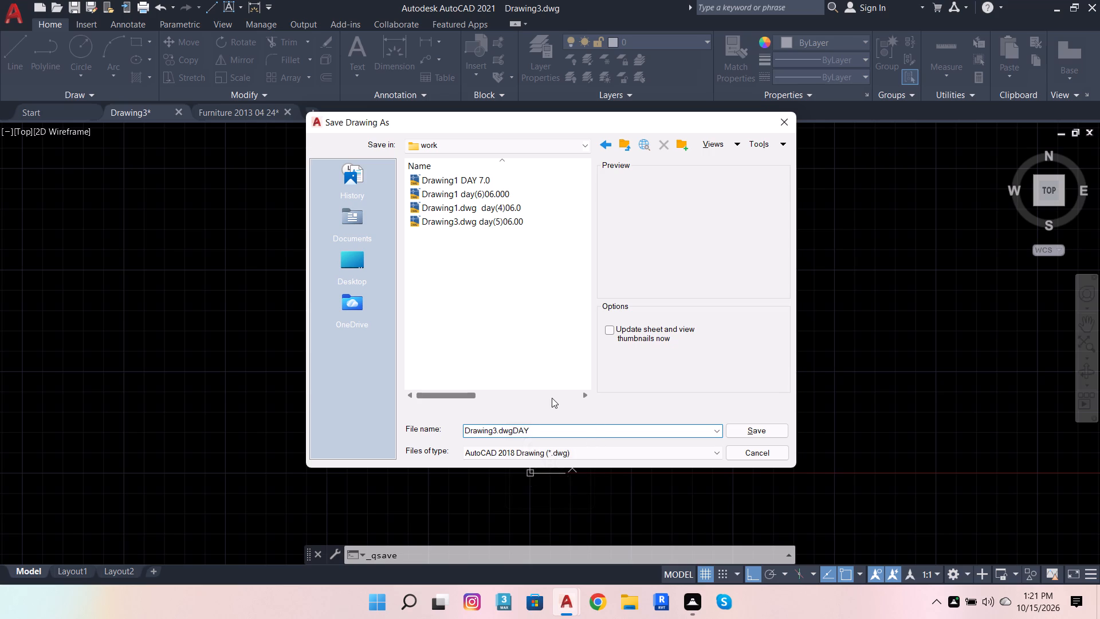
key(space)
text(7)
text(.00)
key(Return)
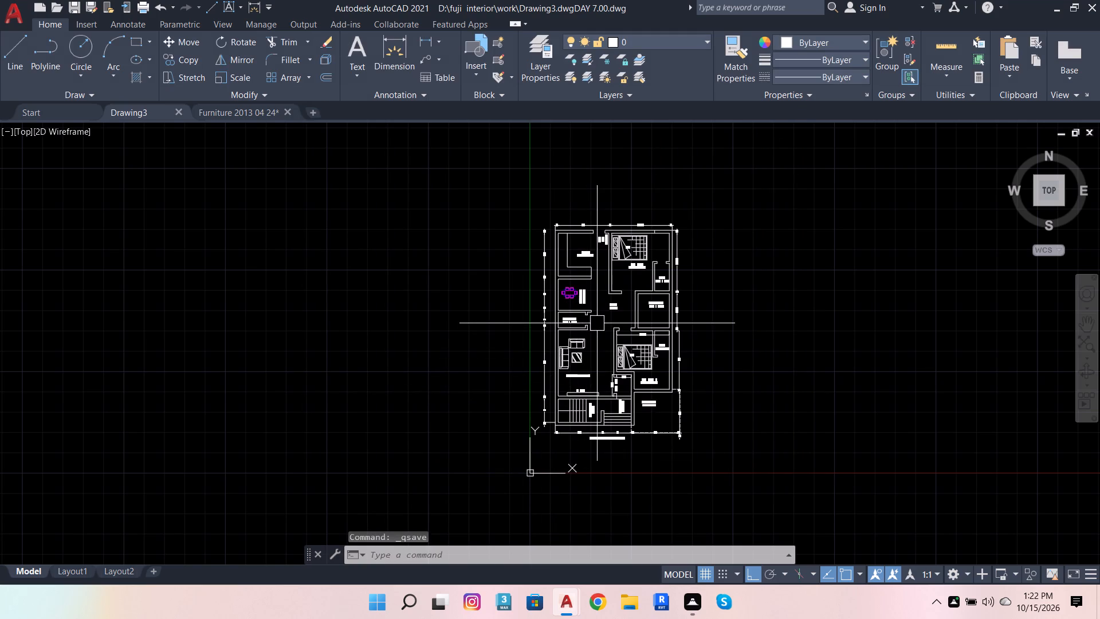
Save the floor plan drawing again under its current name.
key(ctrl+s)
key(ctrl+s)
key(ctrl+s)
key(ctrl+s)
key(ctrl+s)
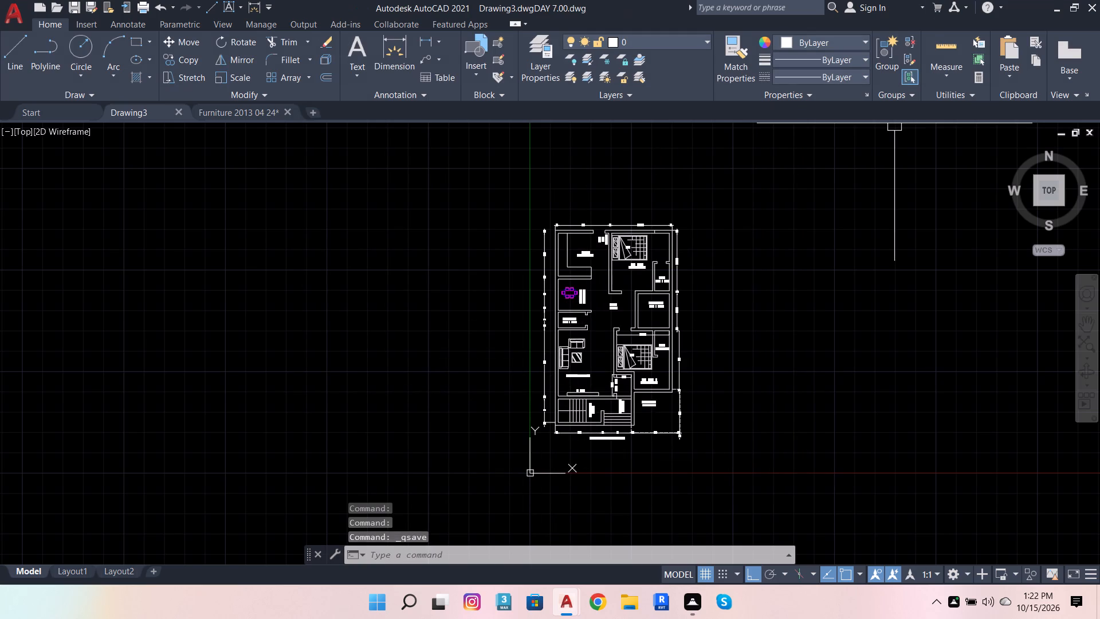
Close AutoCAD and save the changes to the Furniture 2013 04 24 drawing.
click(1099, 0)
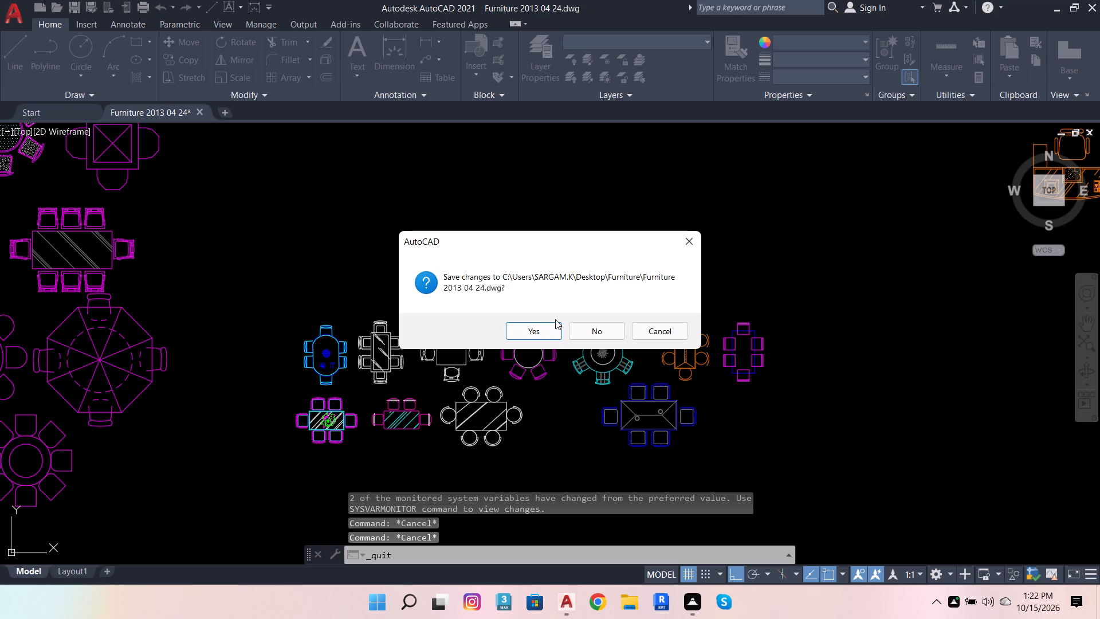
click(546, 330)
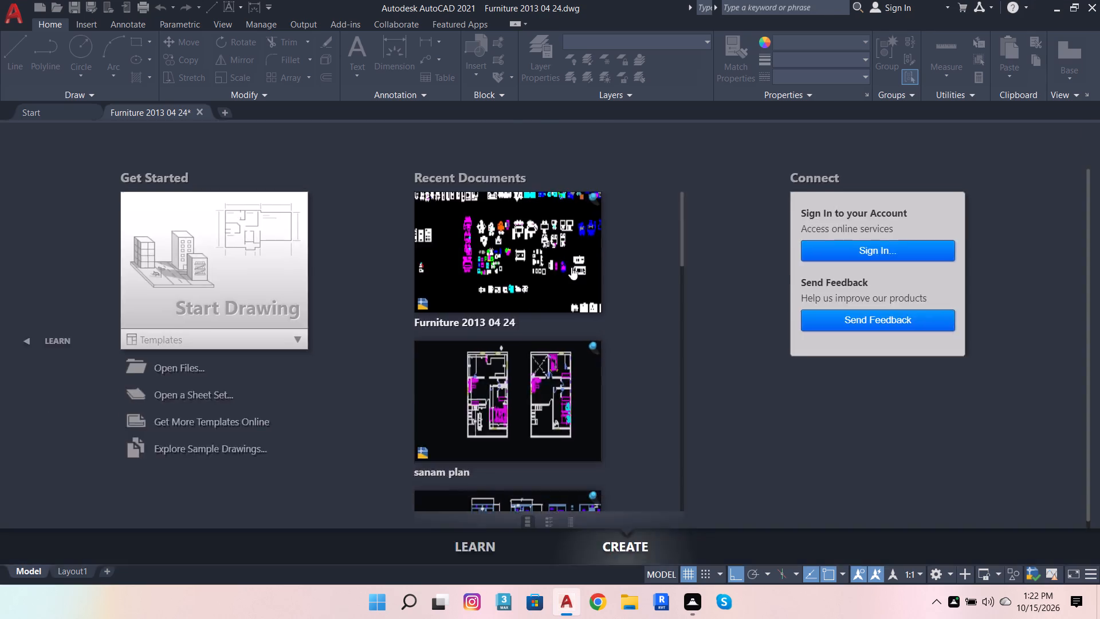
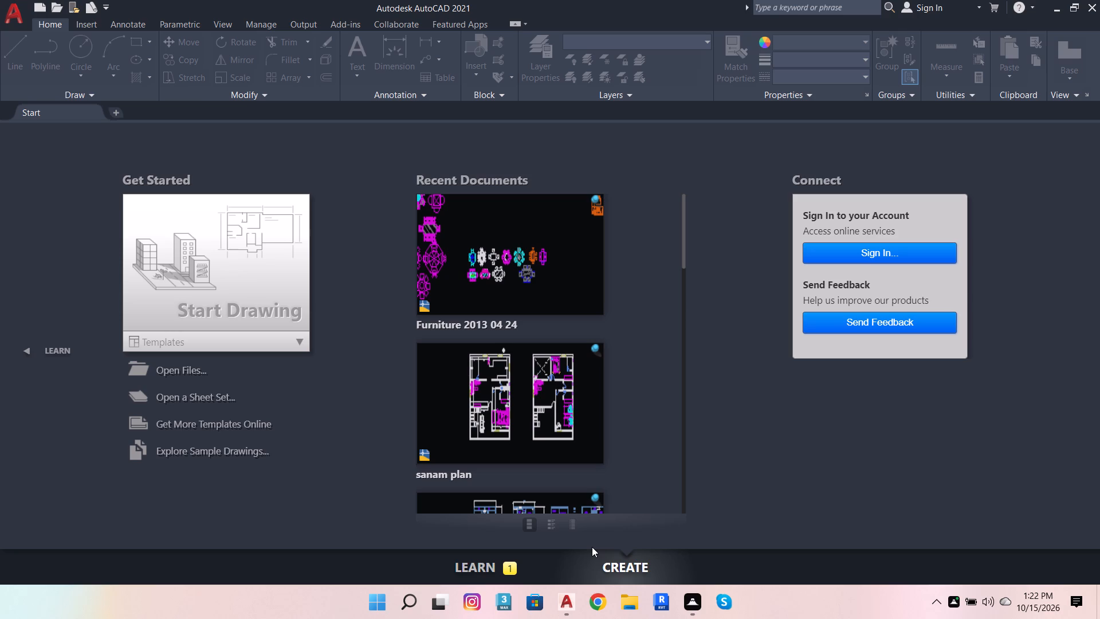
Start a new blank drawing.
click(210, 275)
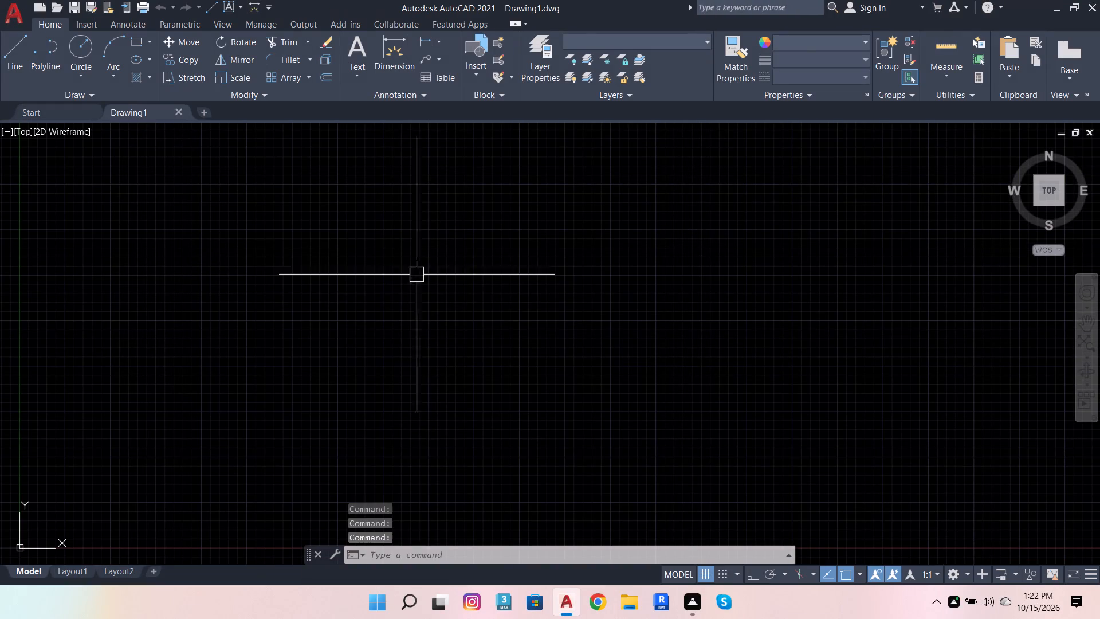
Open the program options and apply the existing Open and Save settings.
text(OP)
click(439, 271)
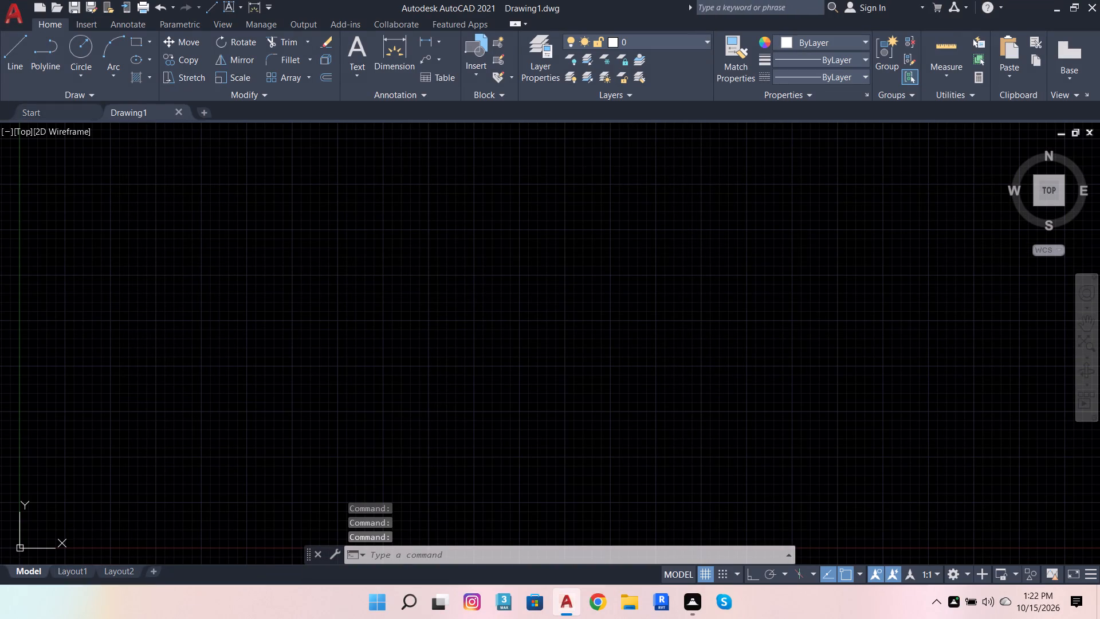
click(726, 483)
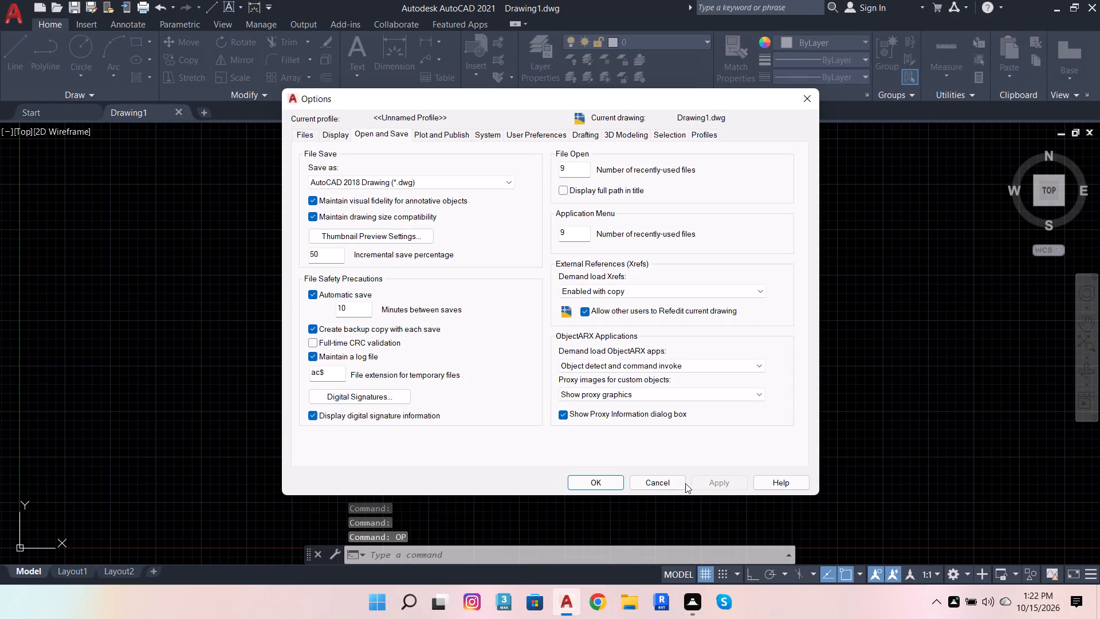
click(603, 483)
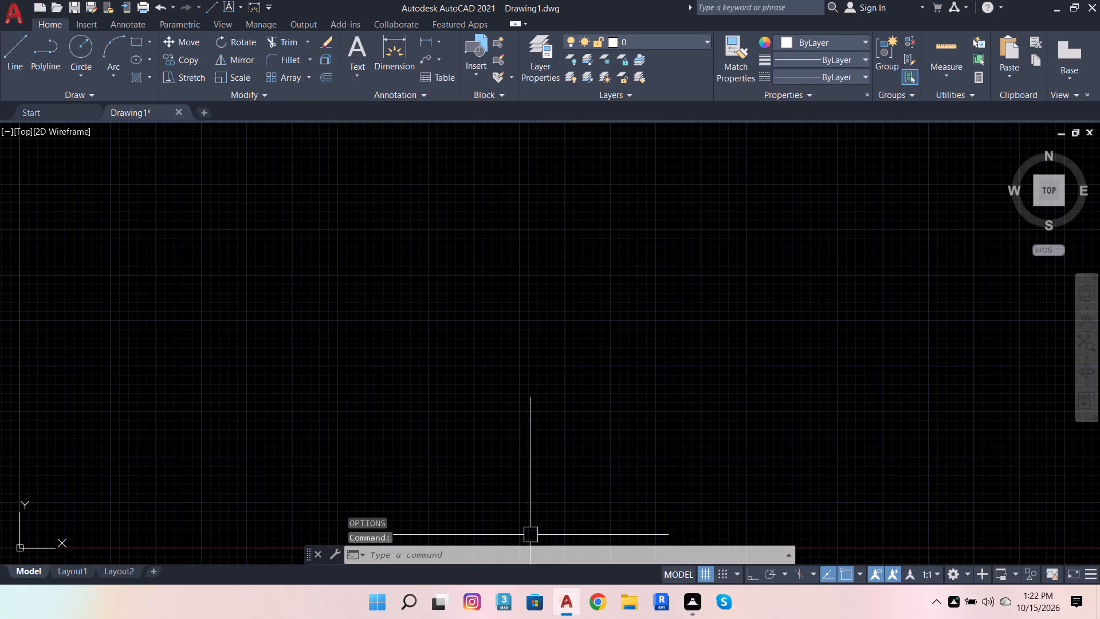
Configure the drawing units to Architectural length with a precision of 0'-0".
click(513, 550)
key(u)
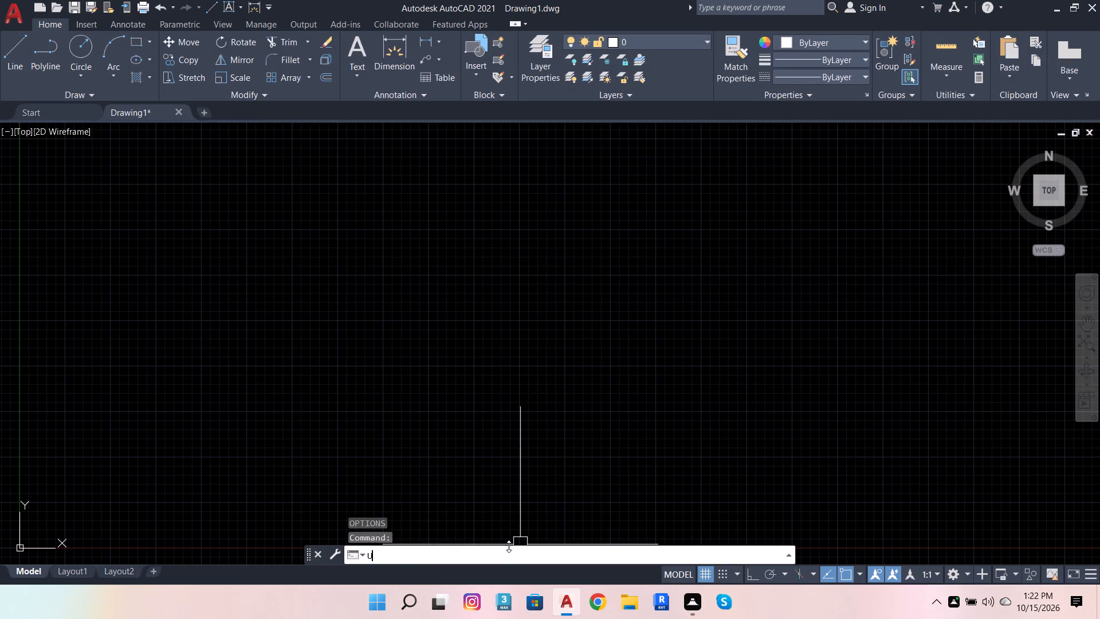
key(n)
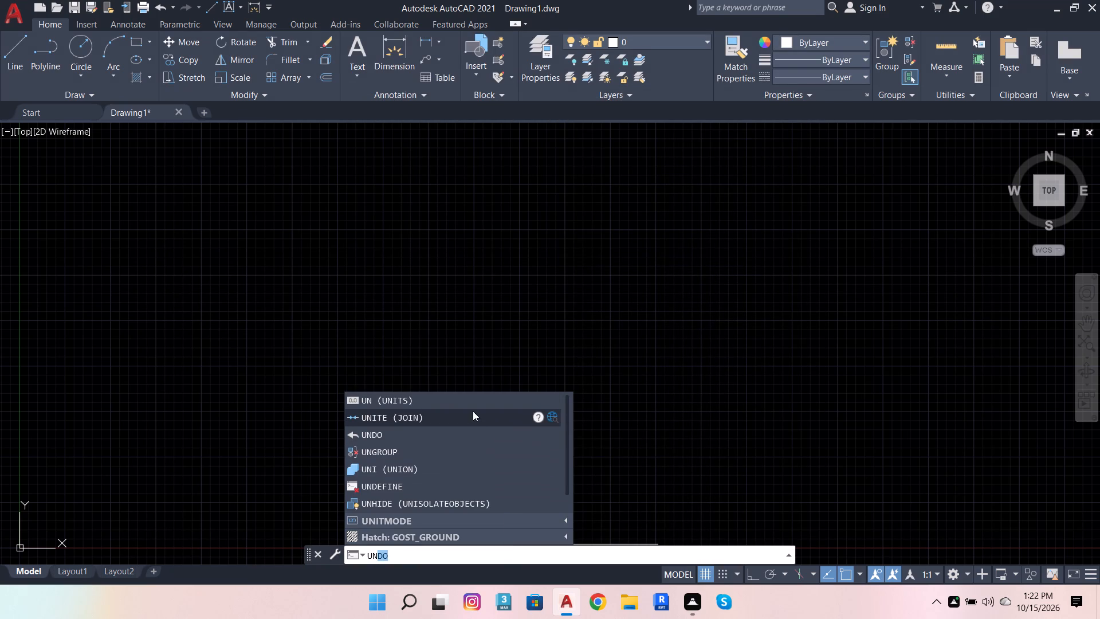
click(467, 398)
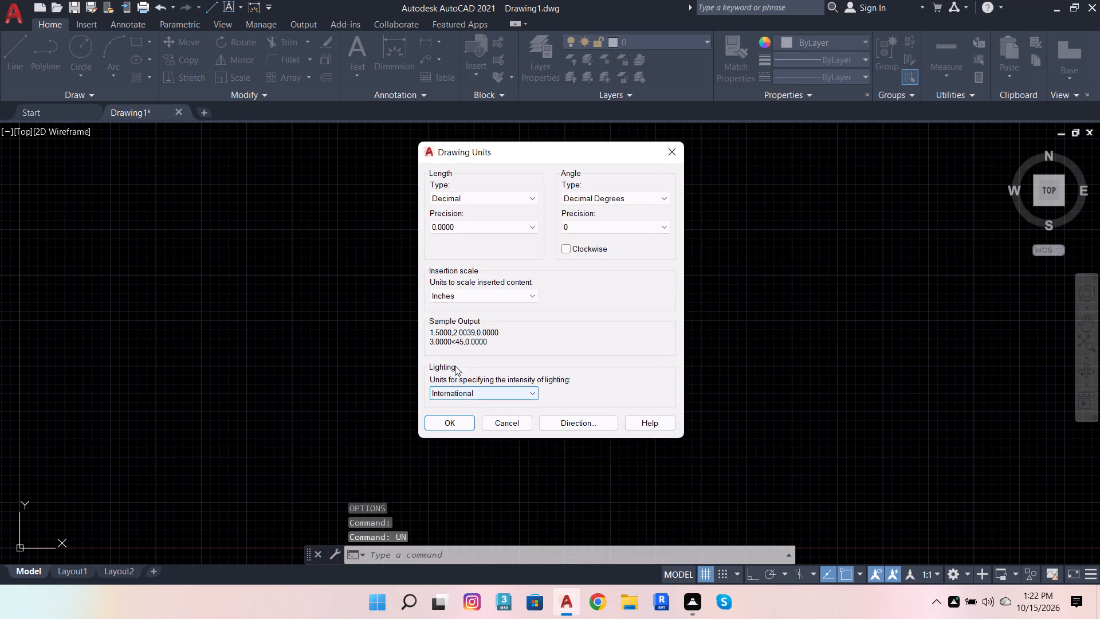
click(526, 192)
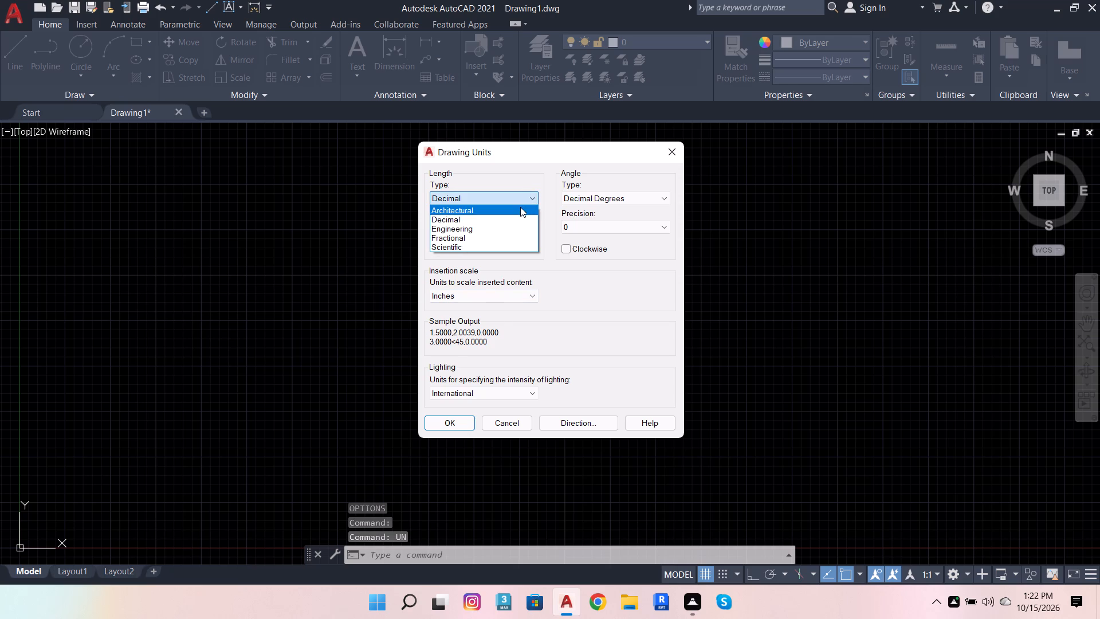
click(520, 207)
click(517, 228)
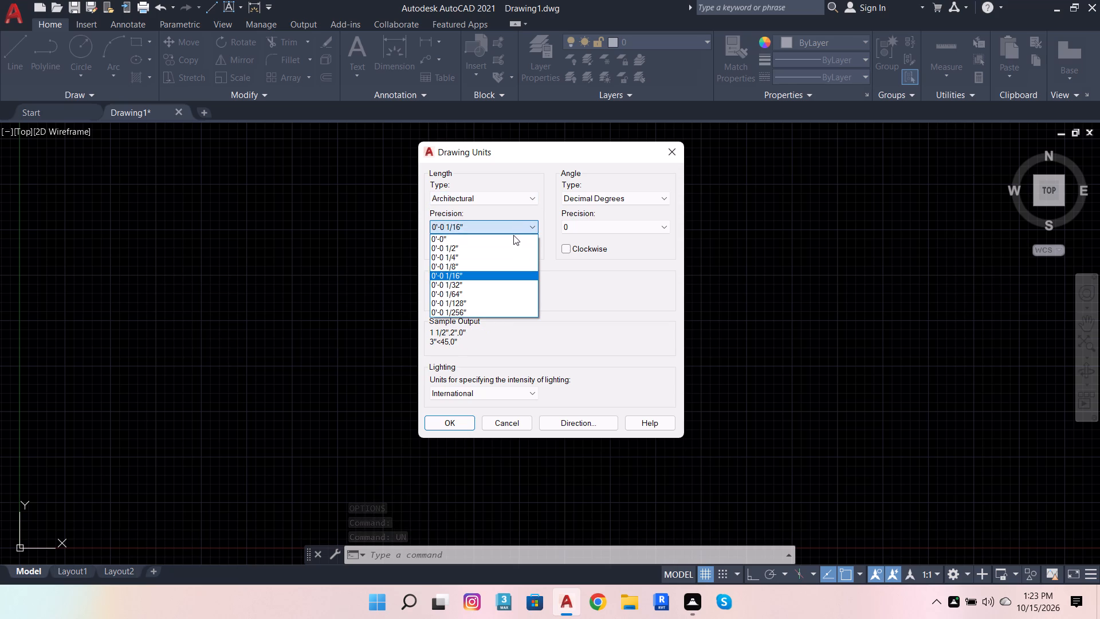
click(509, 240)
click(466, 420)
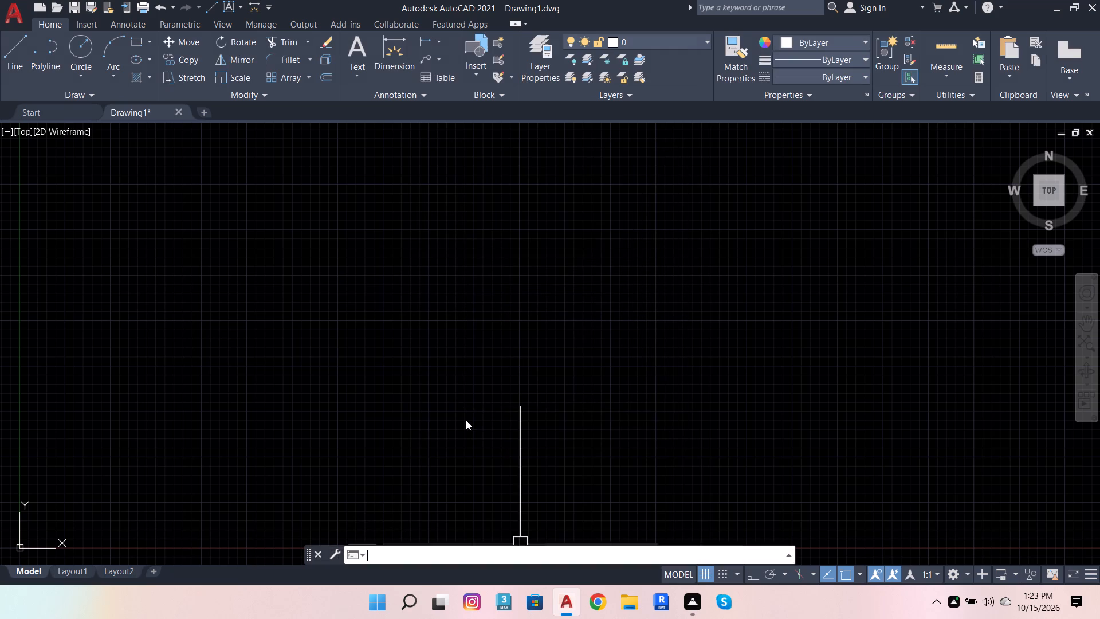
Set the model space limits from the default origin to 50',90' and zoom to show all.
text(LIMI)
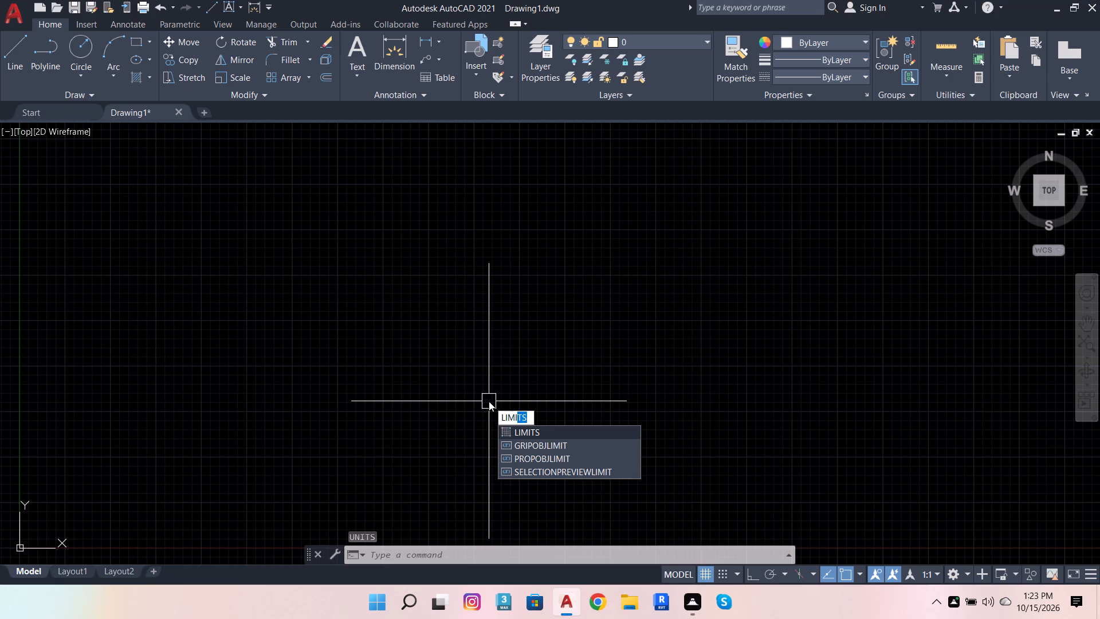
text(TS)
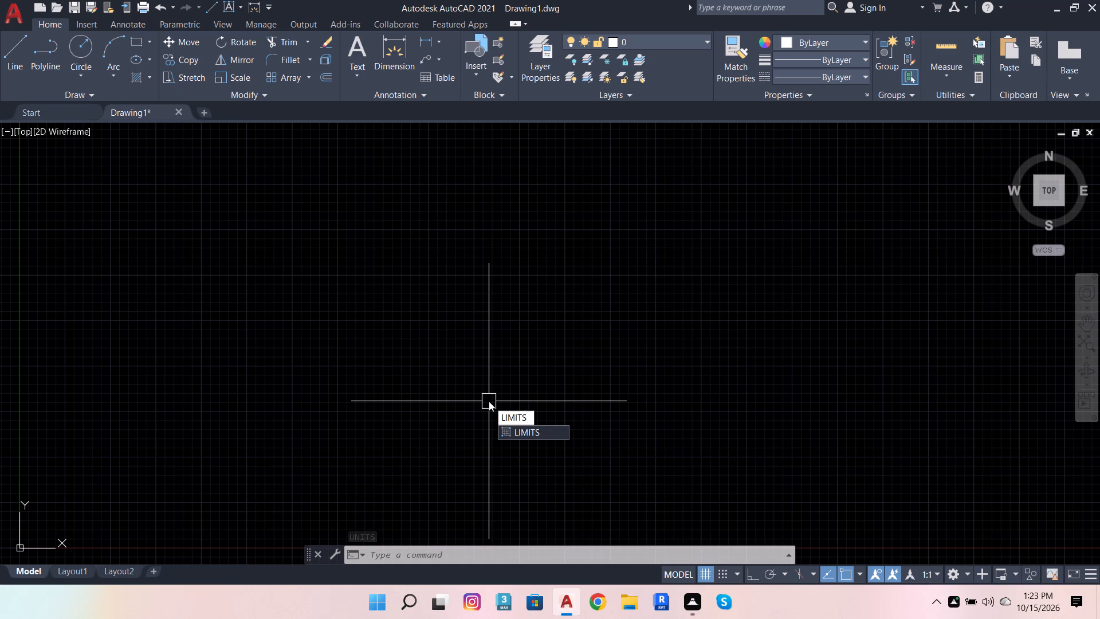
key(Return)
key(Return)
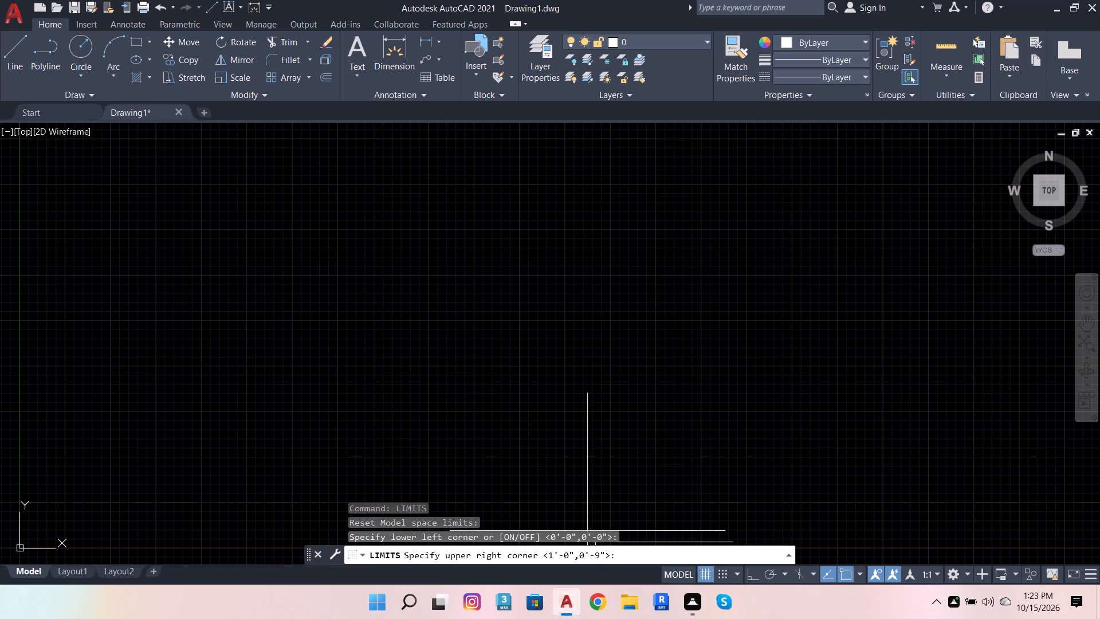
click(620, 559)
text(50',90')
key(Return)
key(z)
key(Return)
key(a)
key(Return)
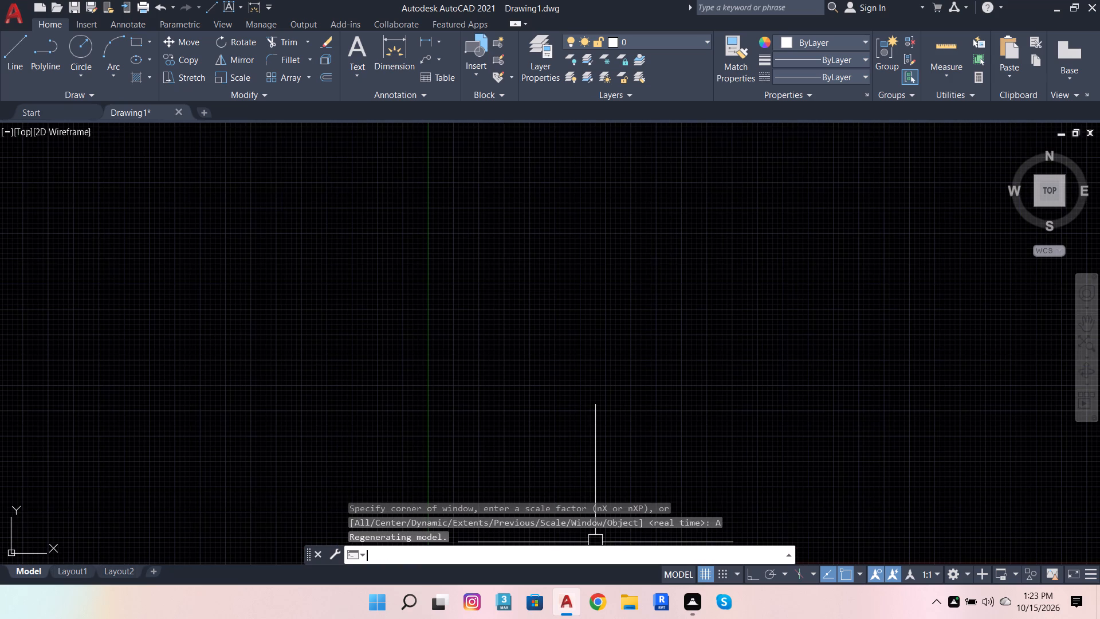
Draw a 30' horizontal line near the Y axis with Ortho turned on.
scroll(223, 324, down, 1)
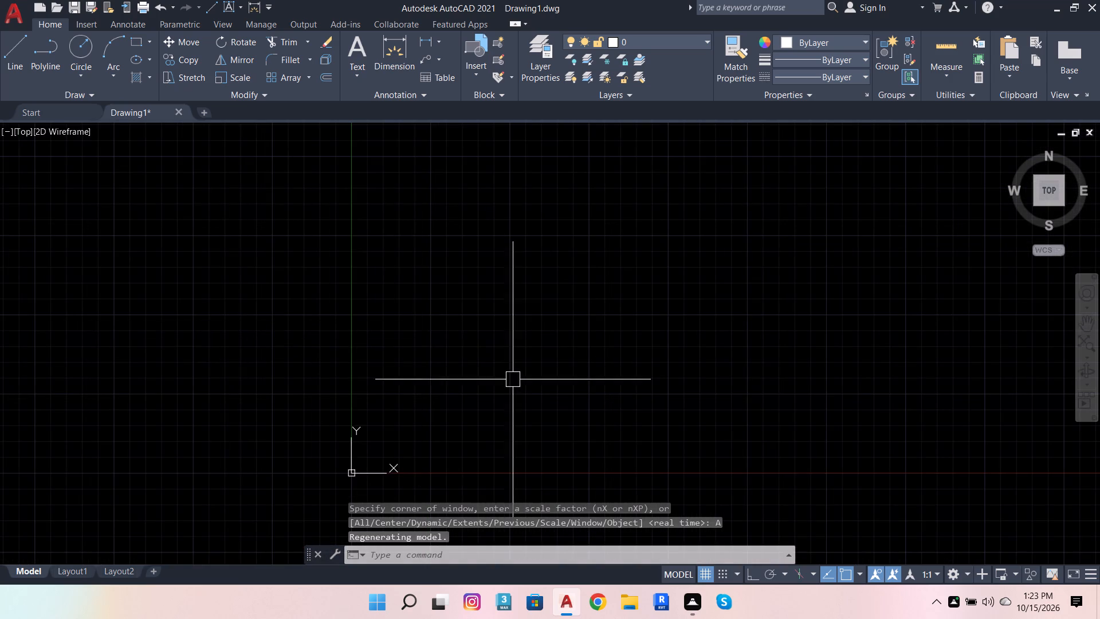
scroll(516, 380, up, 2)
click(10, 48)
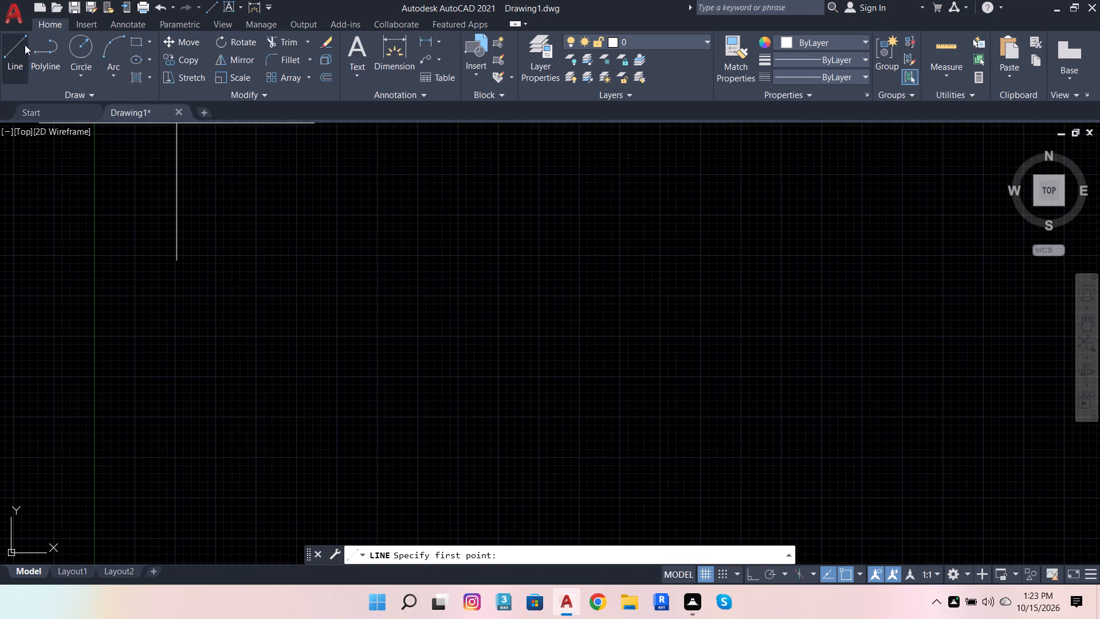
click(133, 253)
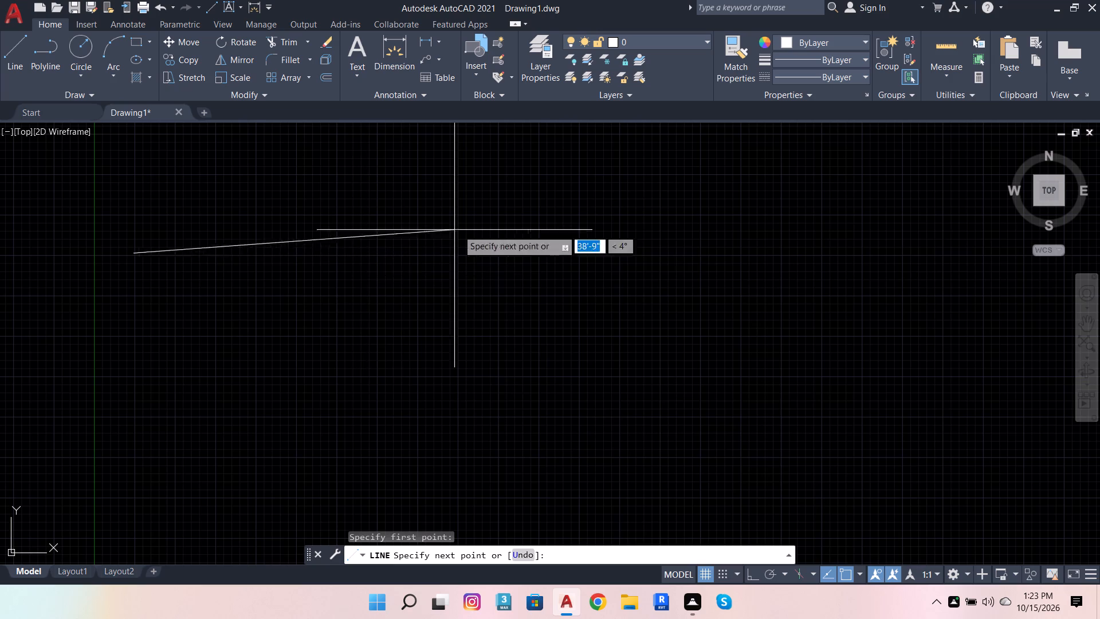
click(754, 571)
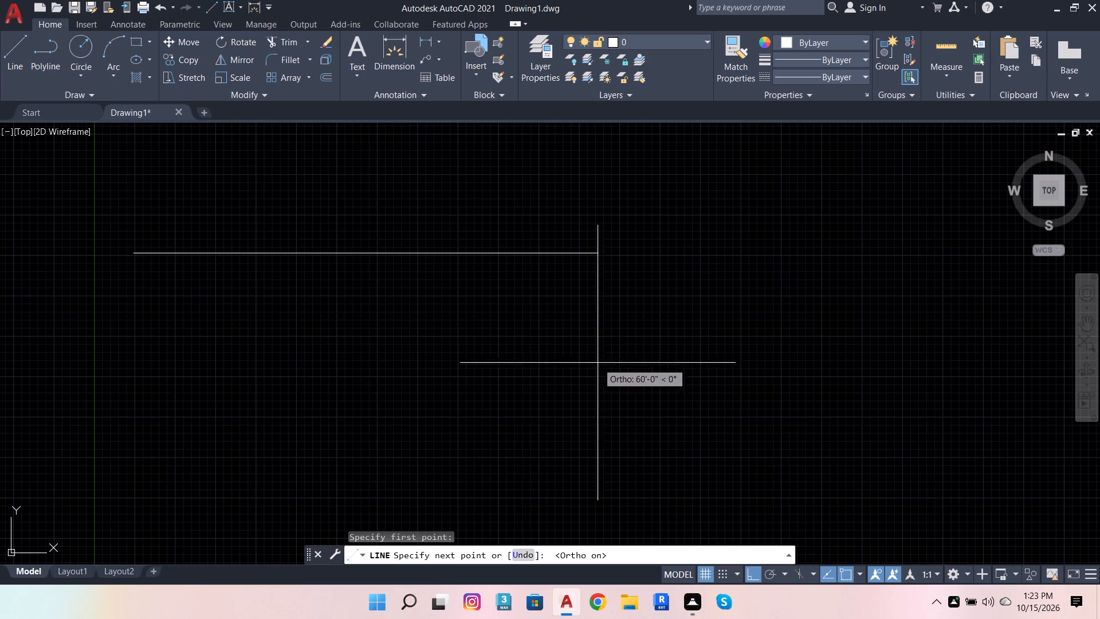
text(30')
key(Return)
key(space)
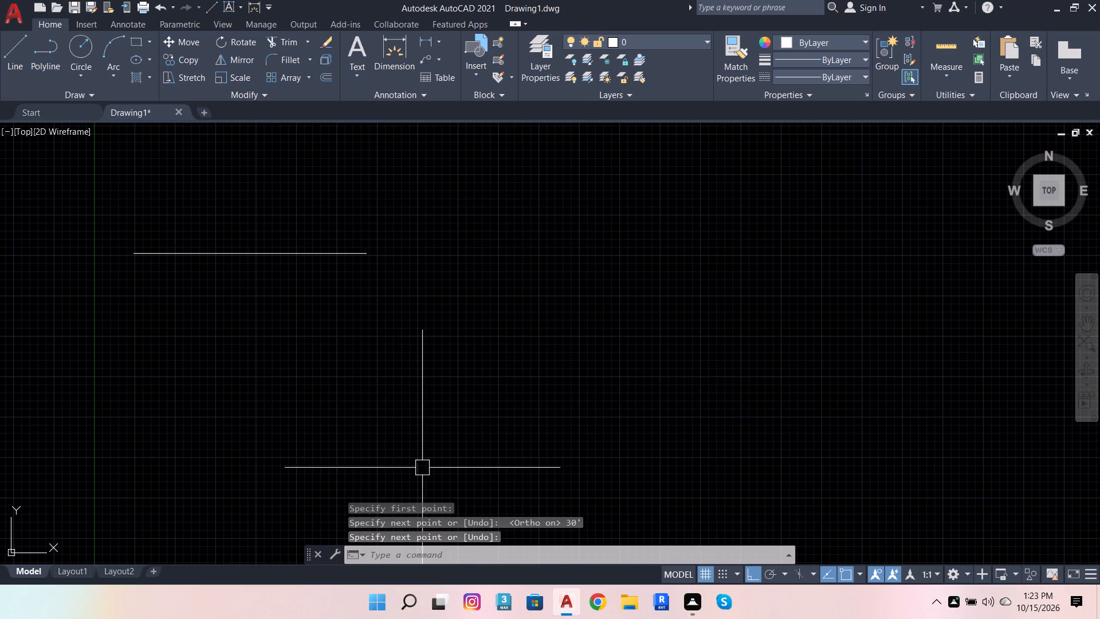
Switch to File Explorer, copy the recent plan image day7(3).000 and close the window.
click(636, 591)
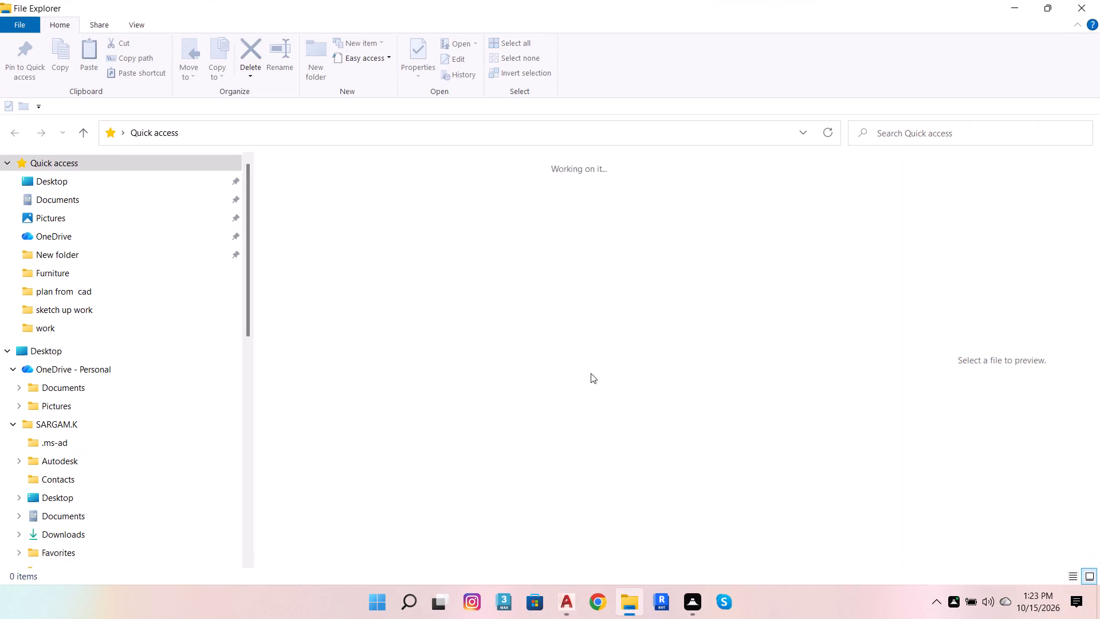
right_click(693, 416)
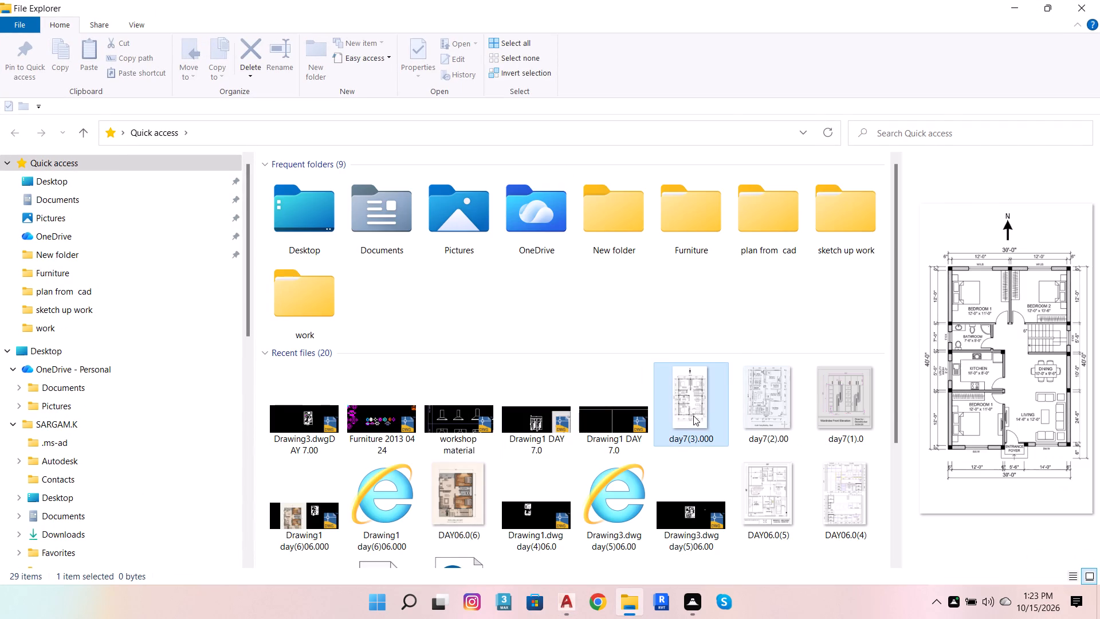
click(726, 336)
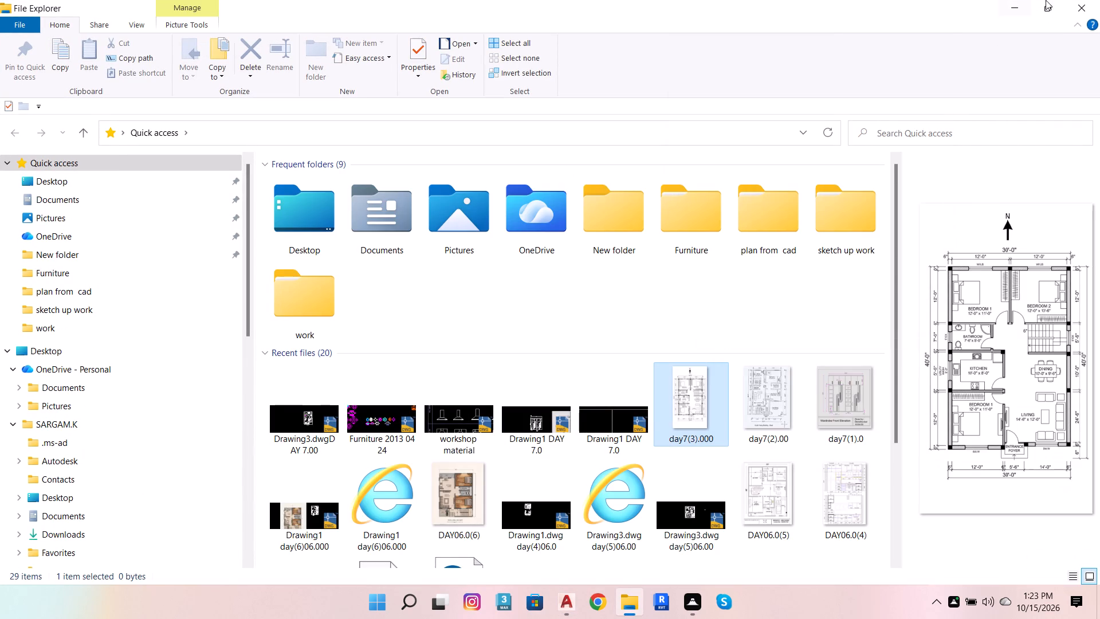
click(1083, 0)
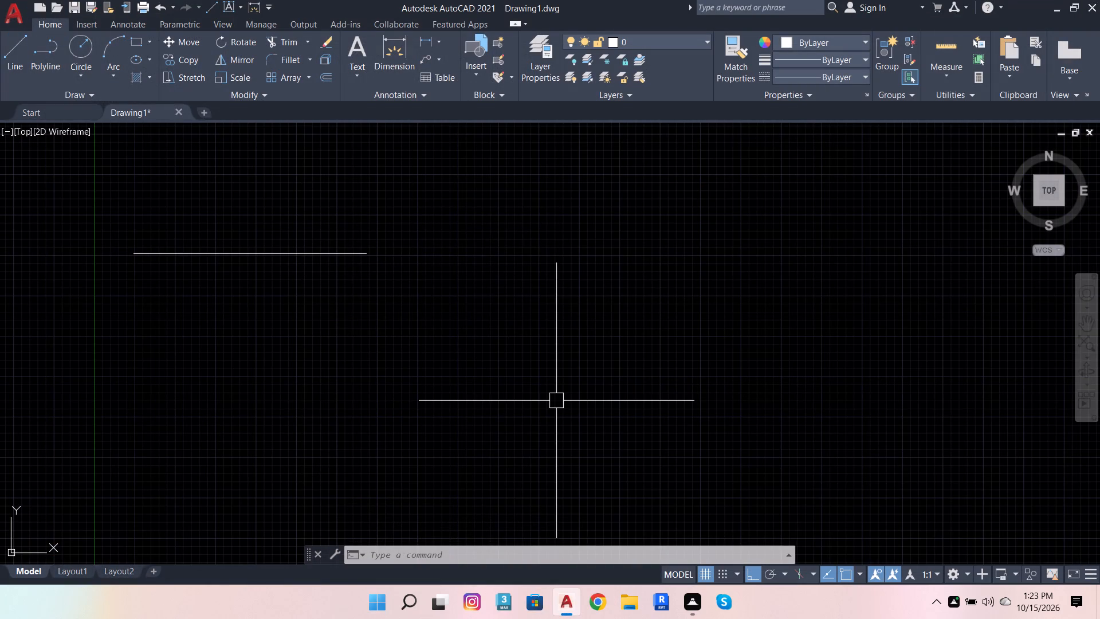
Paste the copied plan image into the drawing beside the 30' line, picking its scale and unrotated orientation freehand.
ctrl+scroll(588, 367, down, 3)
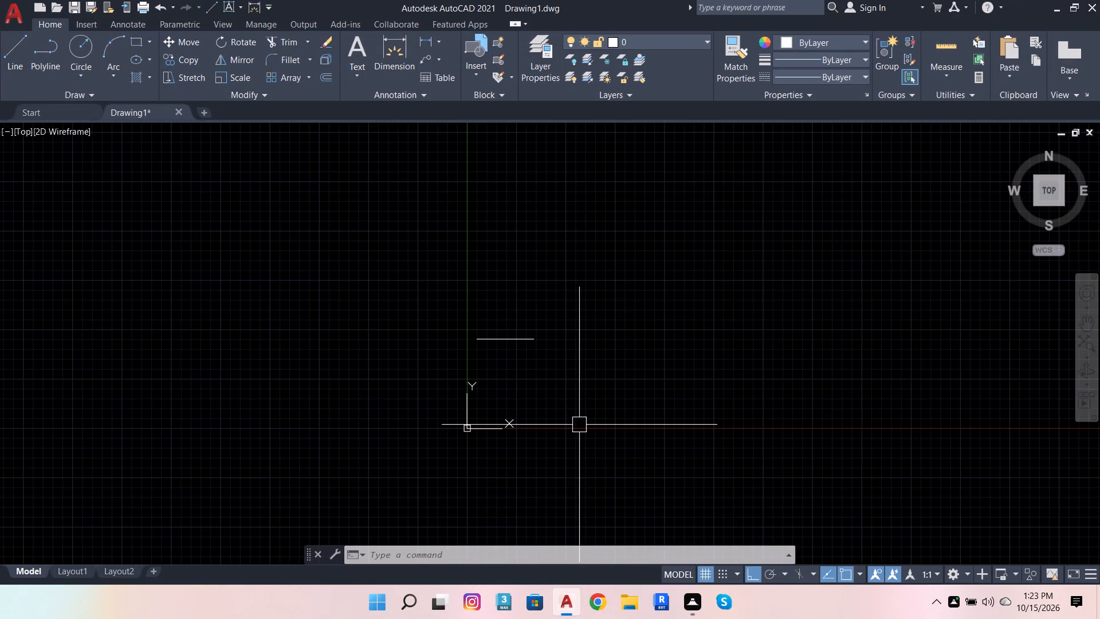
key(ctrl+v)
click(579, 426)
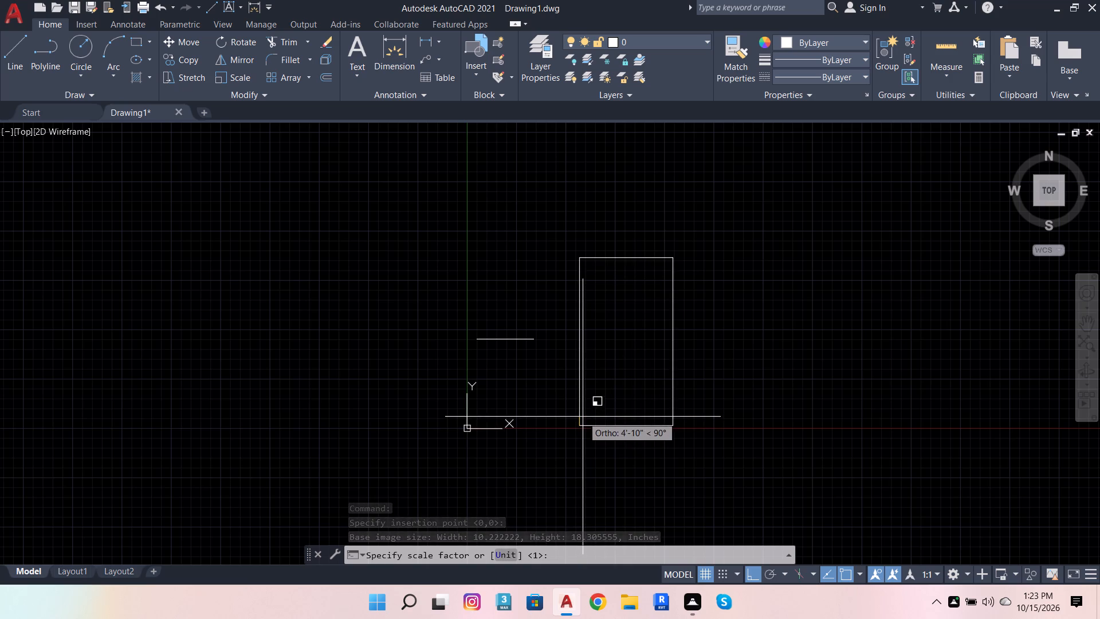
click(583, 417)
click(627, 436)
Set the Standard dimension style's primary units to Architectural with a precision of 0'-0".
scroll(610, 372, up, 1)
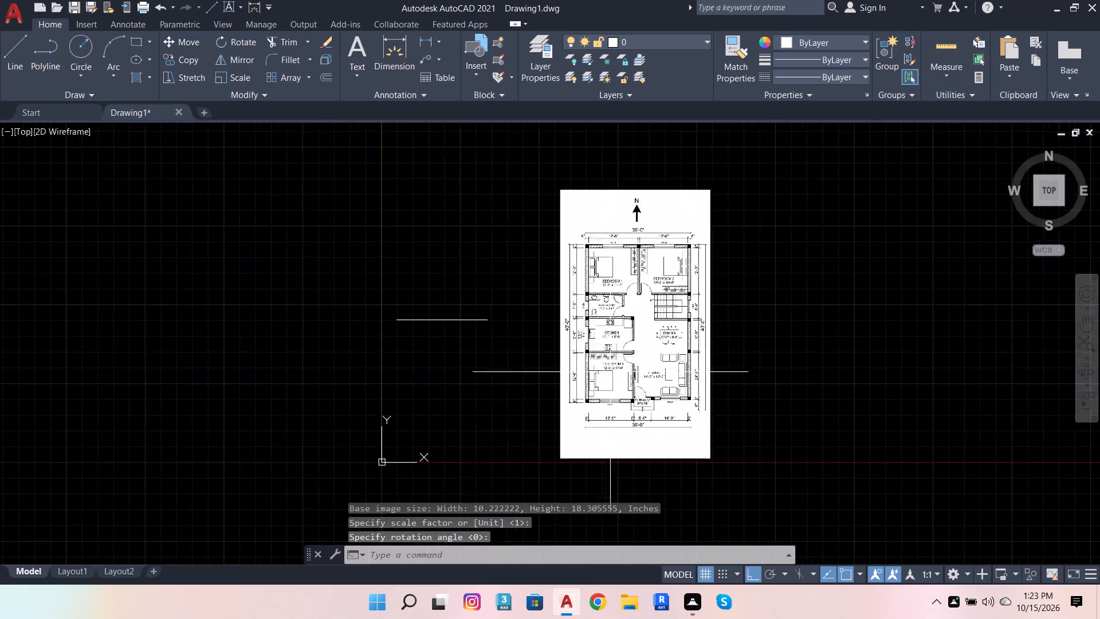
scroll(610, 372, up, 1)
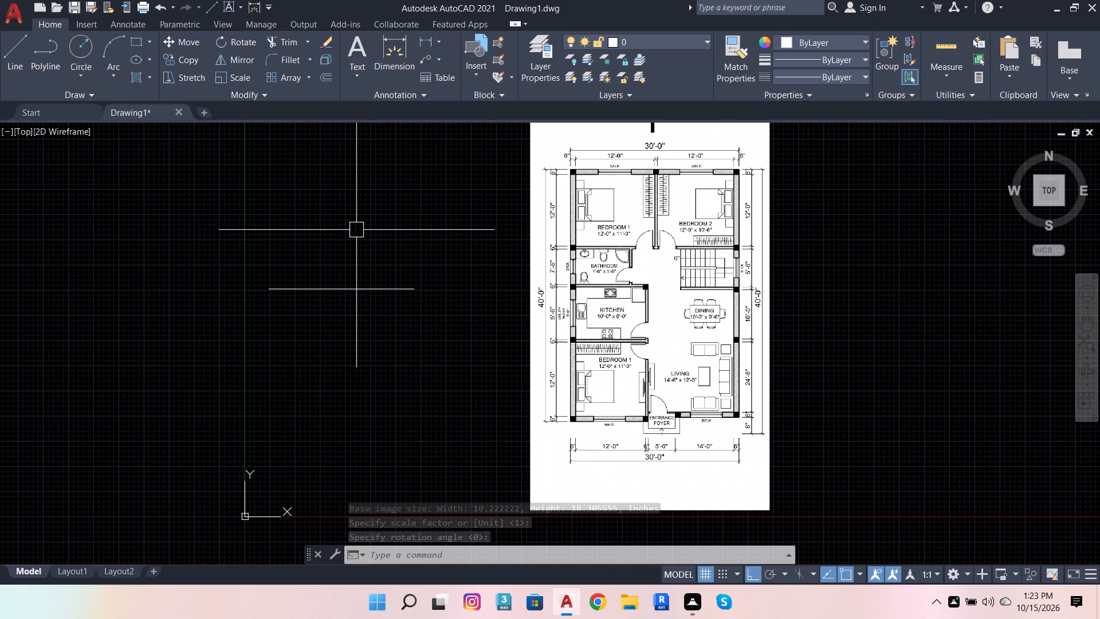
text(DIM)
click(421, 286)
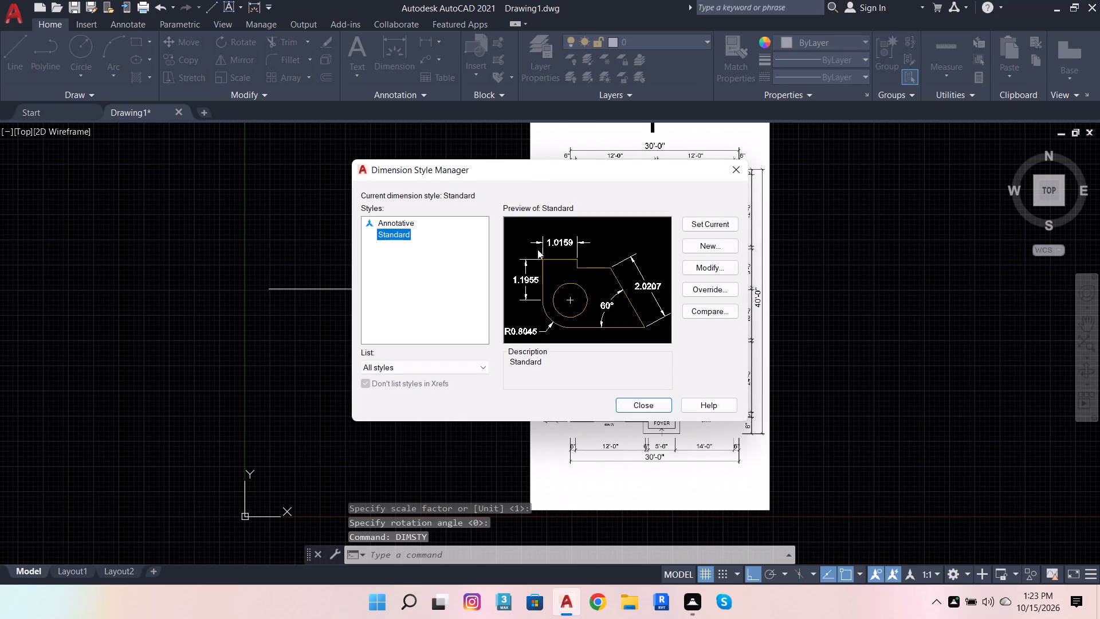
click(716, 264)
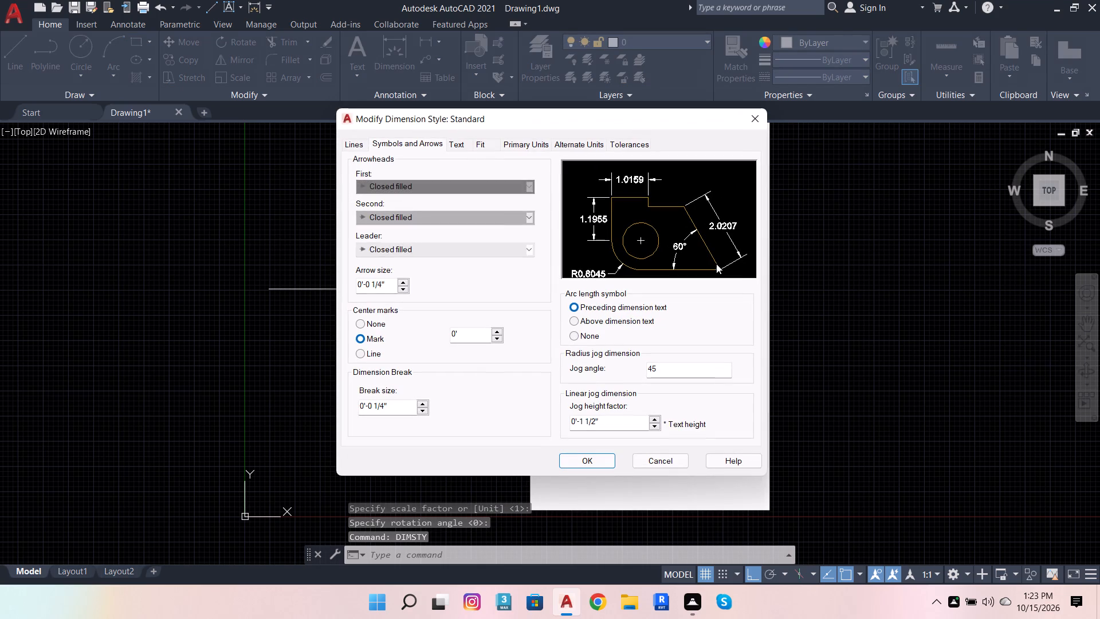
click(535, 144)
click(528, 174)
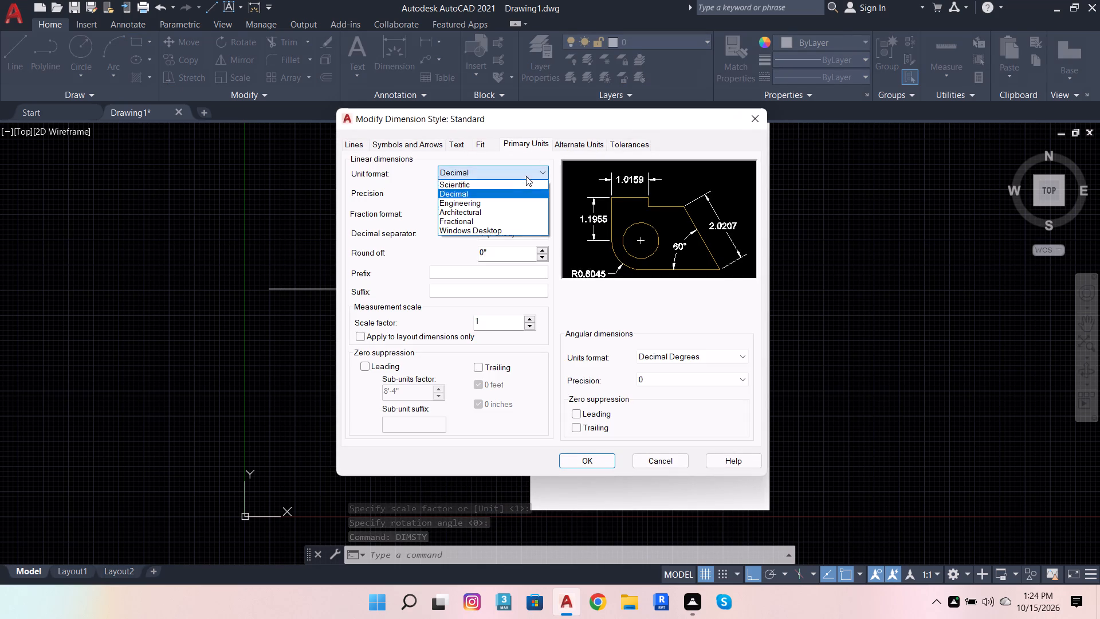
click(500, 209)
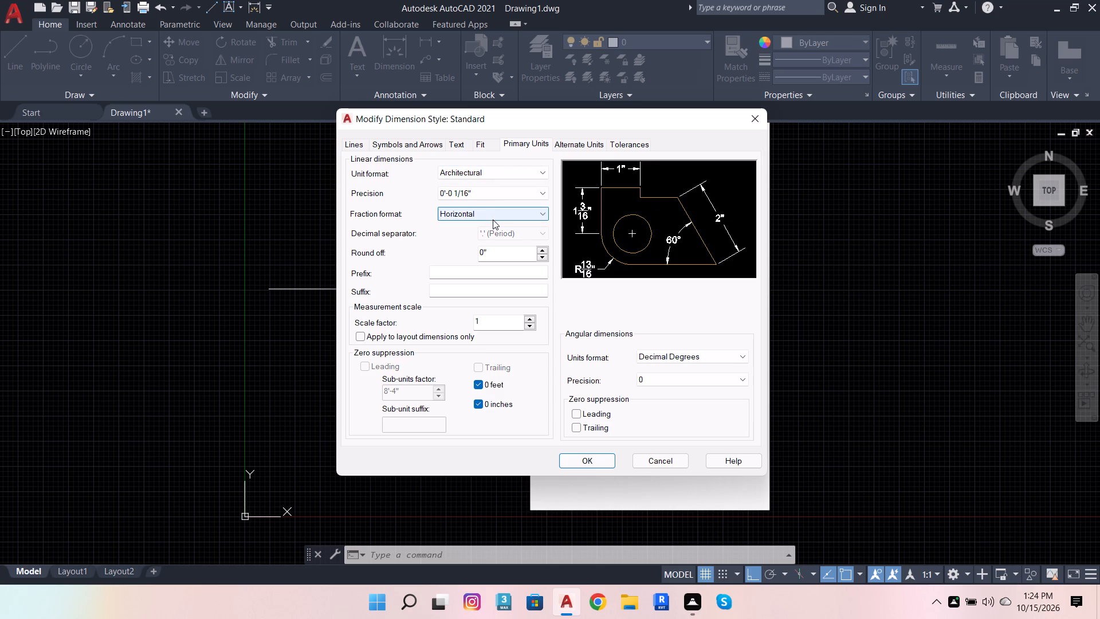
click(493, 191)
click(486, 202)
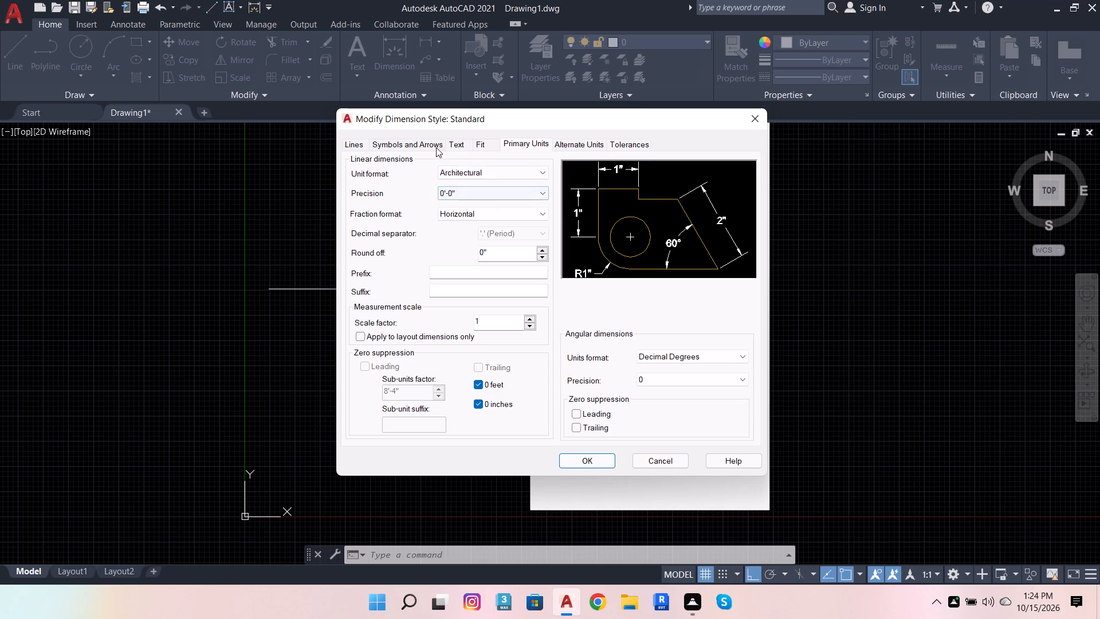
Set the Standard dimension style's text height to 6".
click(459, 147)
drag(529, 248, 476, 255)
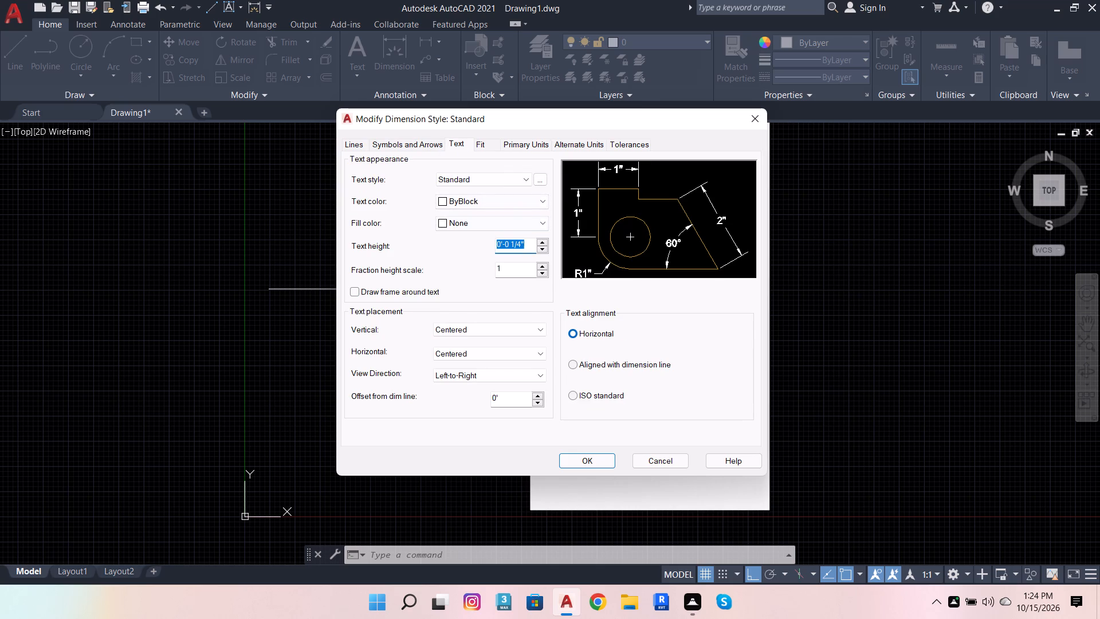
drag(476, 255, 425, 265)
key(6)
key(Return)
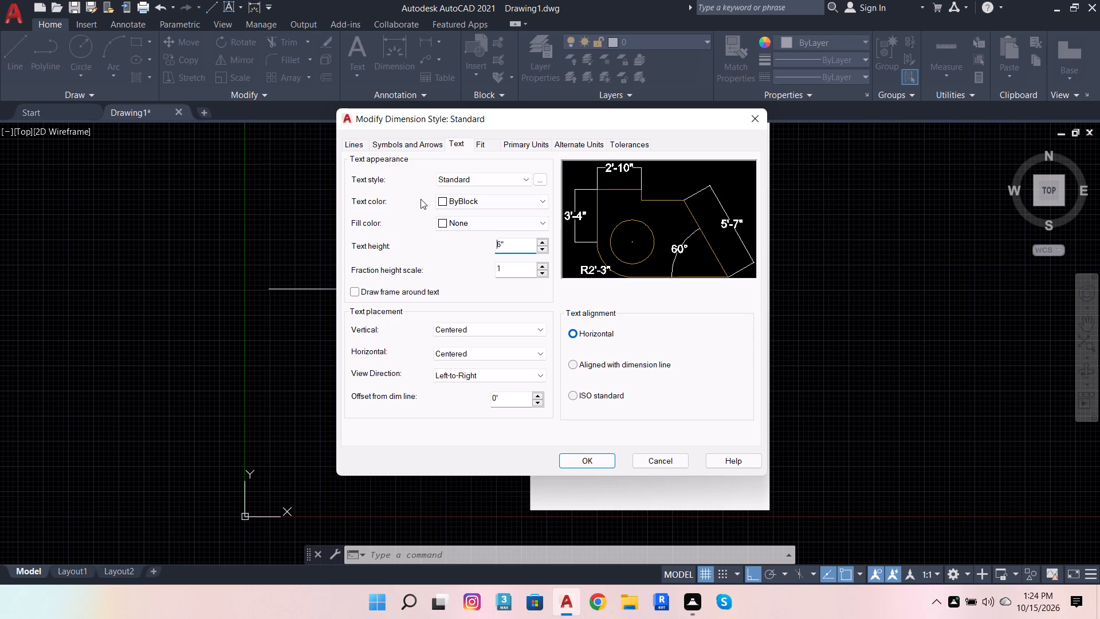
Set the Standard dimension style's arrow size to 2" and make it the current style.
click(410, 147)
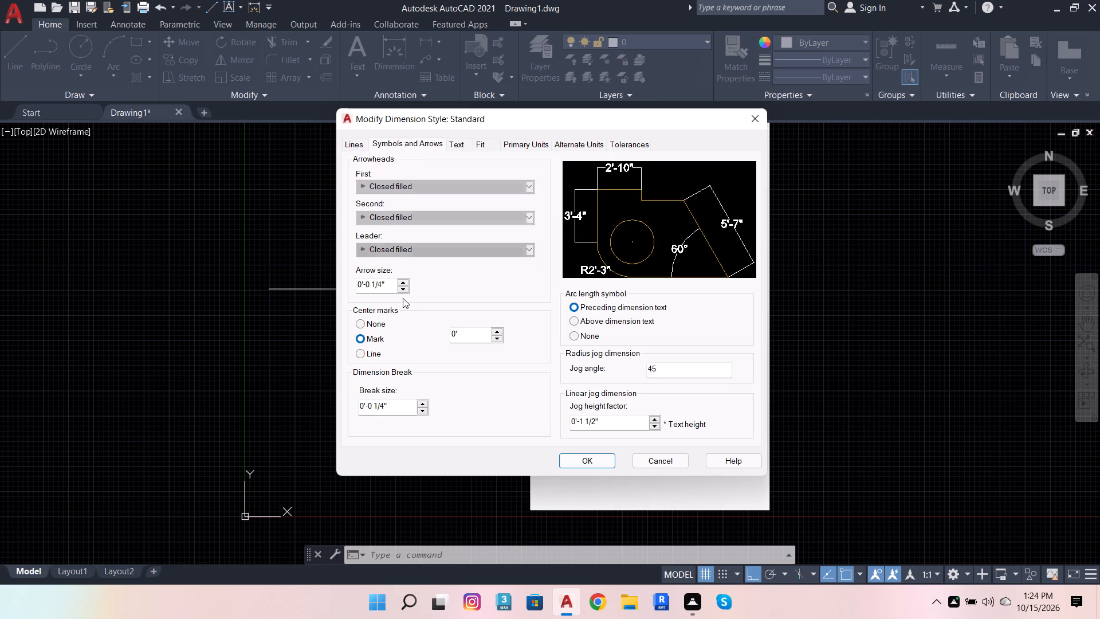
drag(391, 284, 276, 309)
key(2)
key(Return)
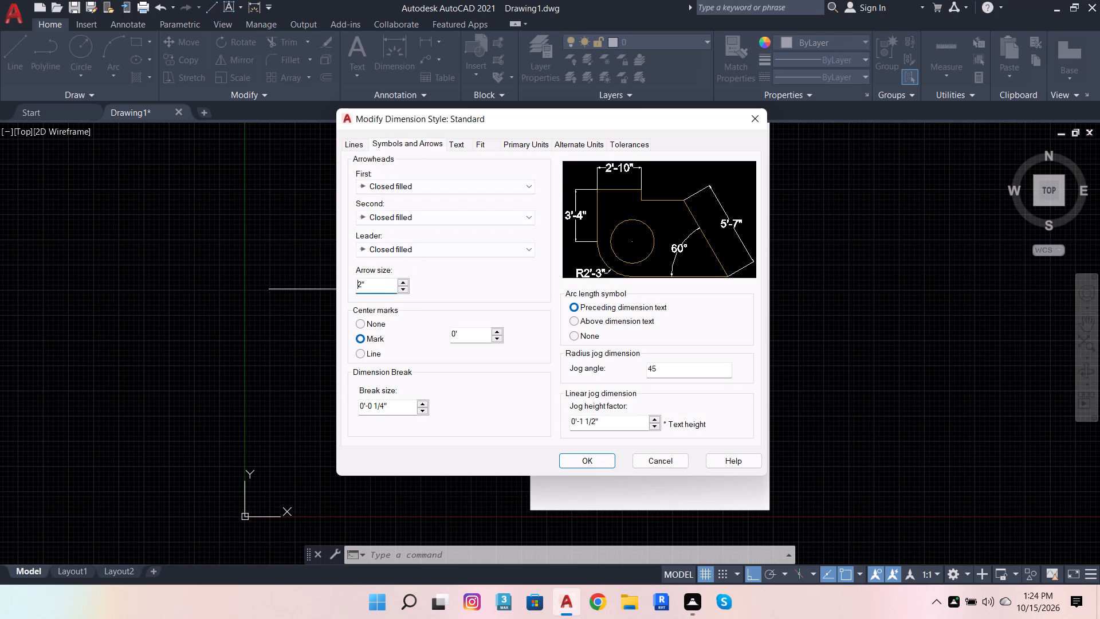
click(587, 465)
click(730, 225)
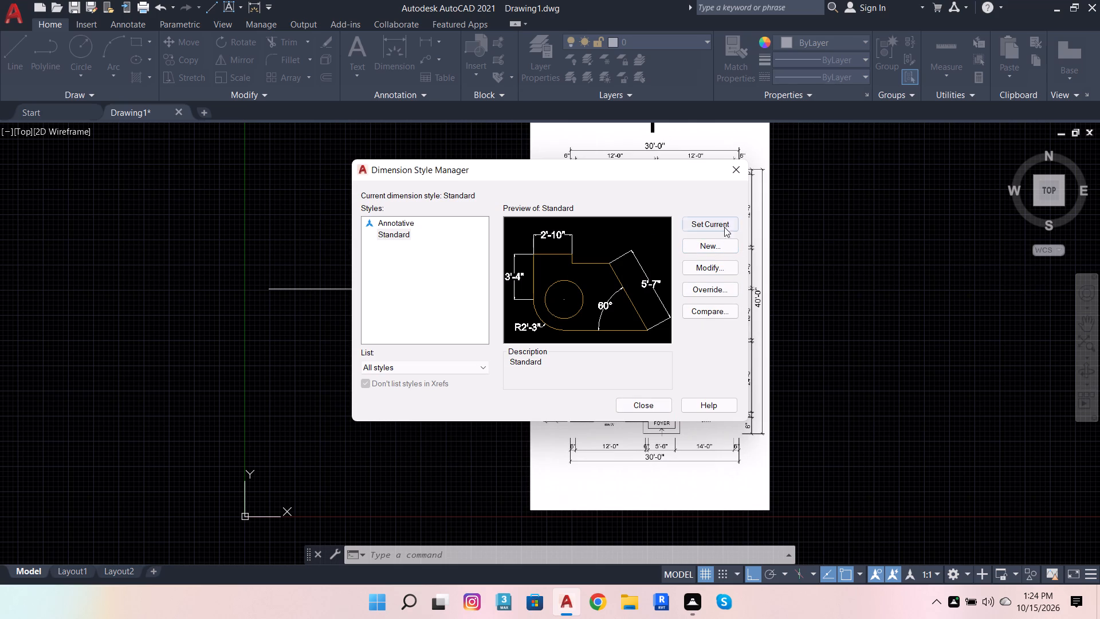
click(647, 404)
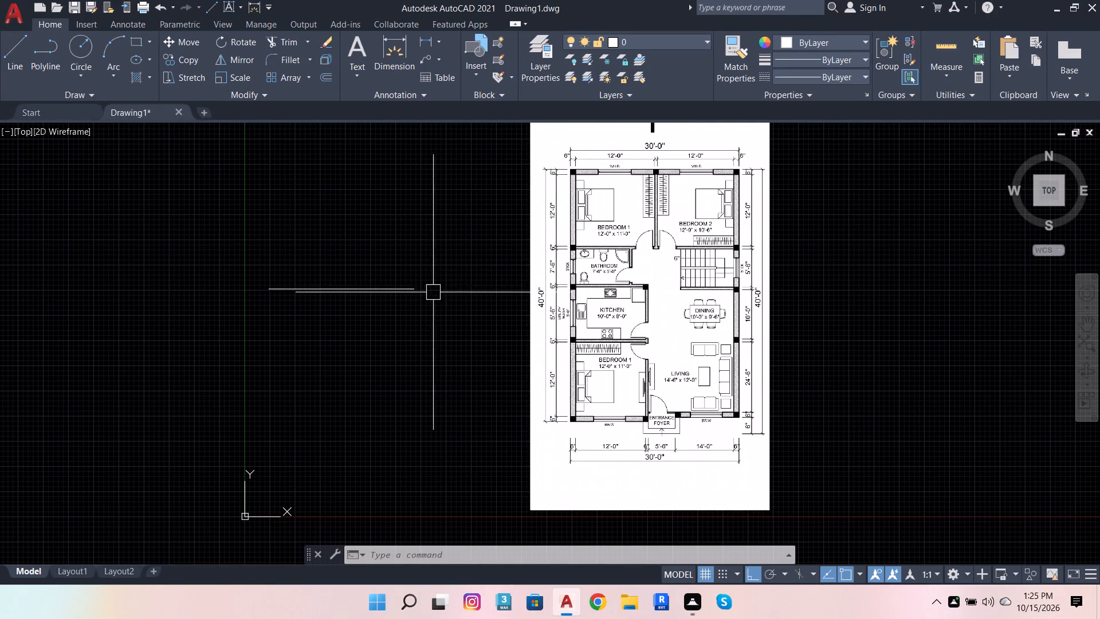
Dimension the length of the horizontal line, placing the dimension above it.
click(410, 46)
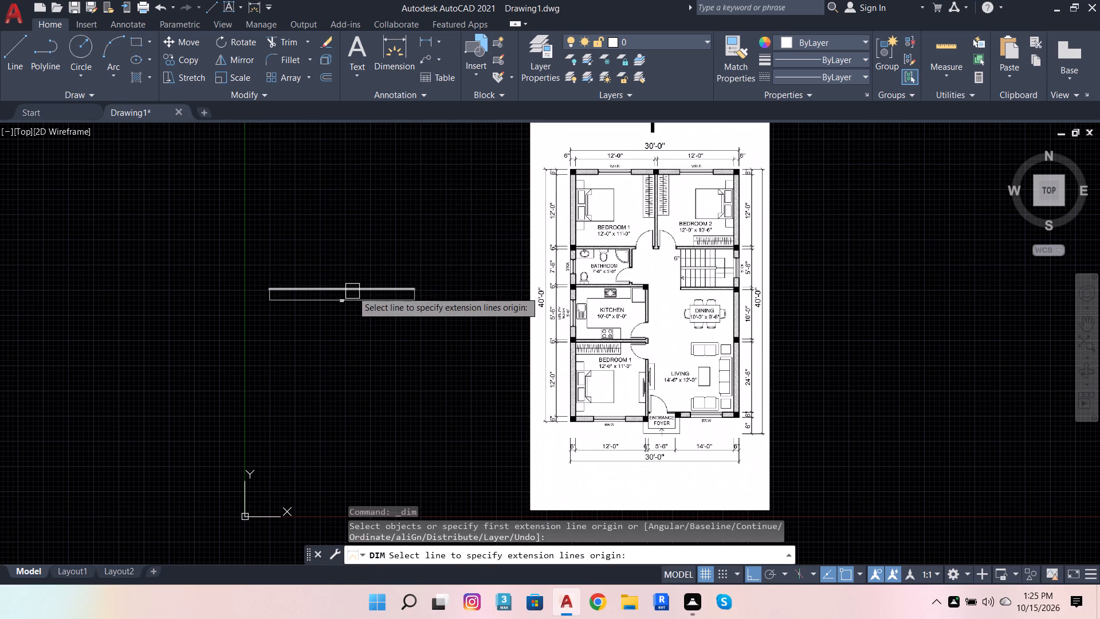
click(352, 289)
click(366, 248)
scroll(349, 244, up, 3)
scroll(383, 254, down, 2)
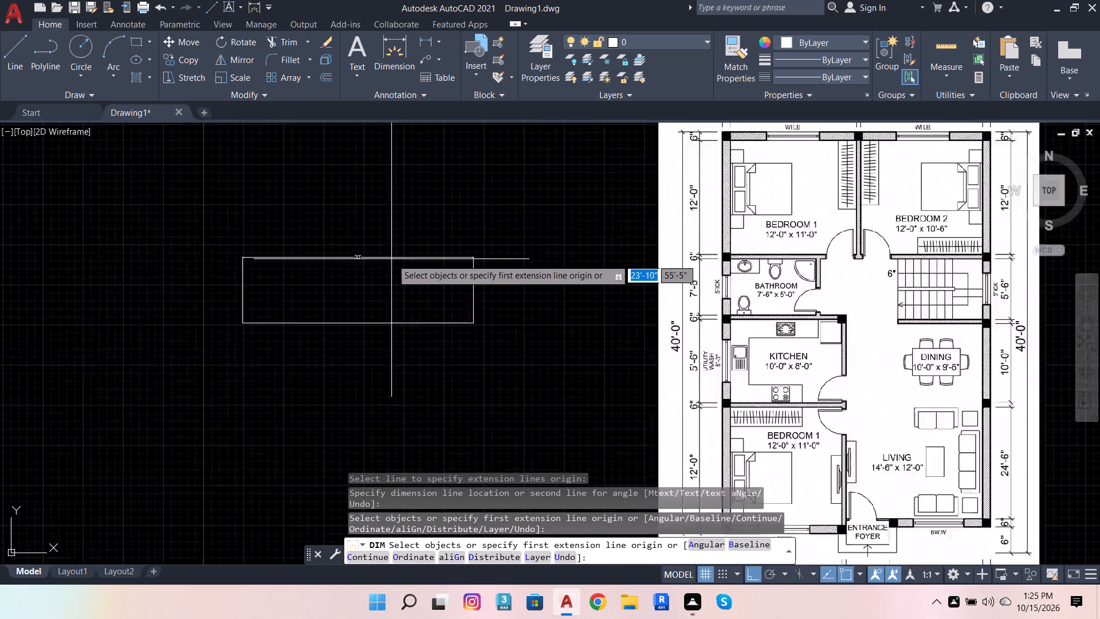
scroll(393, 259, down, 2)
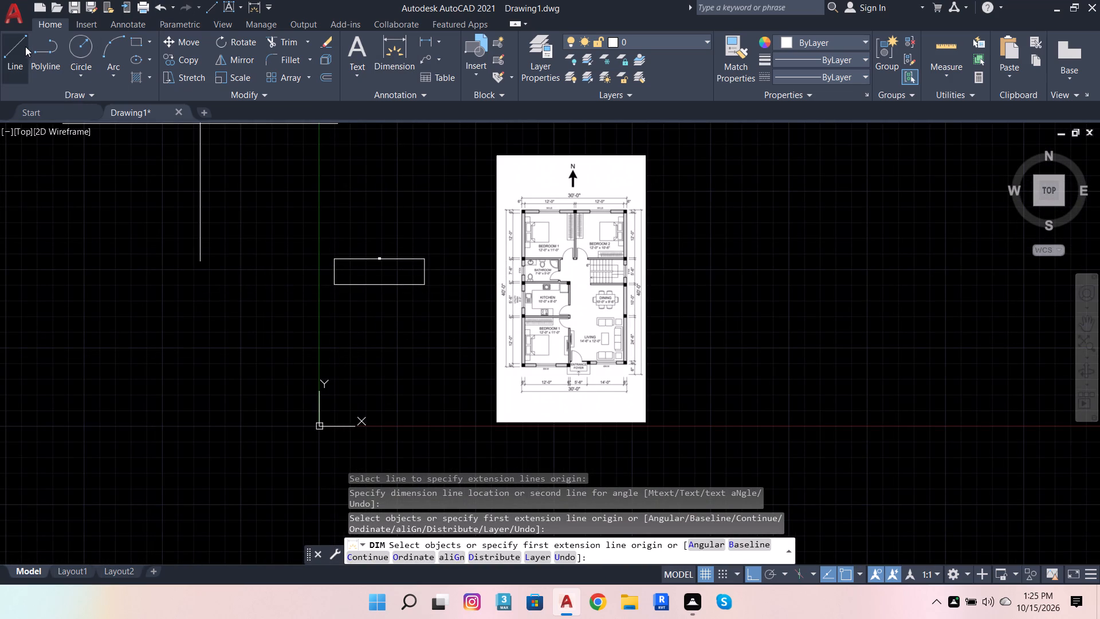
Draw the plan outline from the horizontal line's left end: 40' down, 30' right, and back up to the line's right end.
click(21, 46)
scroll(271, 287, up, 2)
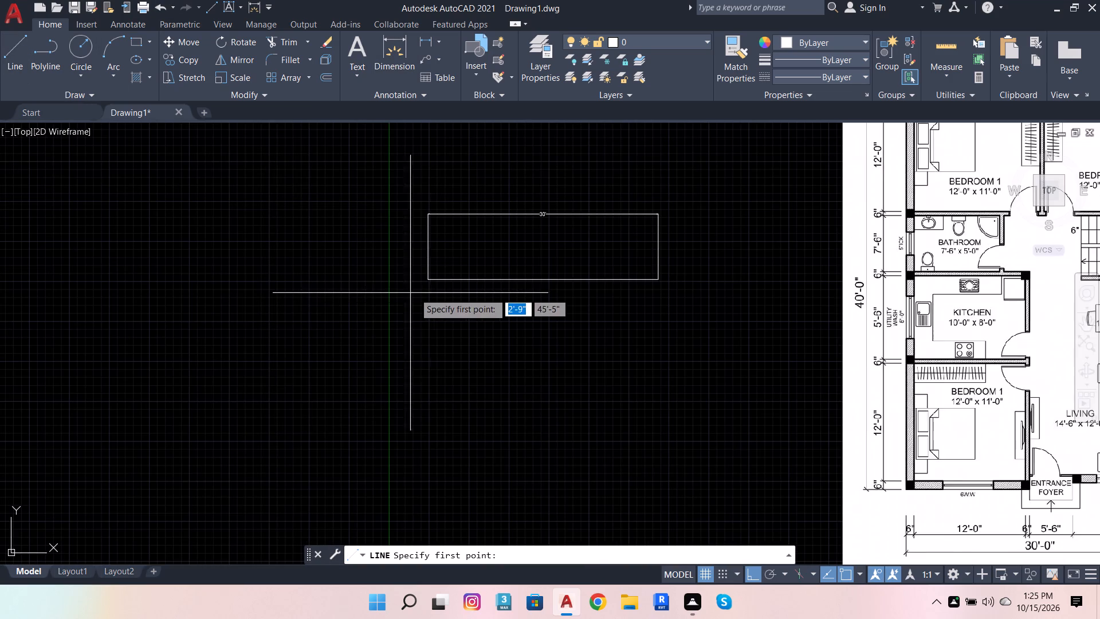
click(429, 281)
scroll(427, 346, down, 4)
scroll(399, 395, up, 1)
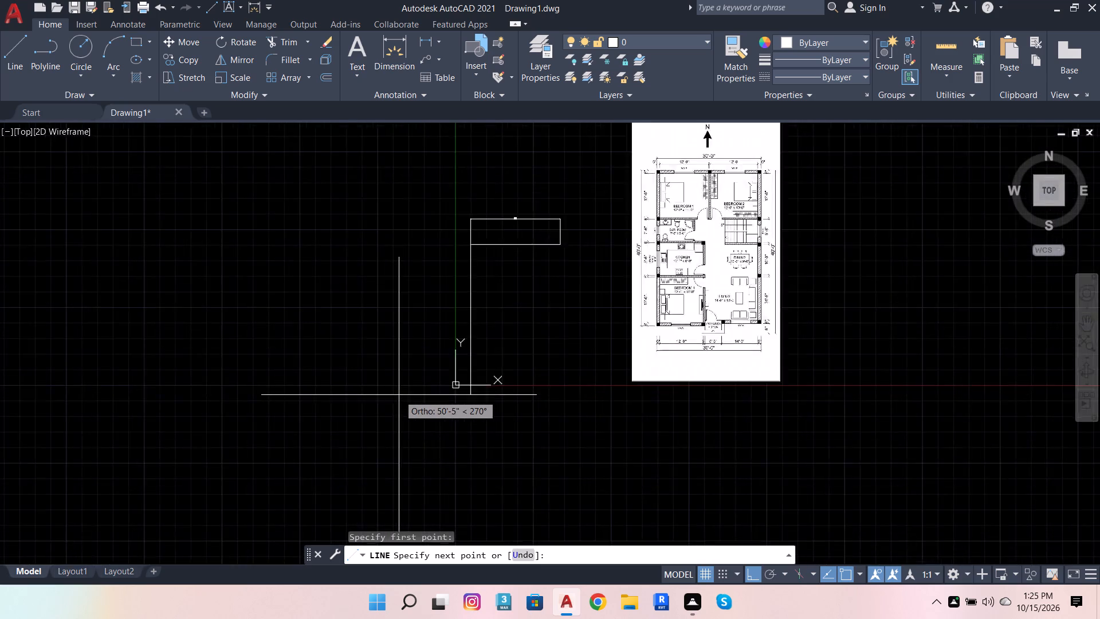
scroll(399, 395, up, 2)
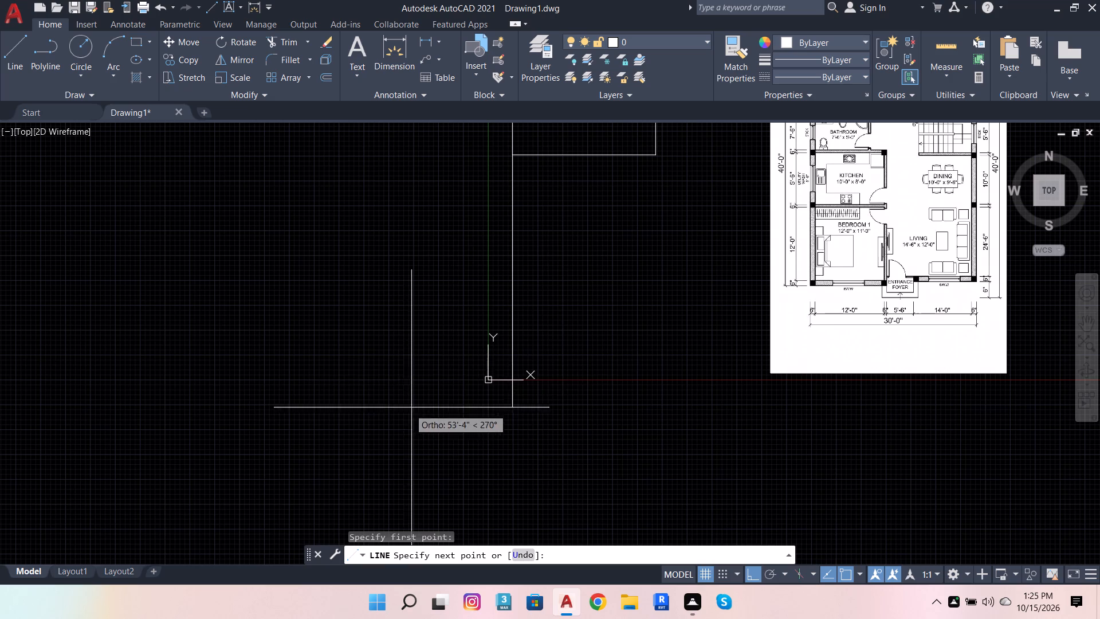
scroll(663, 311, down, 2)
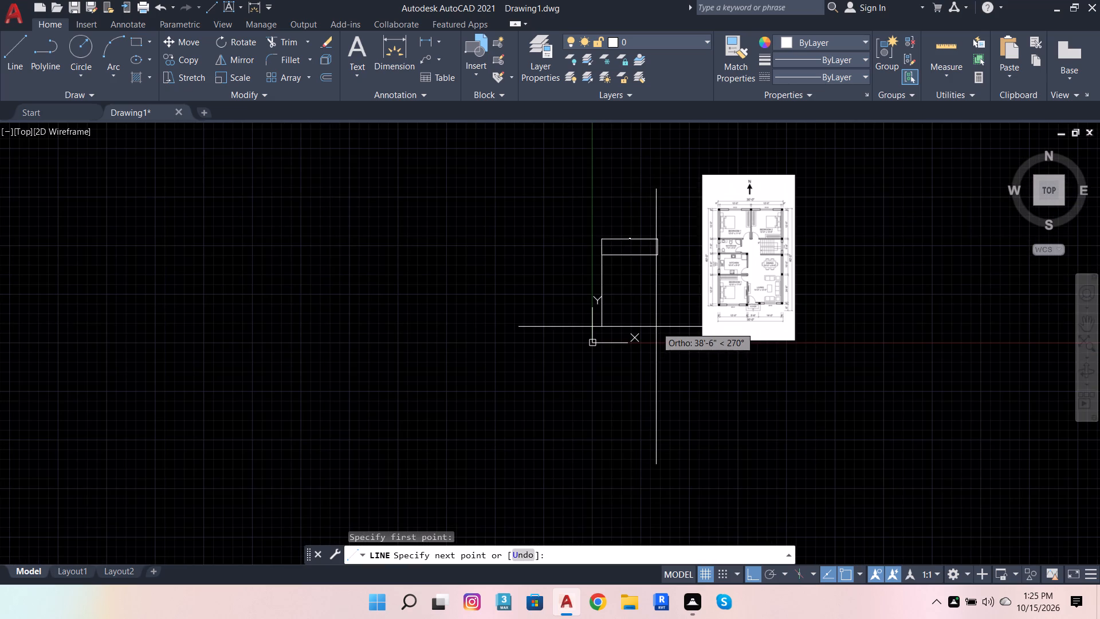
scroll(631, 305, up, 2)
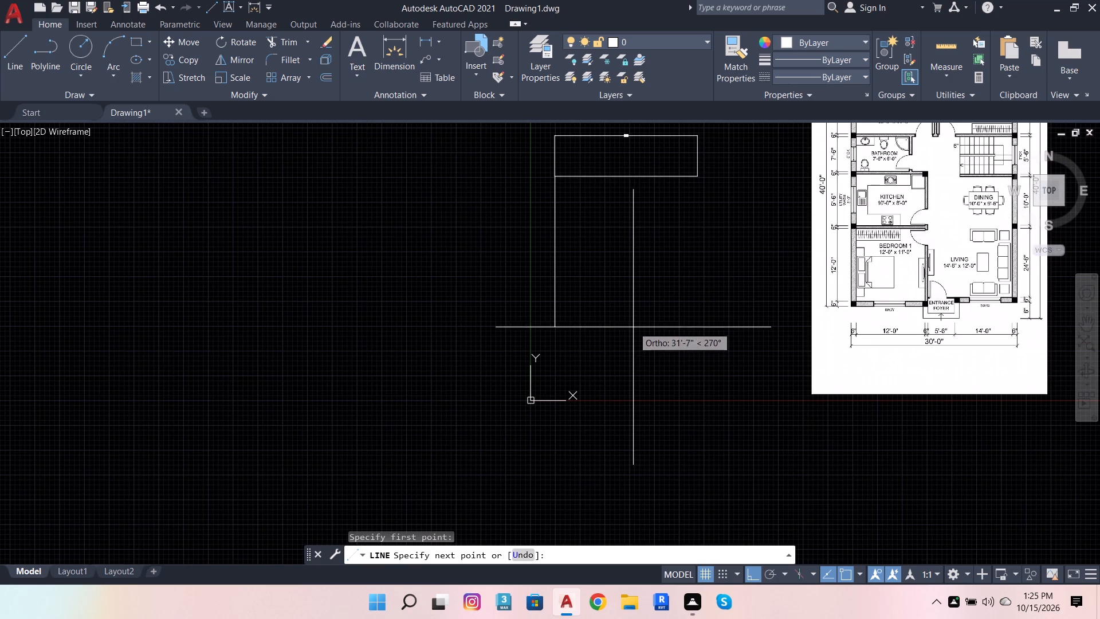
text(40')
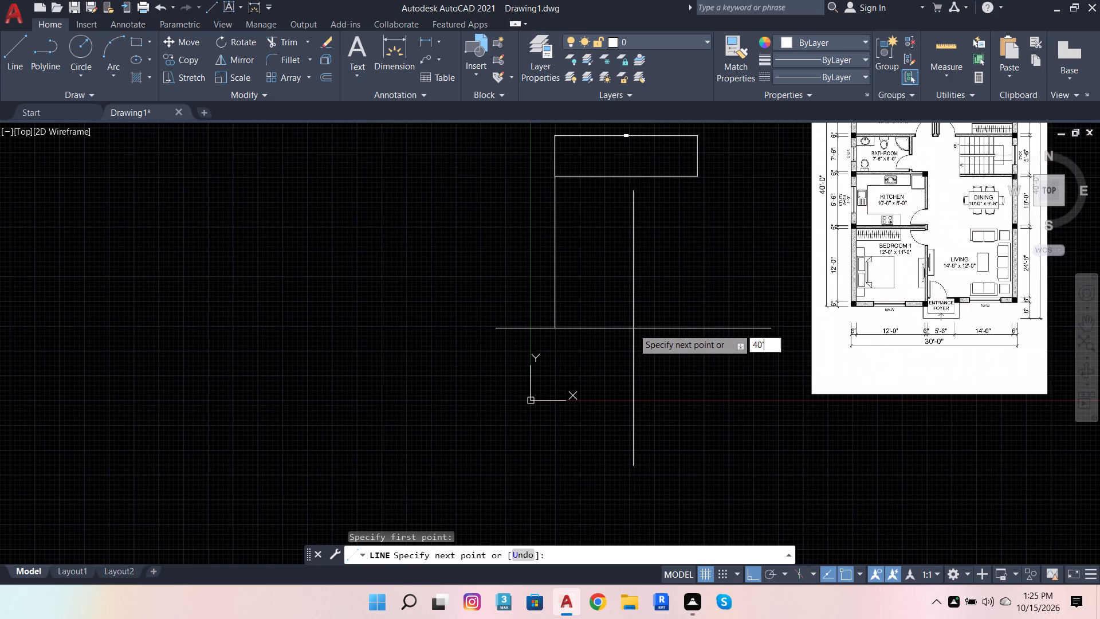
key(Return)
text(30')
key(Return)
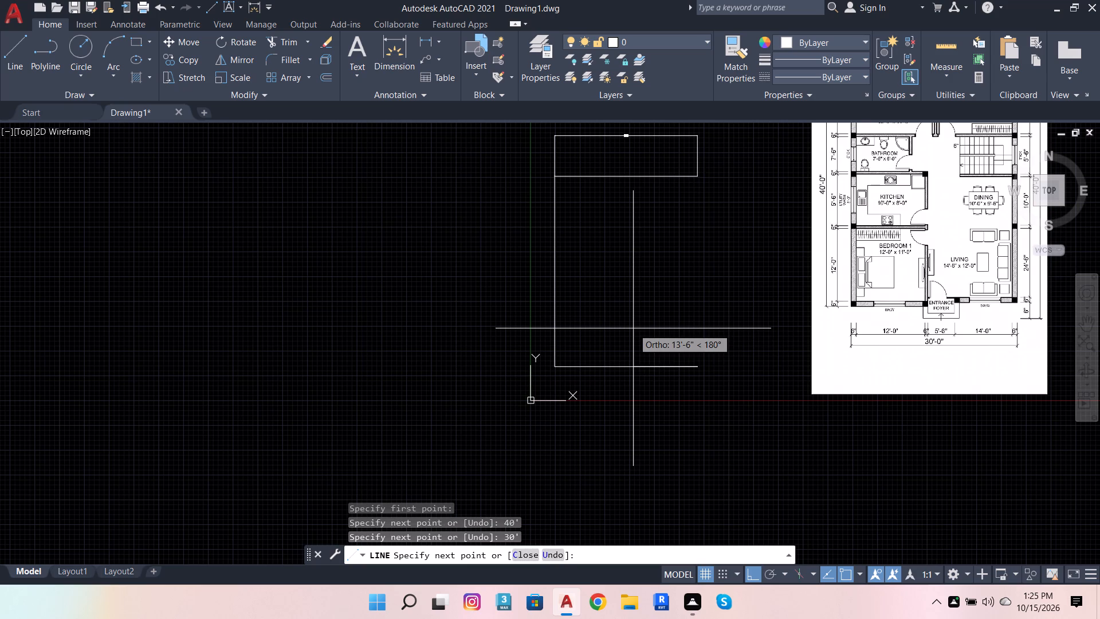
click(704, 177)
key(space)
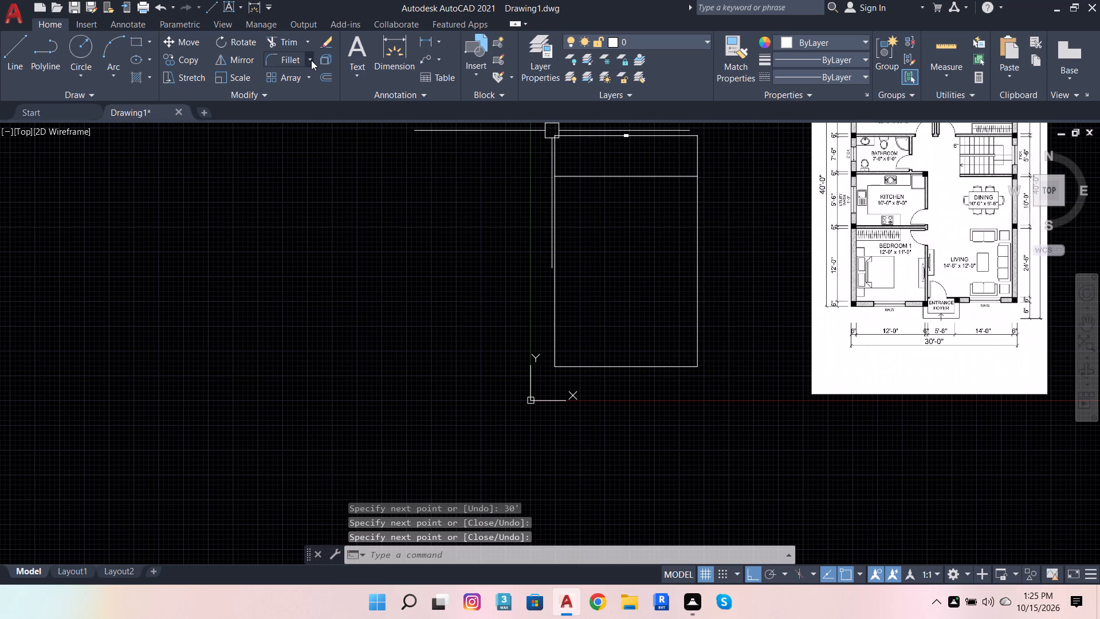
Offset the top line of the outline 6" inward.
click(323, 77)
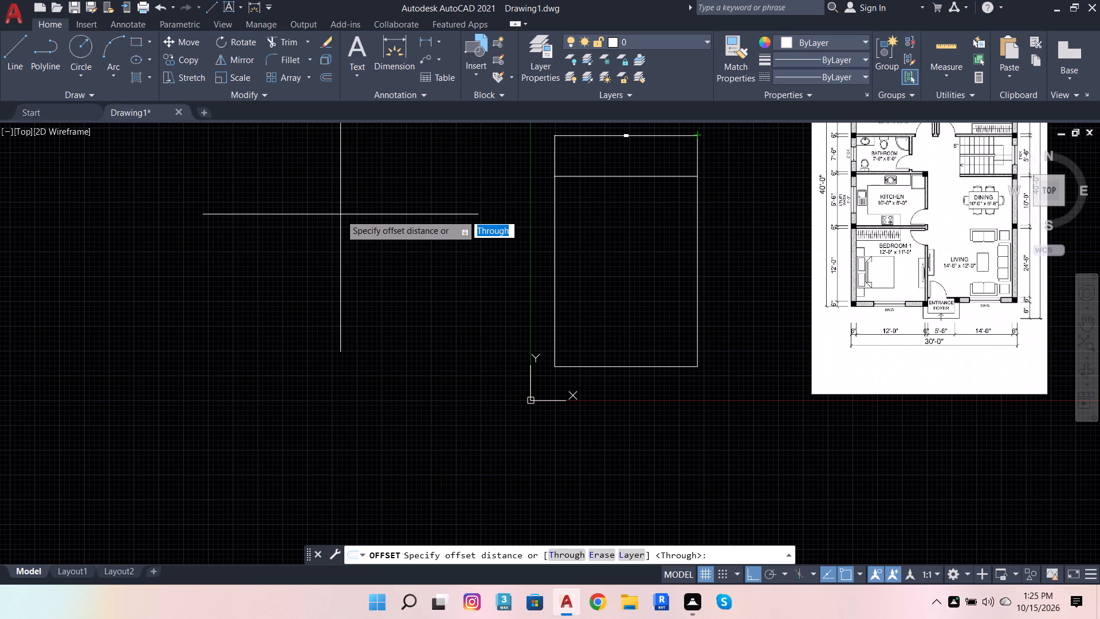
scroll(435, 293, down, 1)
scroll(719, 147, up, 2)
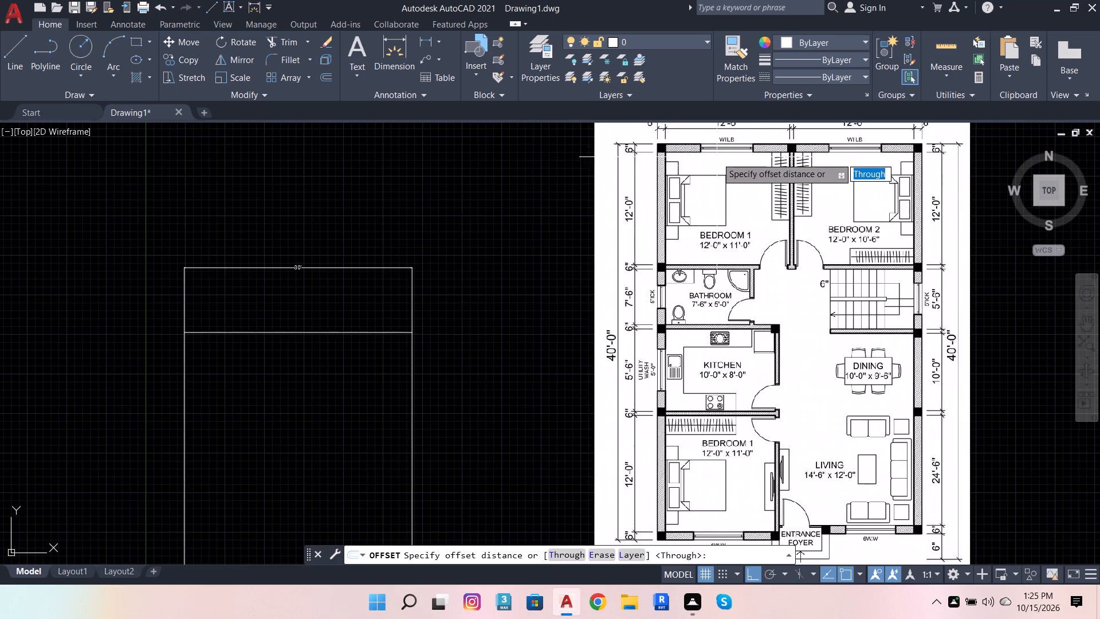
scroll(700, 230, down, 1)
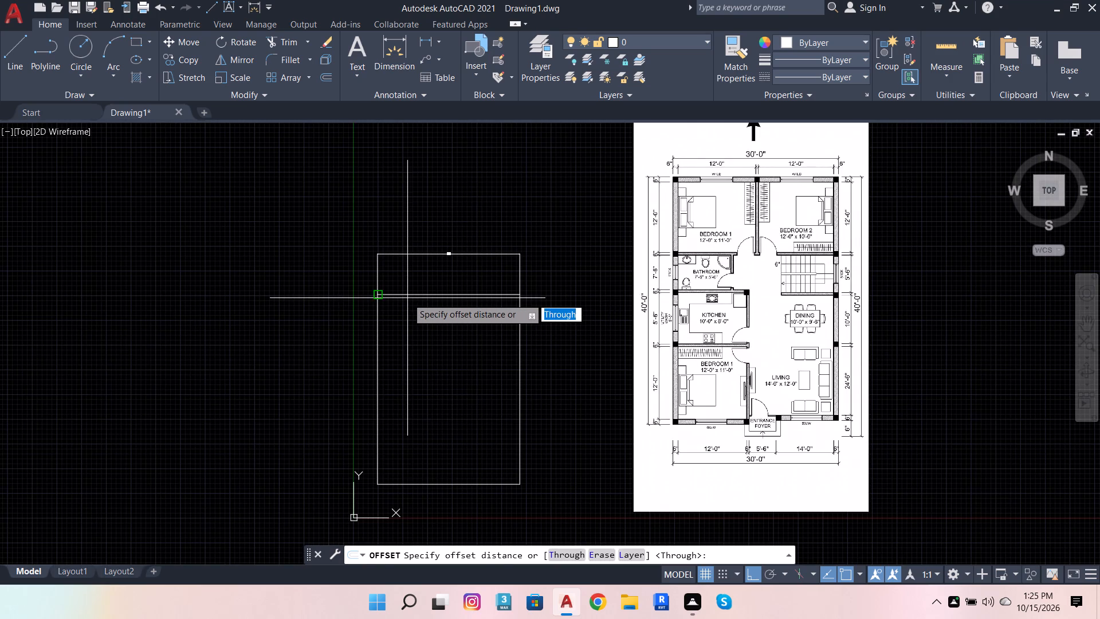
click(407, 298)
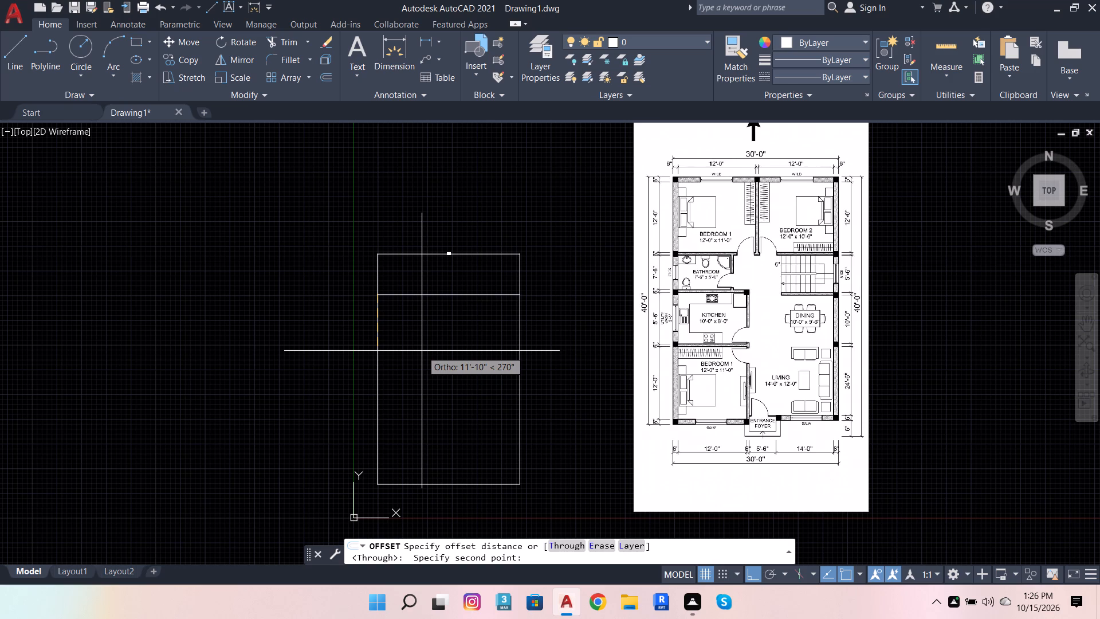
key(9)
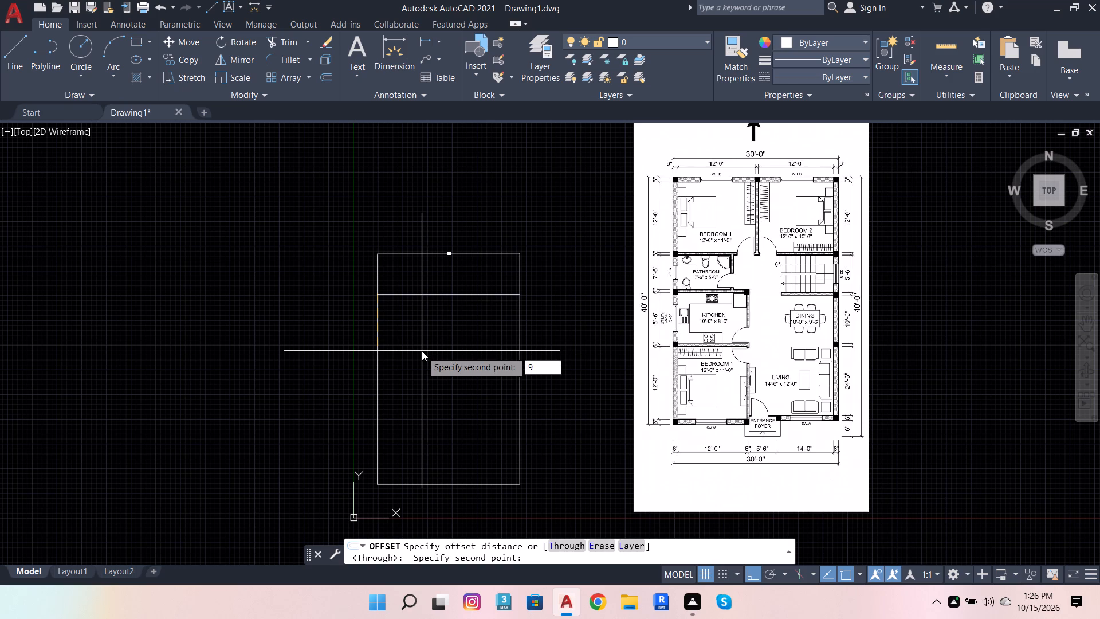
scroll(776, 143, up, 2)
scroll(788, 177, down, 3)
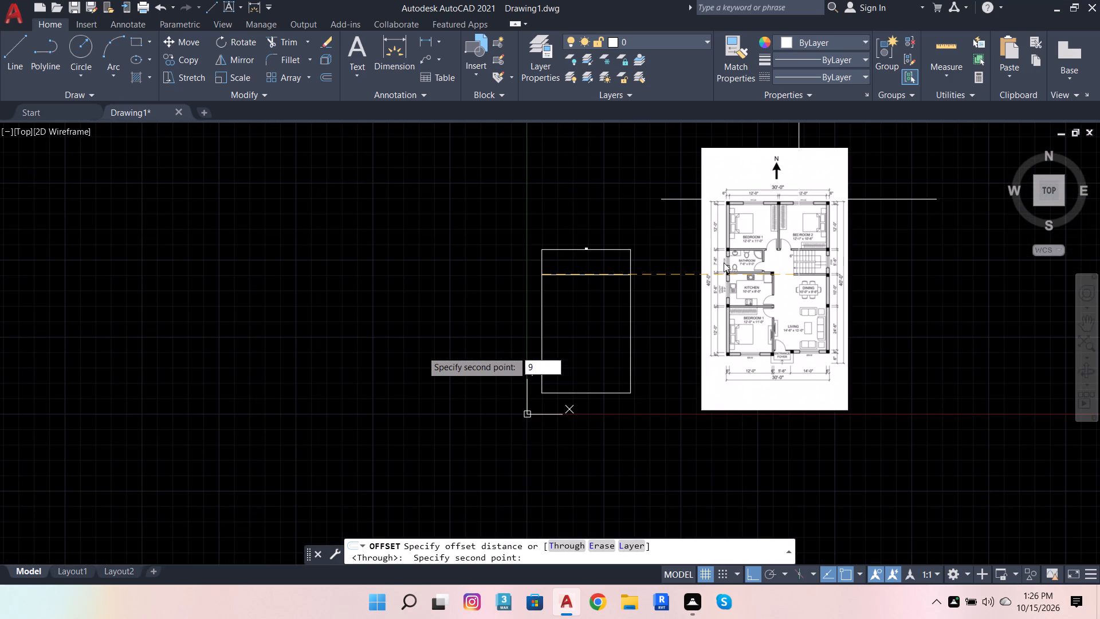
key(BackSpace)
key(6)
key(Return)
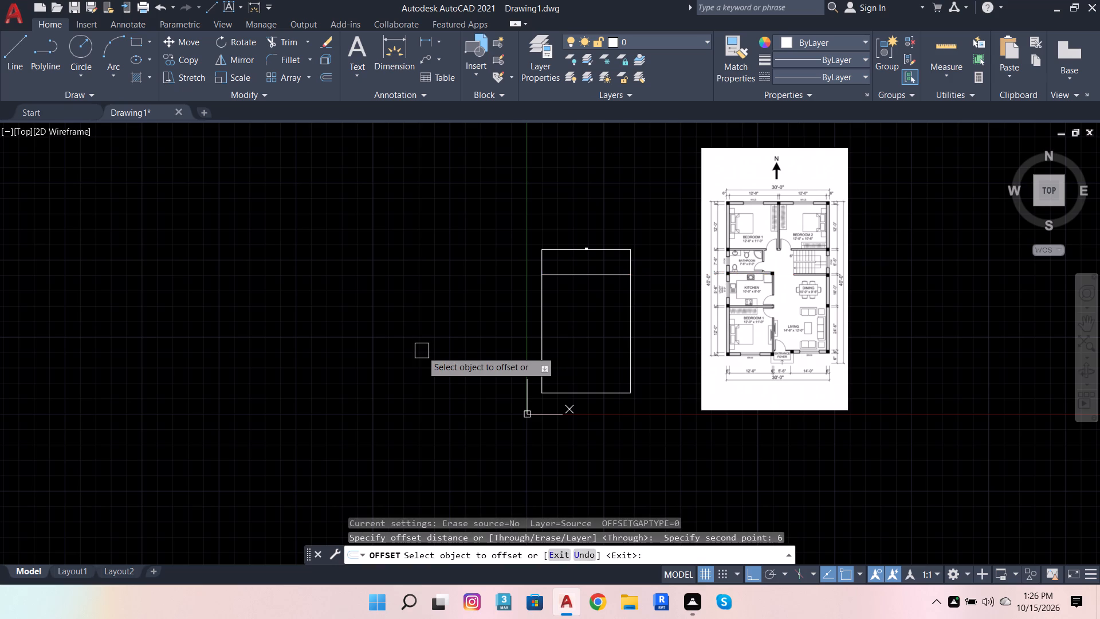
scroll(577, 264, up, 2)
click(574, 288)
click(551, 354)
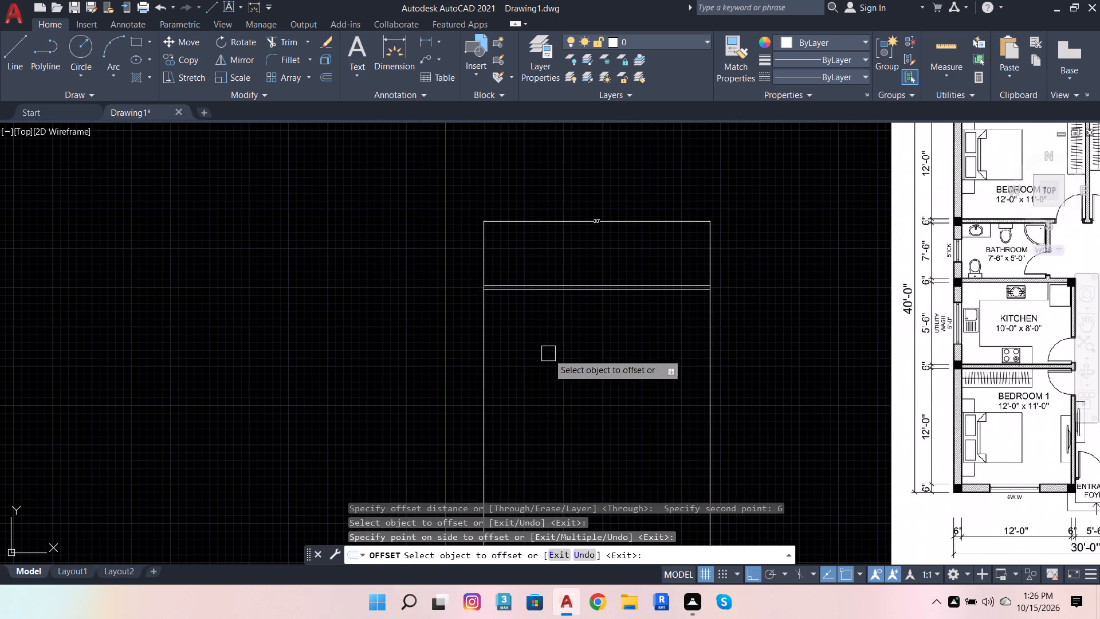
Offset the left, right and bottom lines of the outline inward by the same 6" distance.
click(489, 341)
click(601, 342)
drag(706, 343, 697, 347)
drag(566, 374, 577, 369)
scroll(675, 311, down, 2)
scroll(641, 408, up, 3)
click(636, 452)
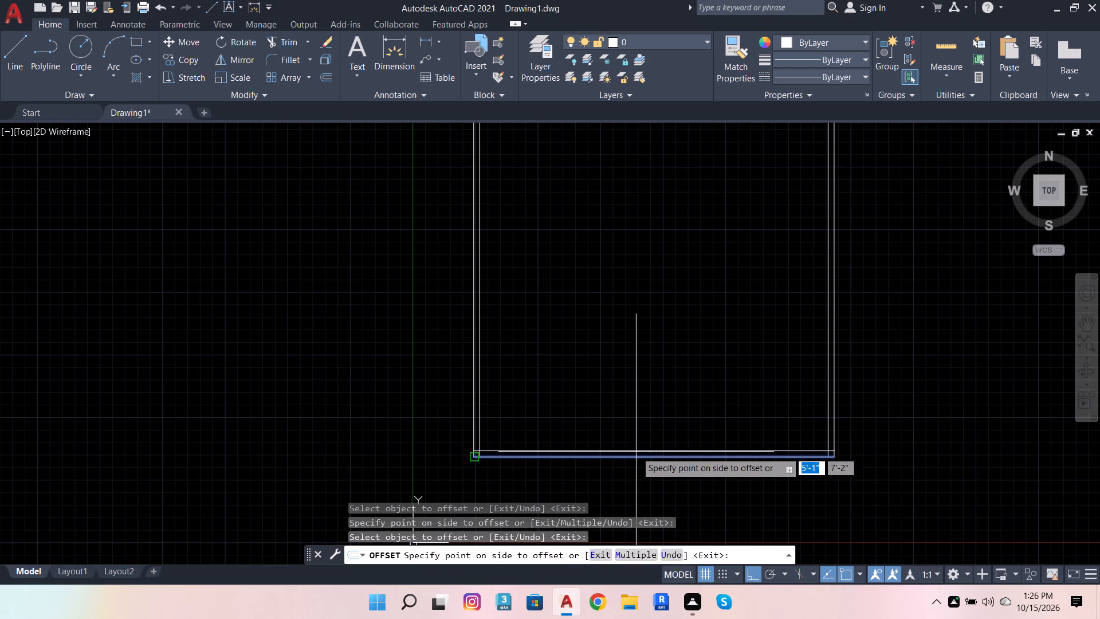
click(634, 408)
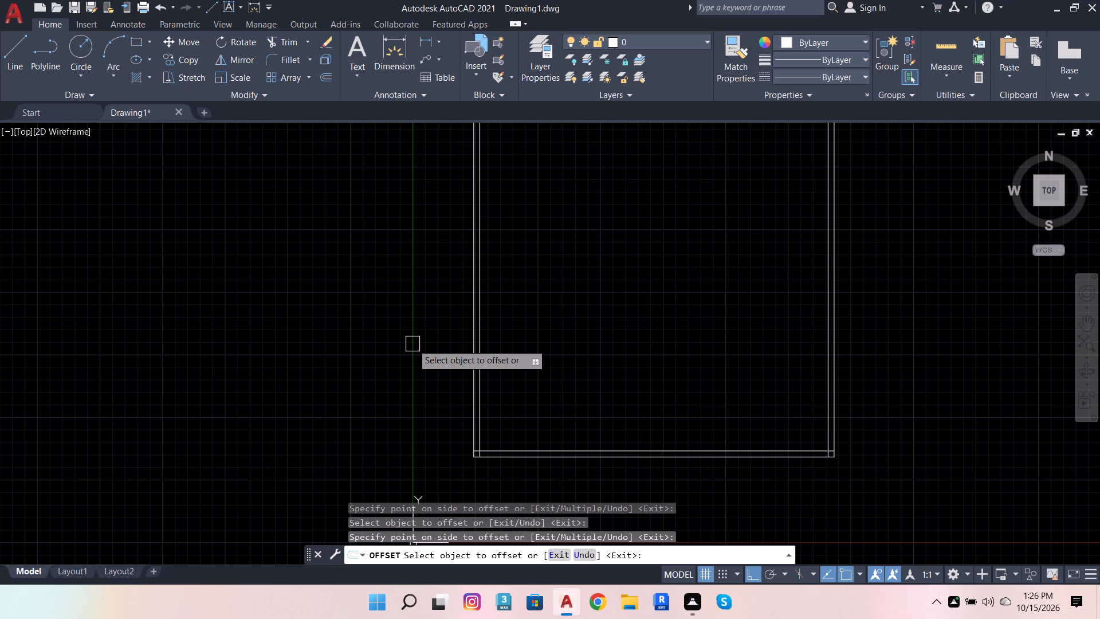
Trim the overlapping ends of the inner wall lines at the outline's top-left corner.
scroll(511, 307, down, 2)
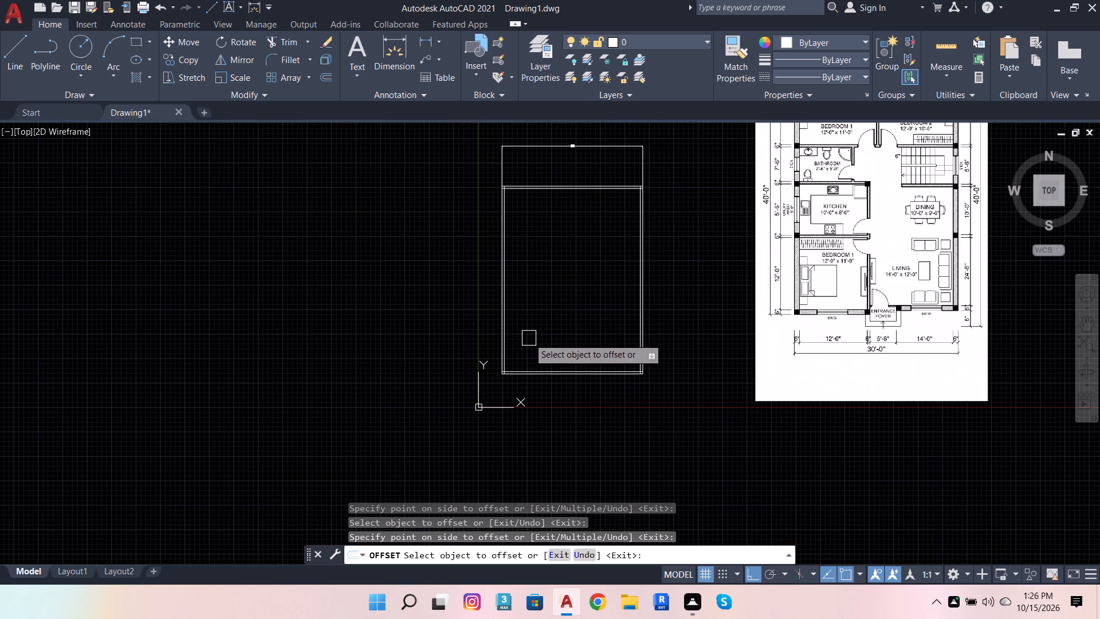
click(282, 33)
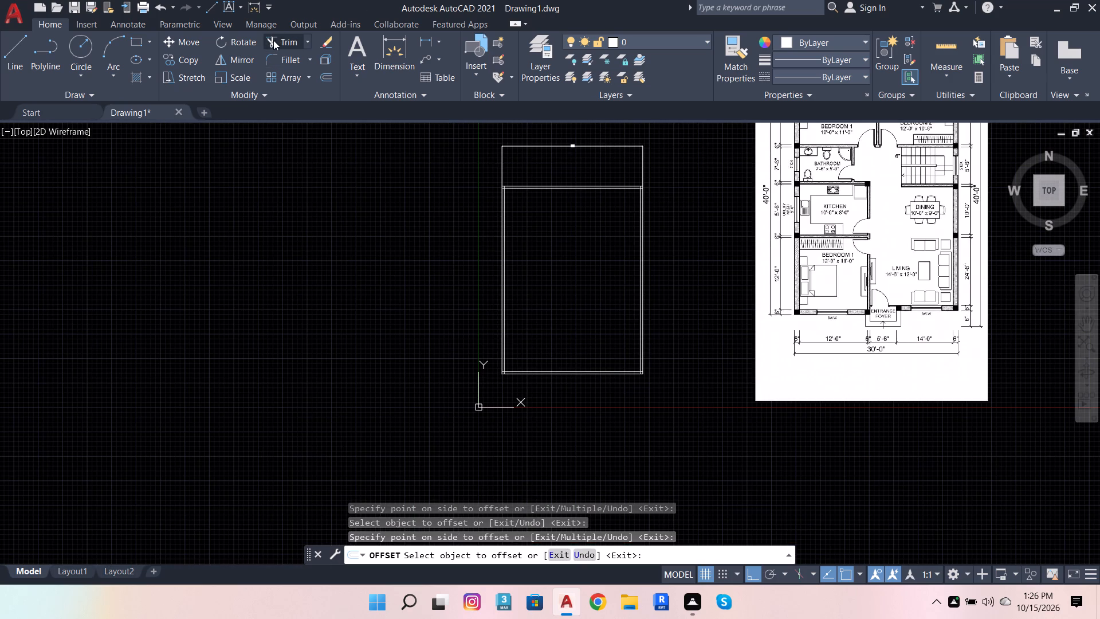
click(273, 40)
scroll(575, 194, up, 3)
scroll(323, 201, down, 2)
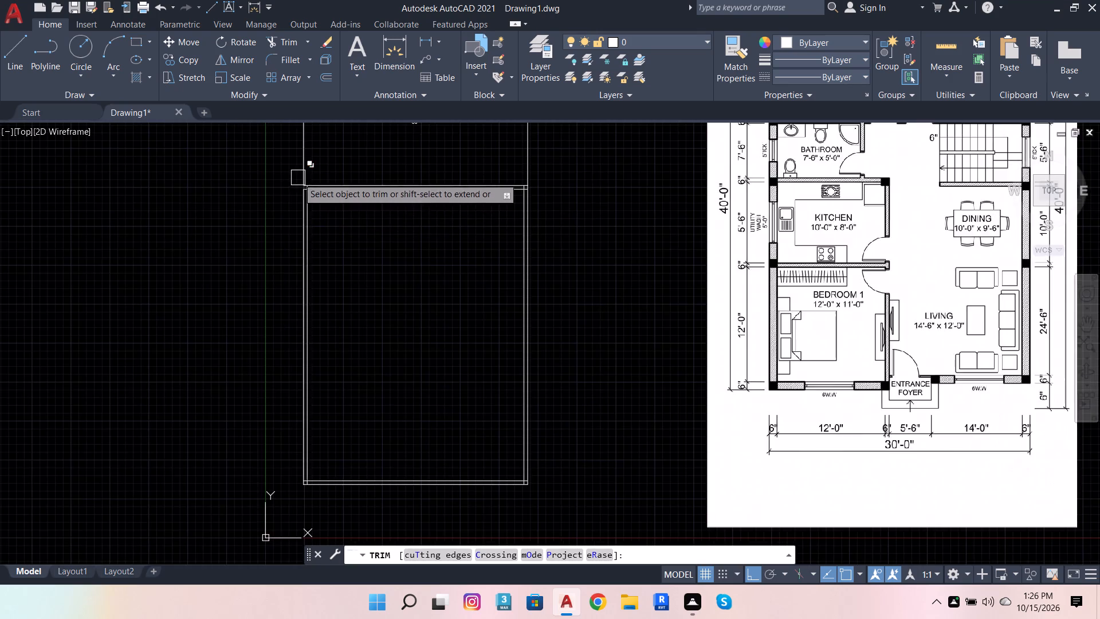
scroll(298, 178, up, 4)
scroll(337, 224, up, 3)
drag(374, 261, 374, 273)
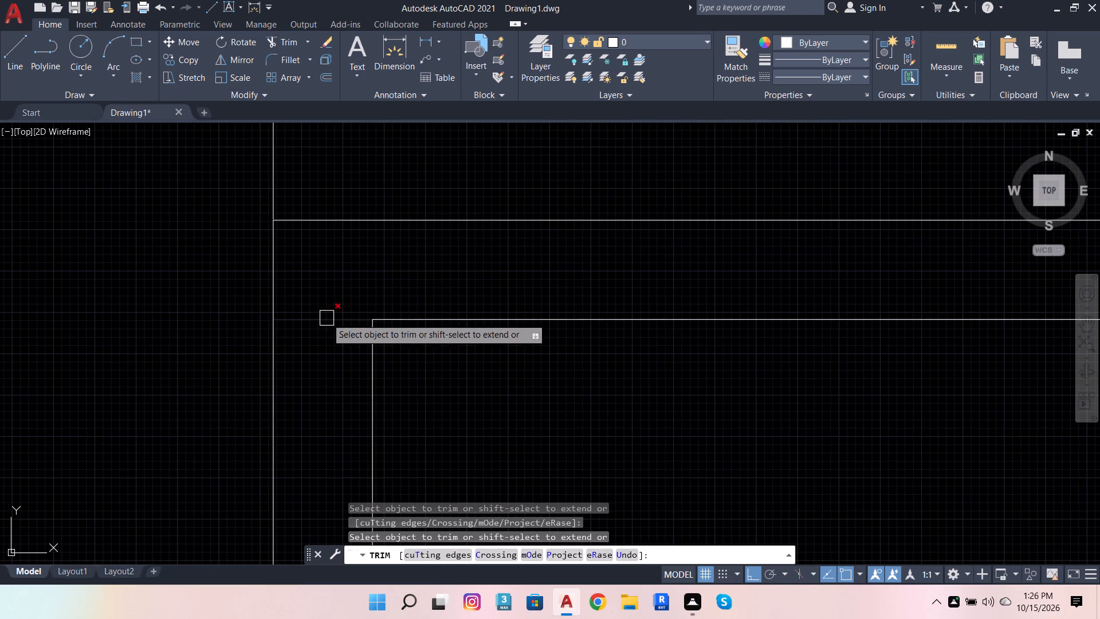
click(327, 320)
Trim the overlapping ends of the inner wall lines at the outline's top-right corner.
scroll(269, 359, down, 4)
scroll(464, 399, down, 4)
scroll(611, 407, up, 3)
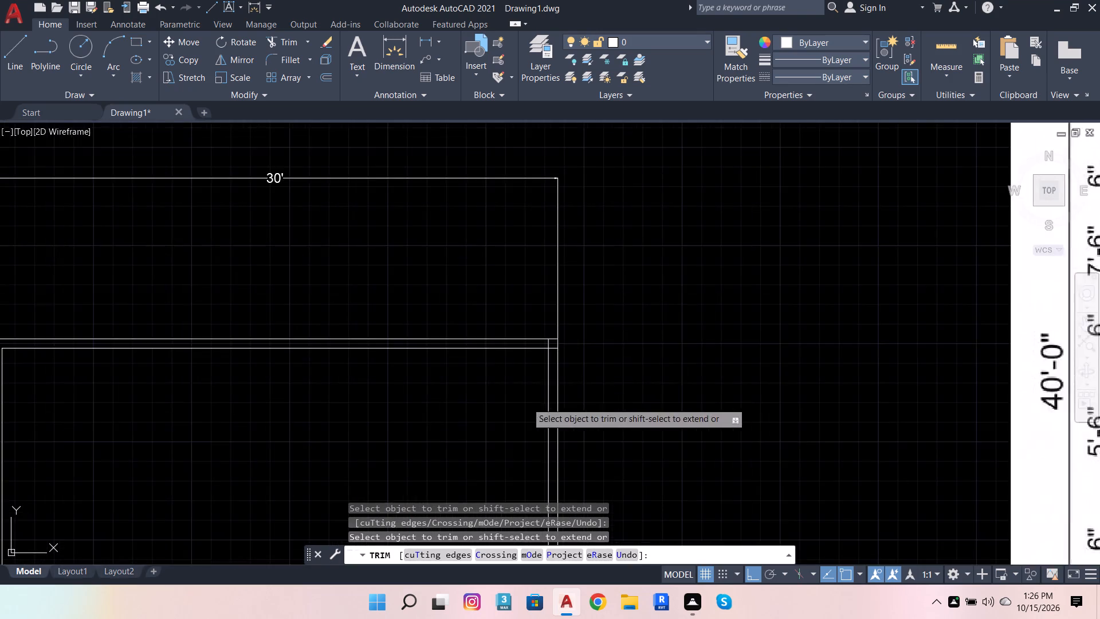
scroll(500, 369, up, 3)
scroll(673, 260, up, 3)
drag(679, 267, 764, 363)
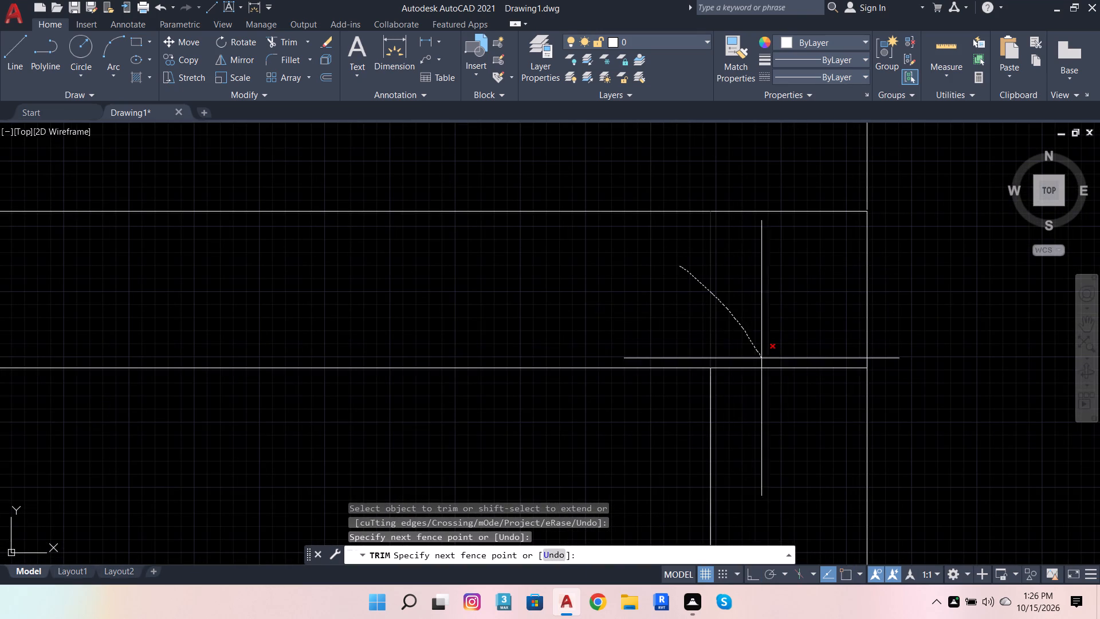
drag(764, 363, 783, 400)
Trim the overlapping ends of the inner wall lines at the outline's bottom-right corner.
scroll(752, 245, down, 10)
scroll(762, 357, up, 2)
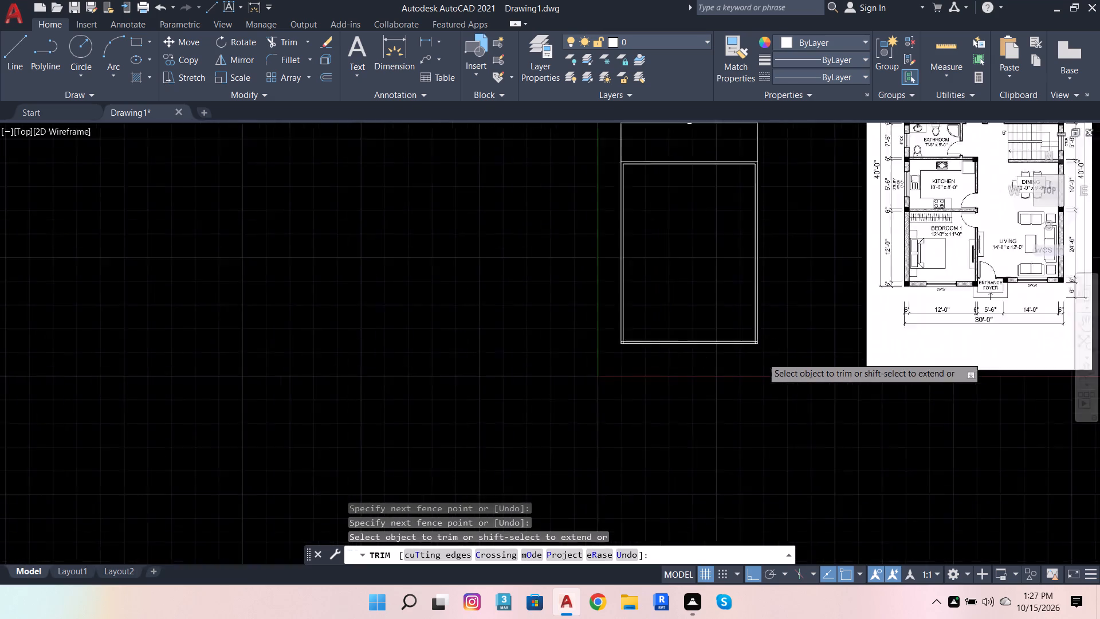
scroll(762, 357, up, 2)
scroll(721, 300, up, 4)
drag(806, 242, 763, 308)
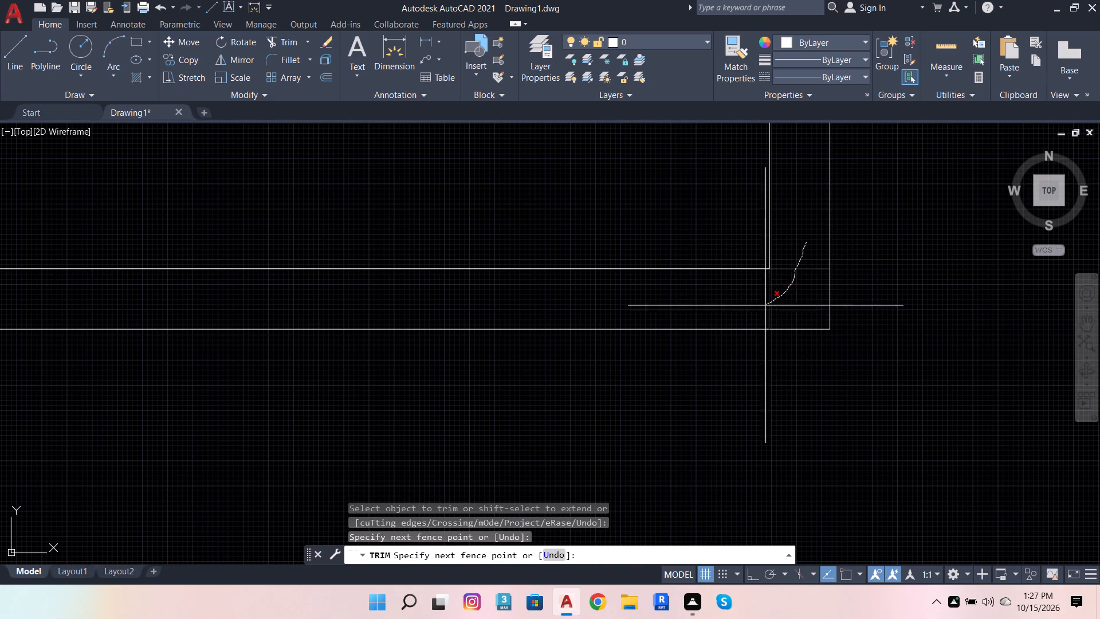
drag(763, 308, 752, 315)
Trim the overlapping ends of the inner wall lines at the outline's bottom-left corner.
scroll(845, 351, down, 4)
scroll(280, 340, up, 5)
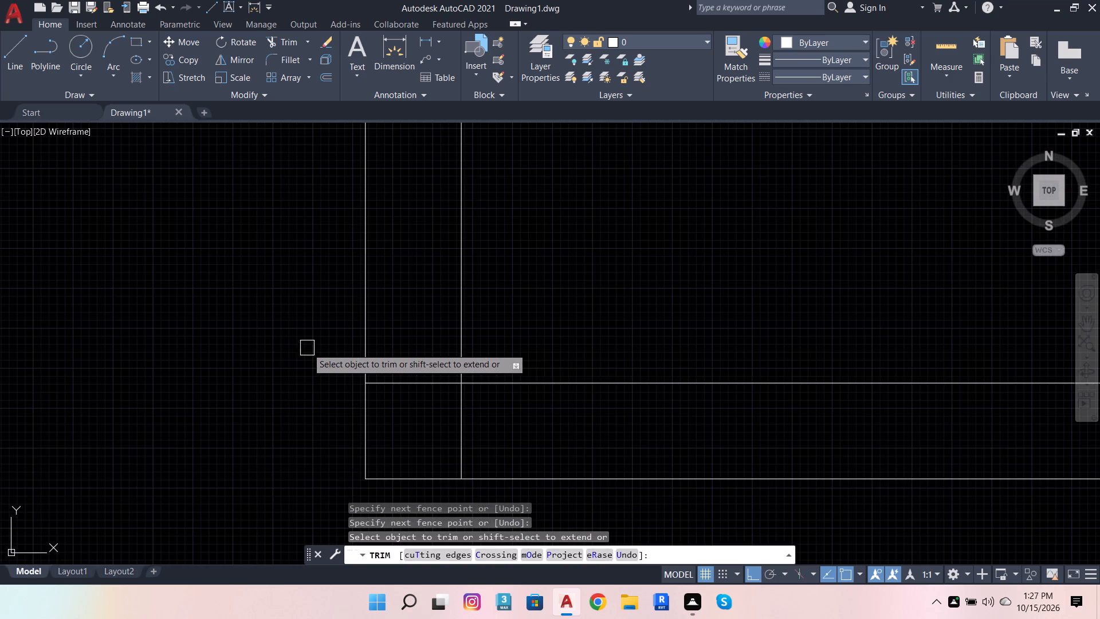
drag(397, 361, 509, 432)
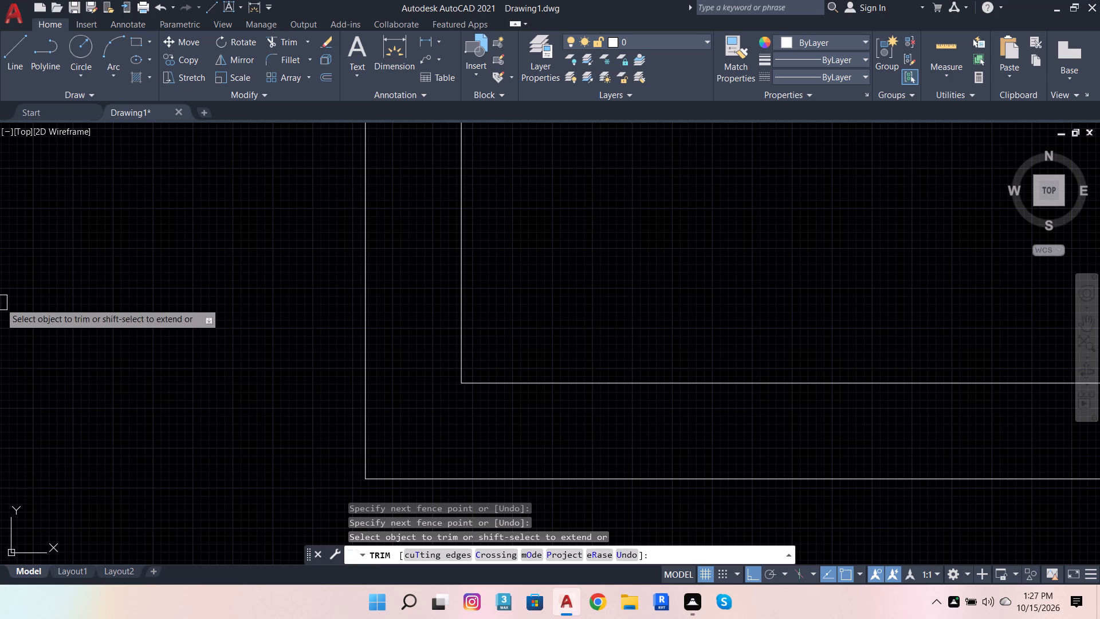
Draw a line from the inner top-left wall corner about 2'-11" upward, and back down the left wall's inner face past the bottom wall.
scroll(76, 272, down, 4)
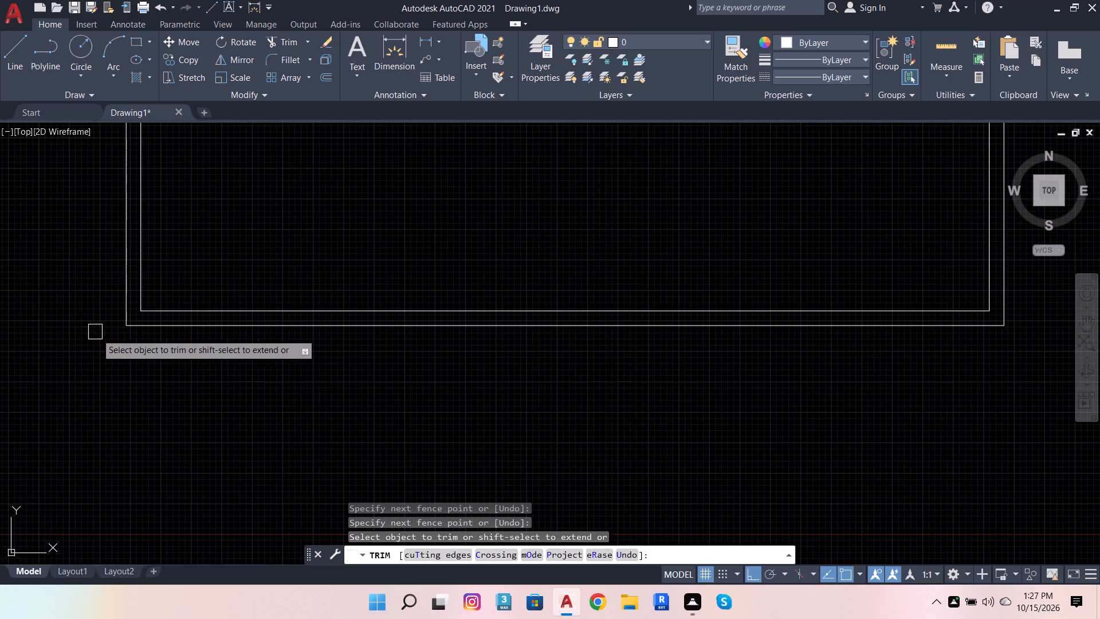
scroll(143, 418, down, 2)
scroll(304, 457, down, 2)
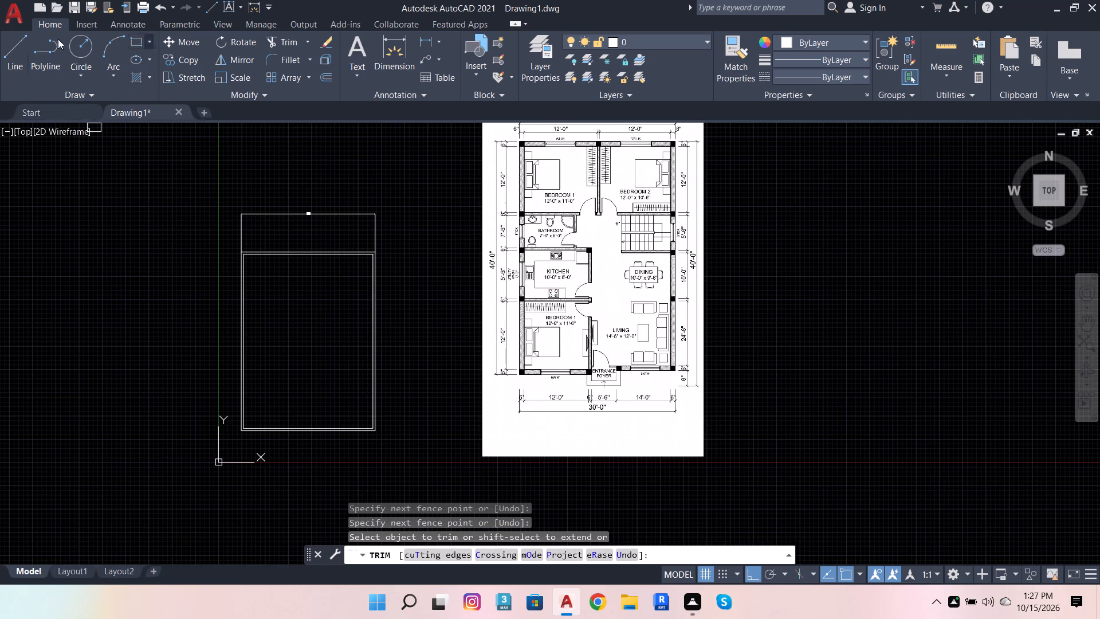
click(15, 52)
scroll(250, 261, up, 3)
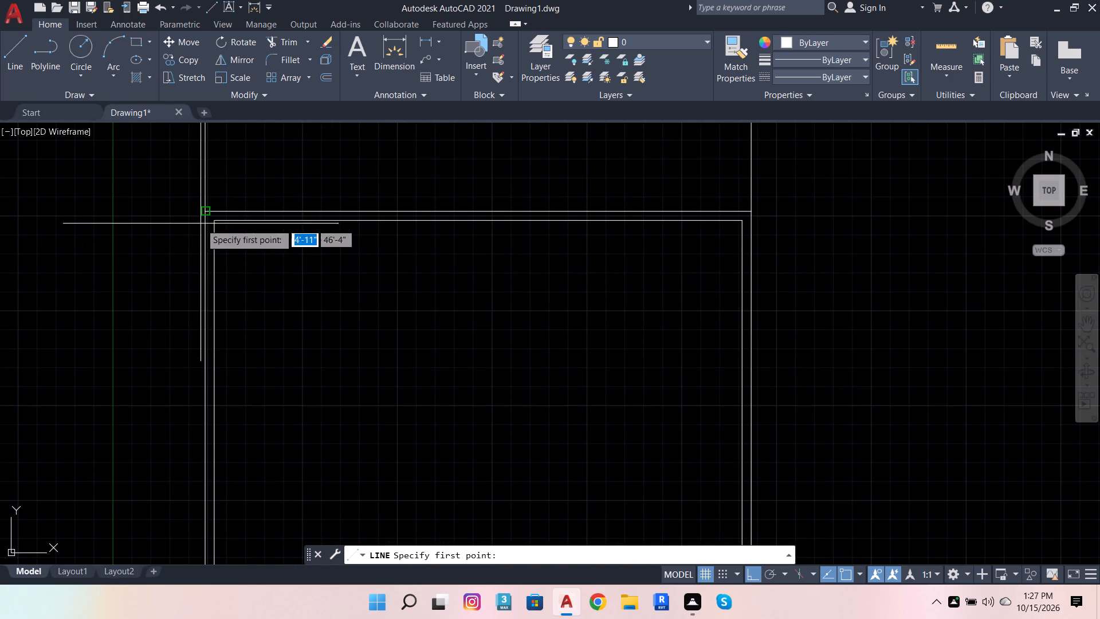
click(217, 223)
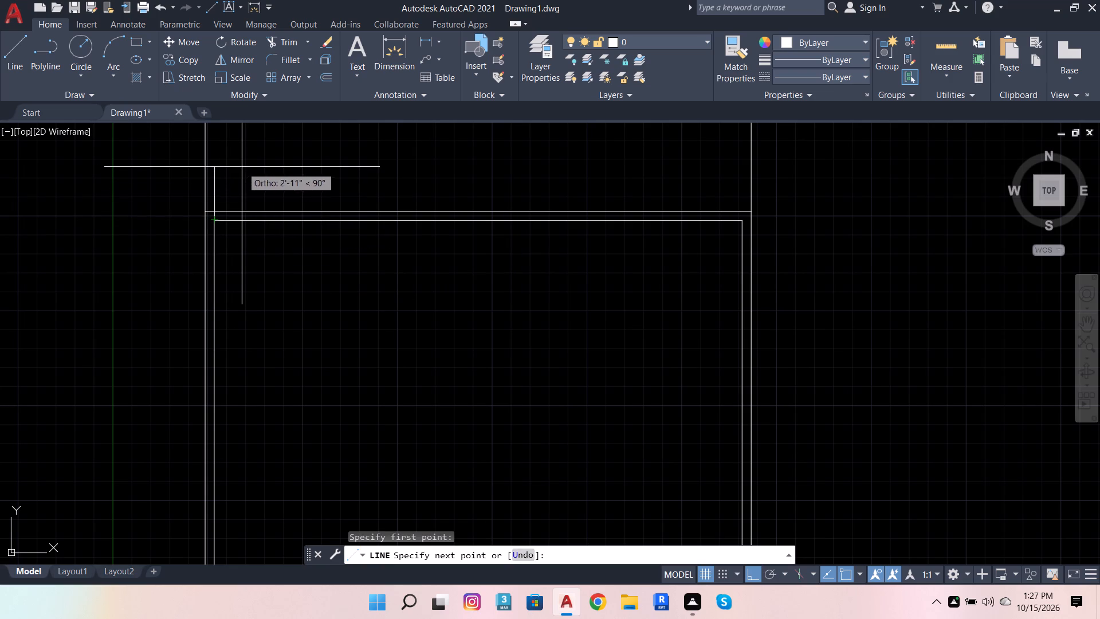
click(242, 167)
scroll(242, 245, down, 5)
scroll(227, 324, up, 3)
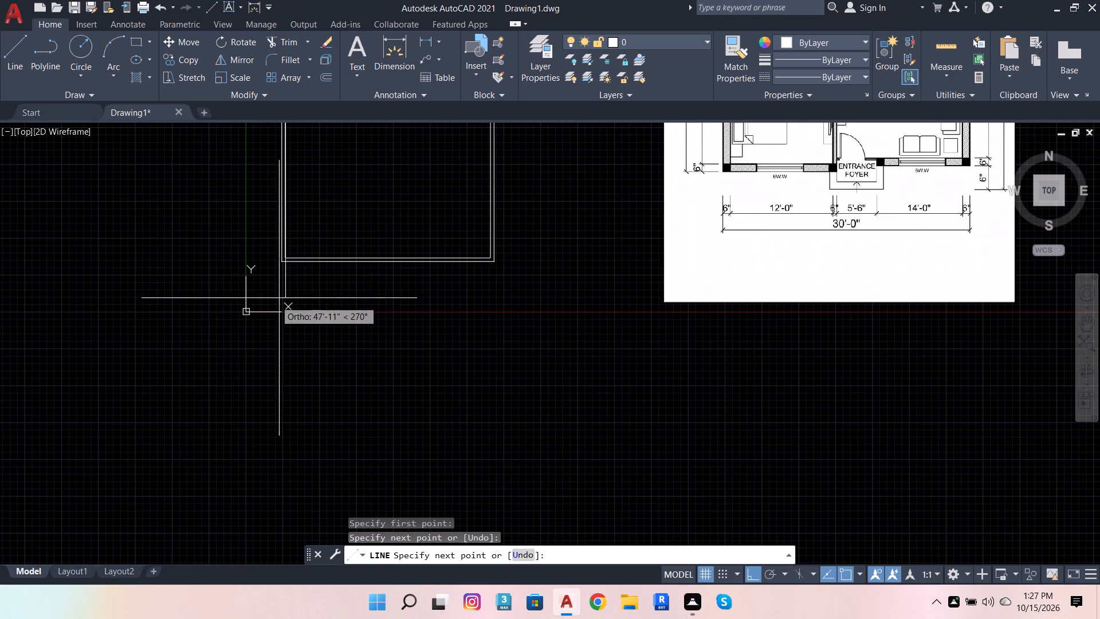
click(287, 275)
scroll(319, 292, down, 3)
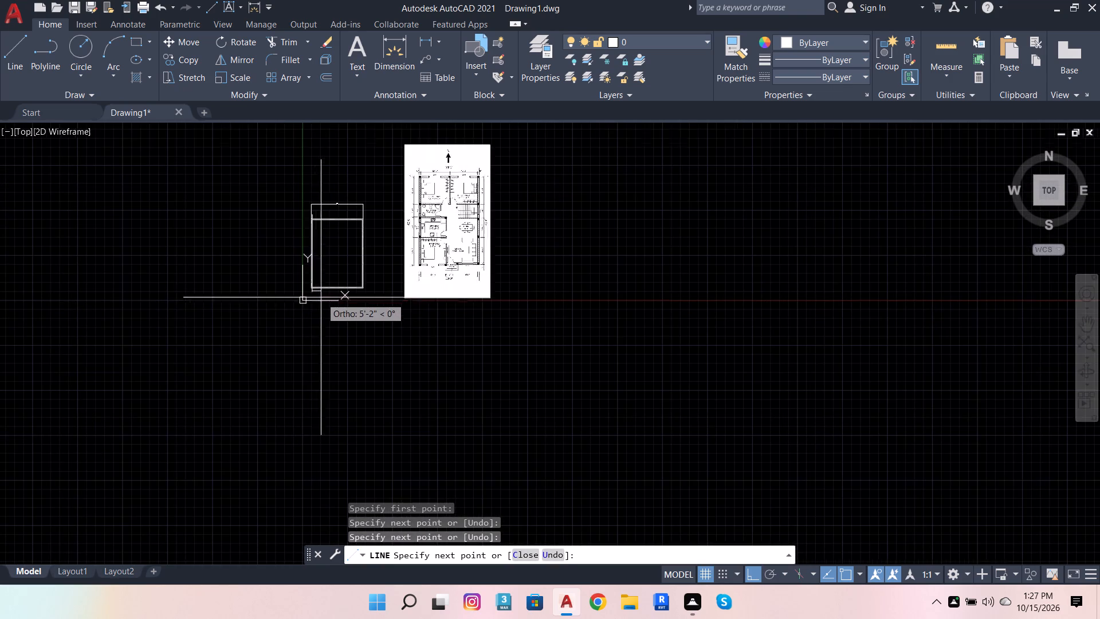
key(Escape)
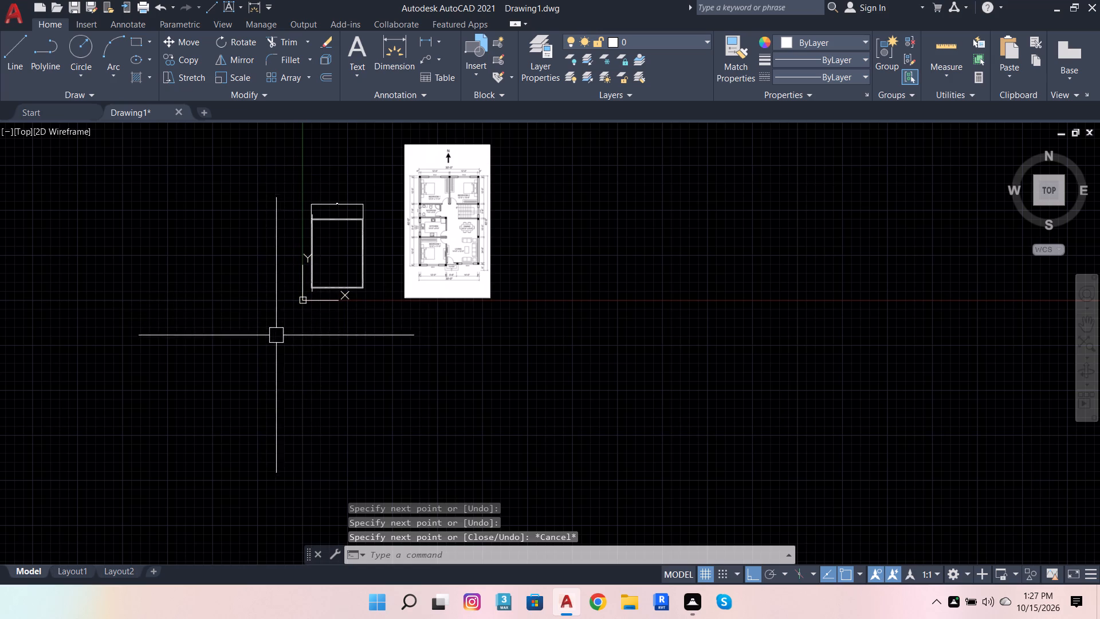
Delete the short duplicate line segment sticking up from the inner top-left wall corner.
scroll(379, 352, down, 2)
scroll(365, 325, up, 2)
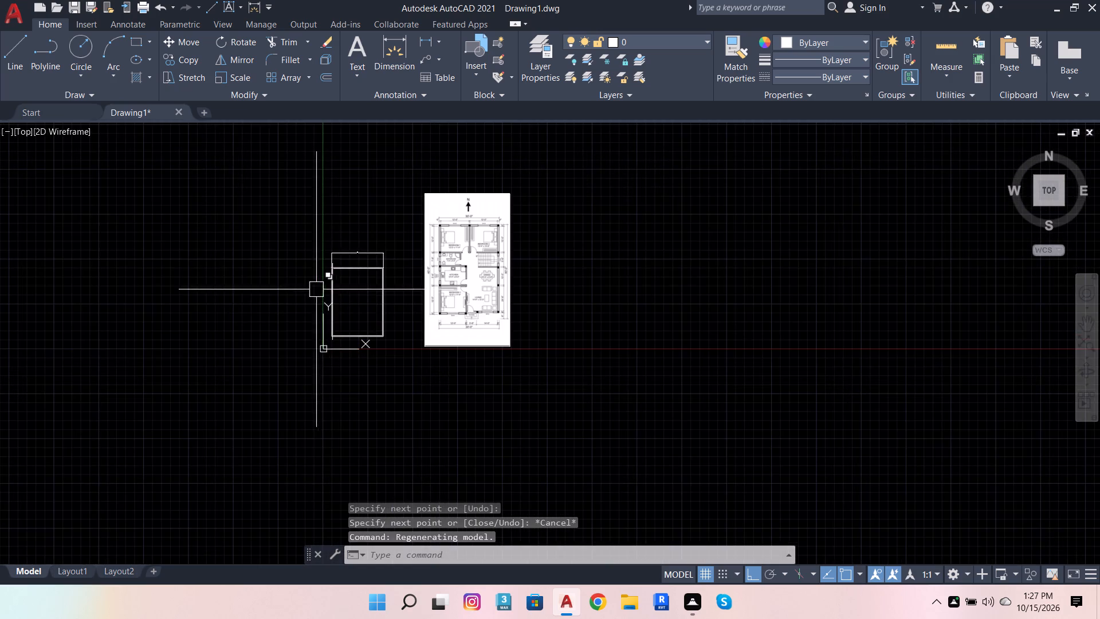
scroll(317, 264, up, 3)
scroll(367, 267, up, 3)
click(427, 279)
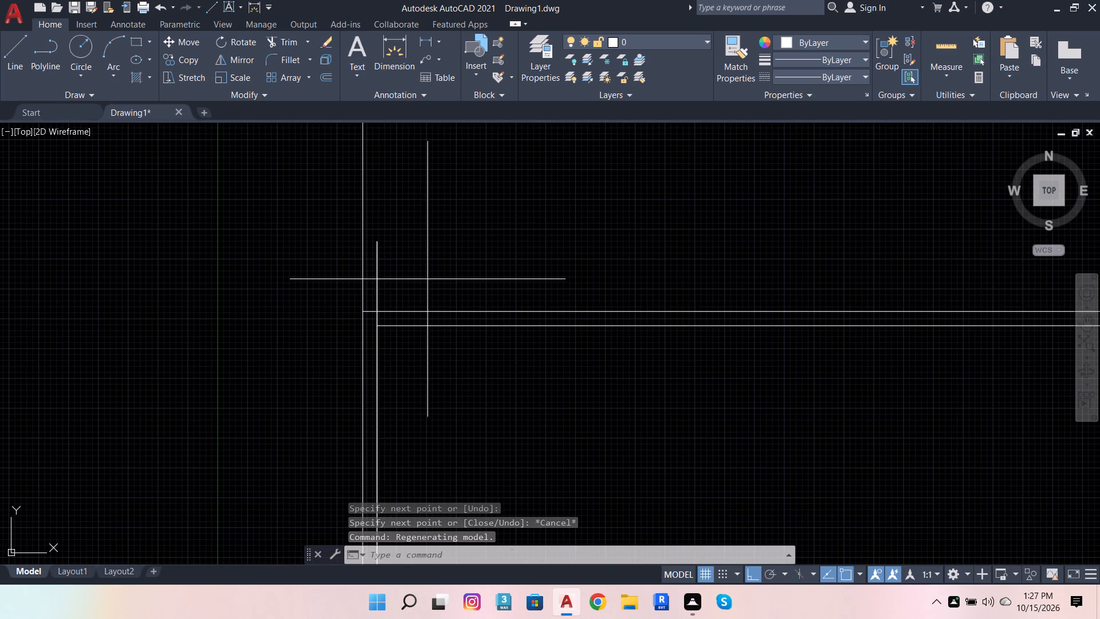
click(373, 265)
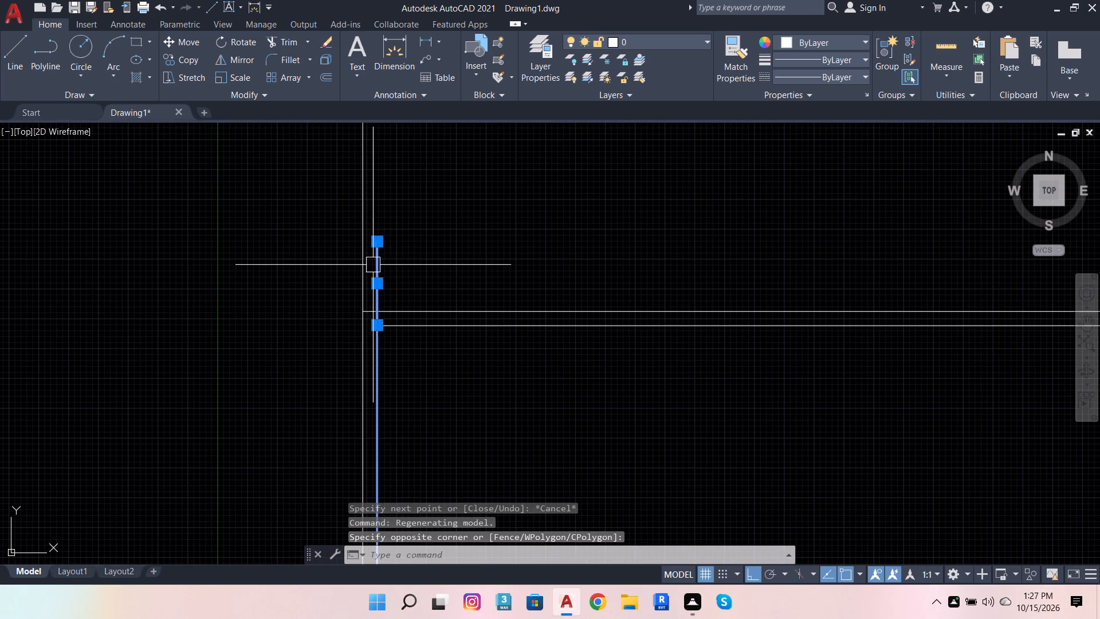
key(Escape)
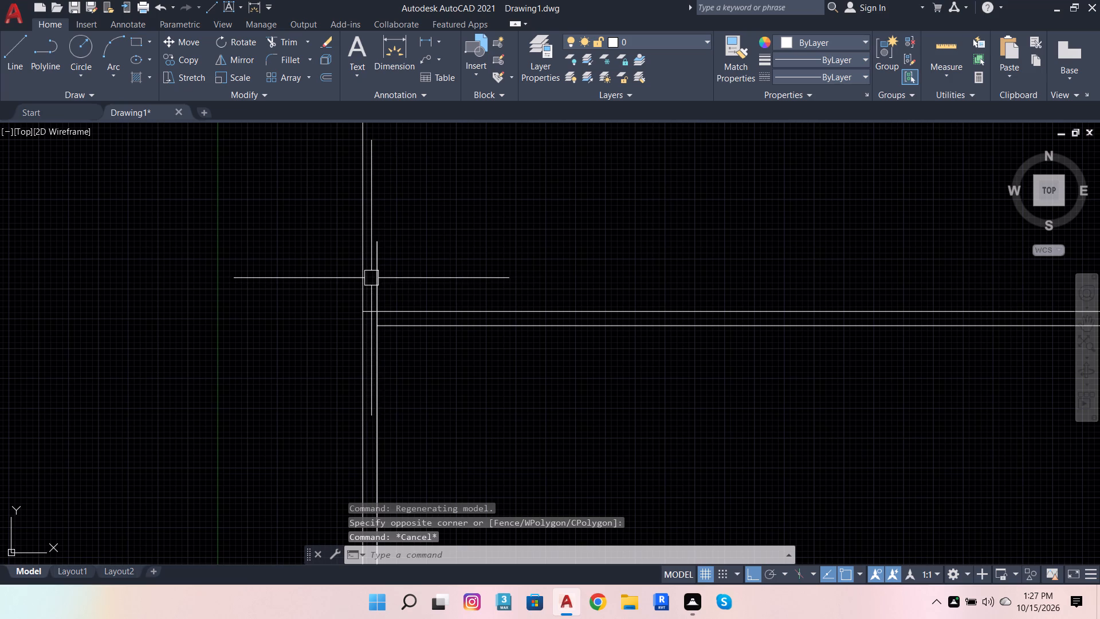
click(371, 278)
click(429, 340)
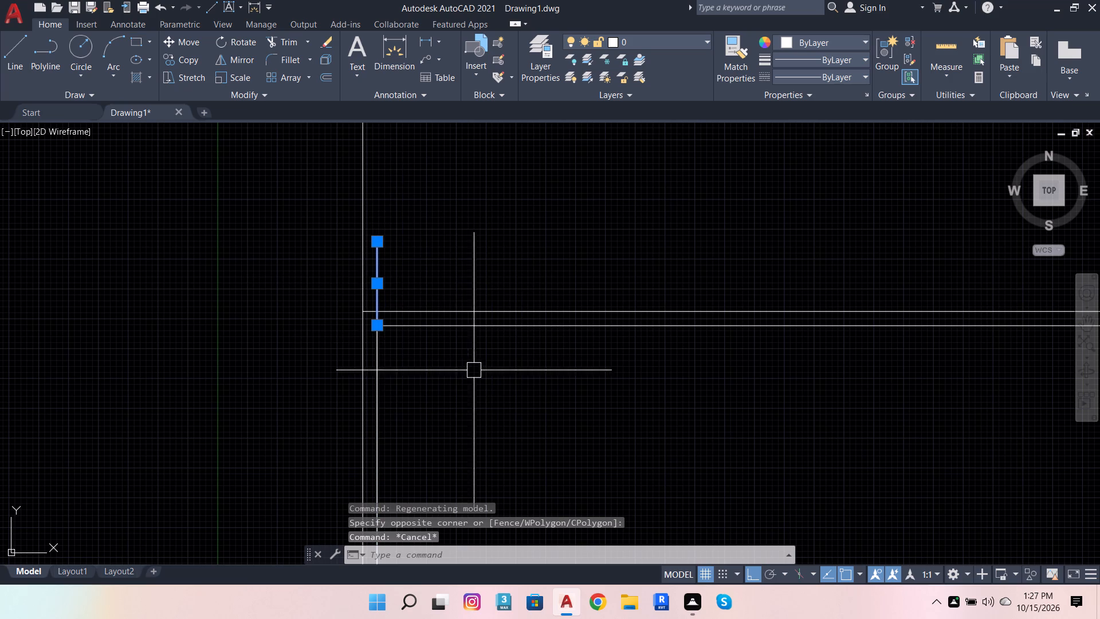
key(shift+Delete)
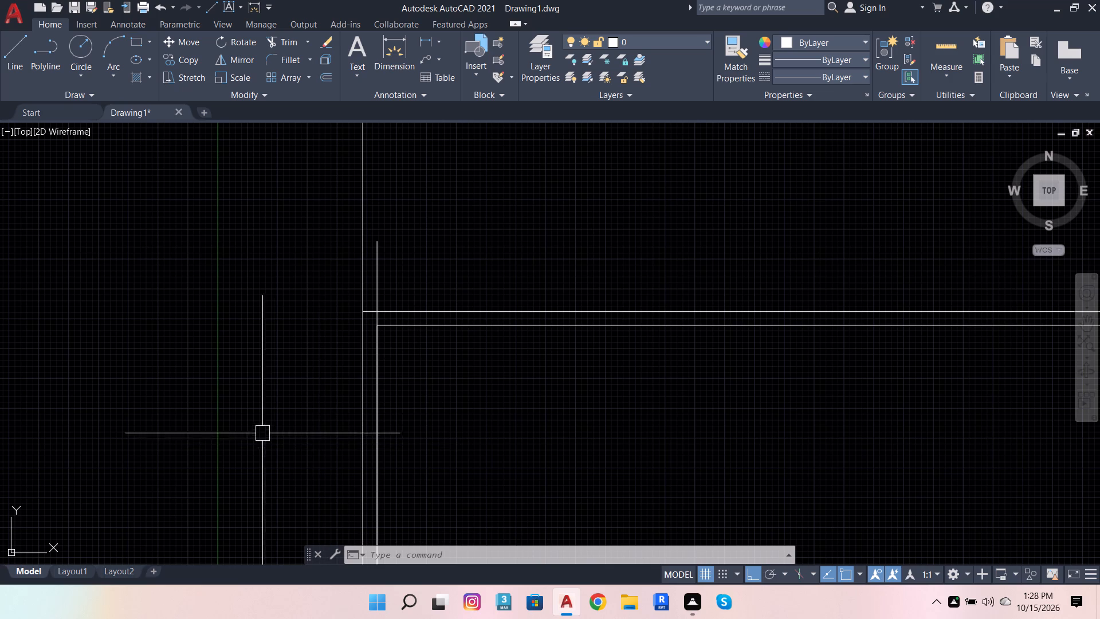
Offset the long vertical line on the left wall's inner face 12' to the right, matching Bedroom 1's width.
scroll(319, 263, down, 3)
scroll(338, 269, up, 1)
scroll(317, 275, down, 1)
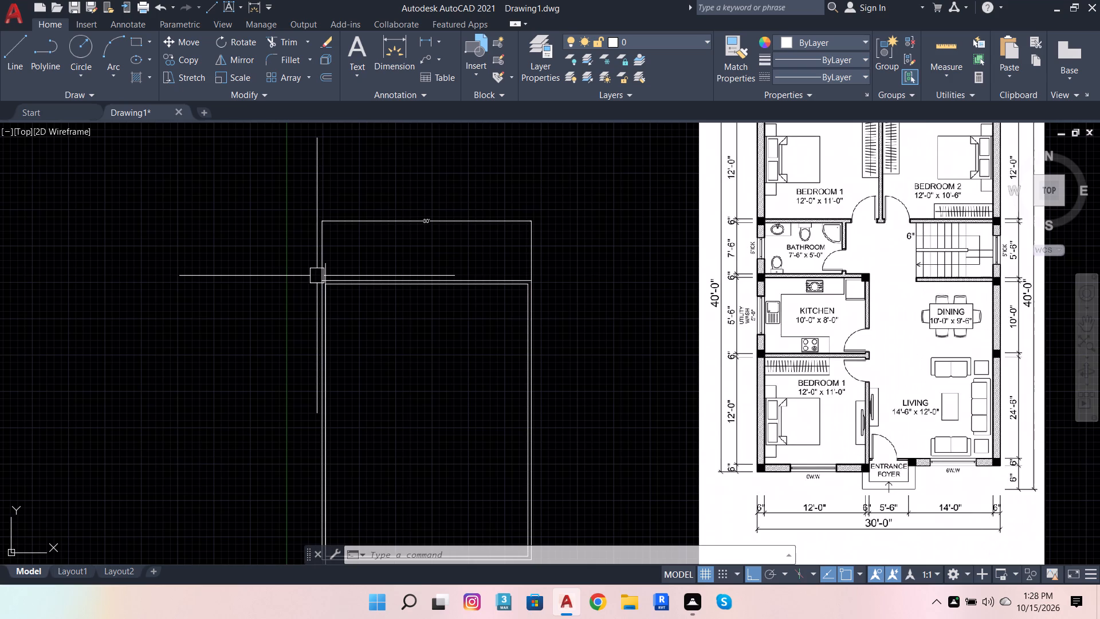
scroll(315, 284, down, 1)
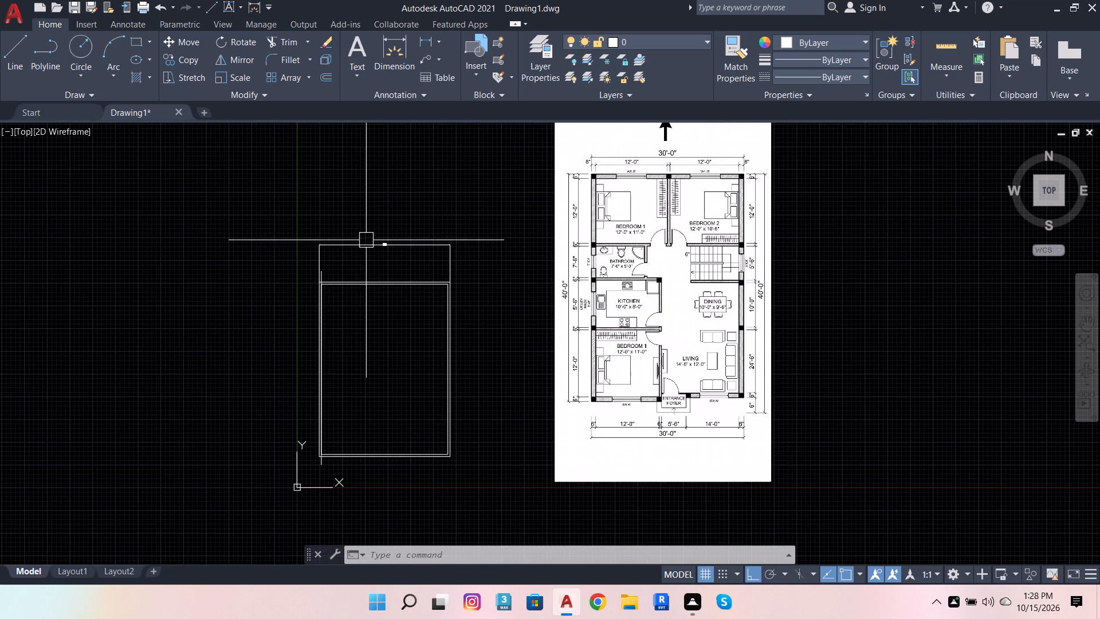
scroll(328, 283, up, 3)
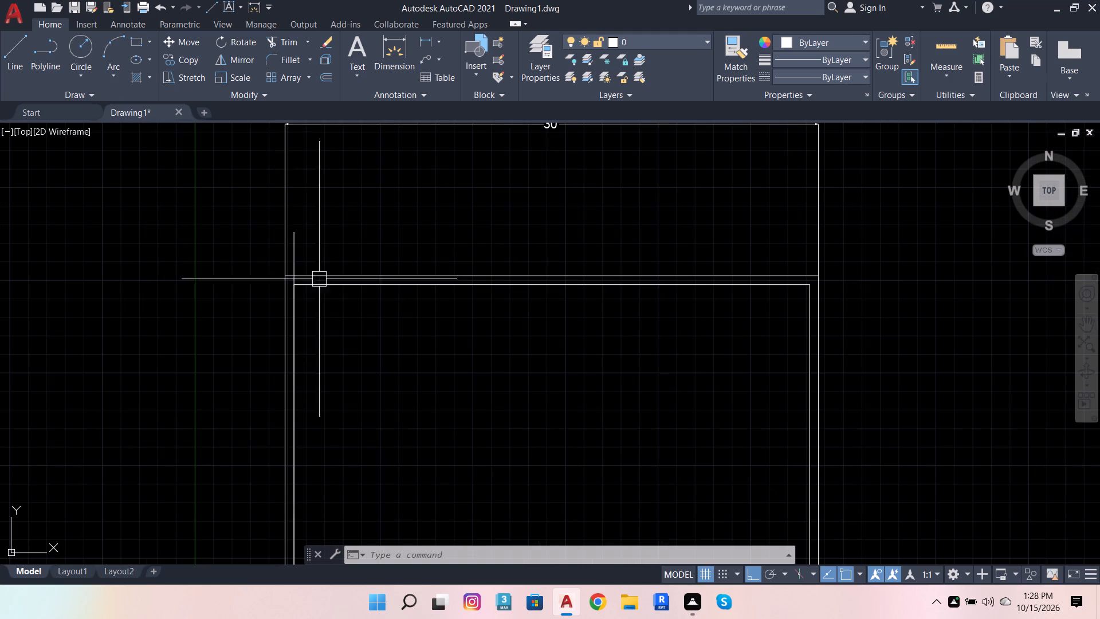
click(293, 252)
click(321, 74)
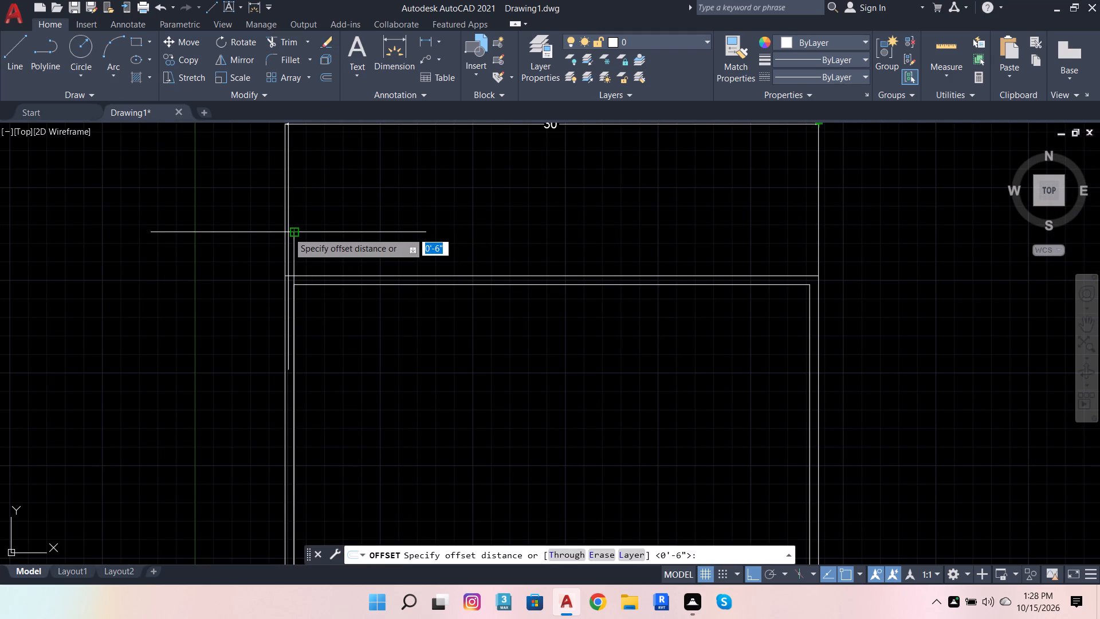
click(291, 233)
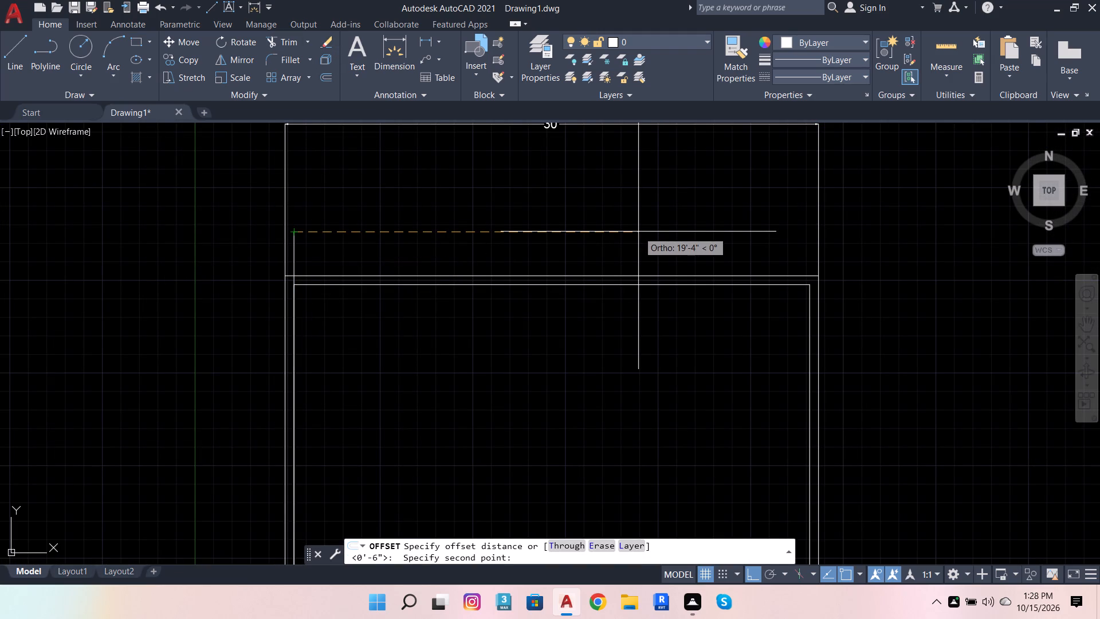
text(12')
key(Return)
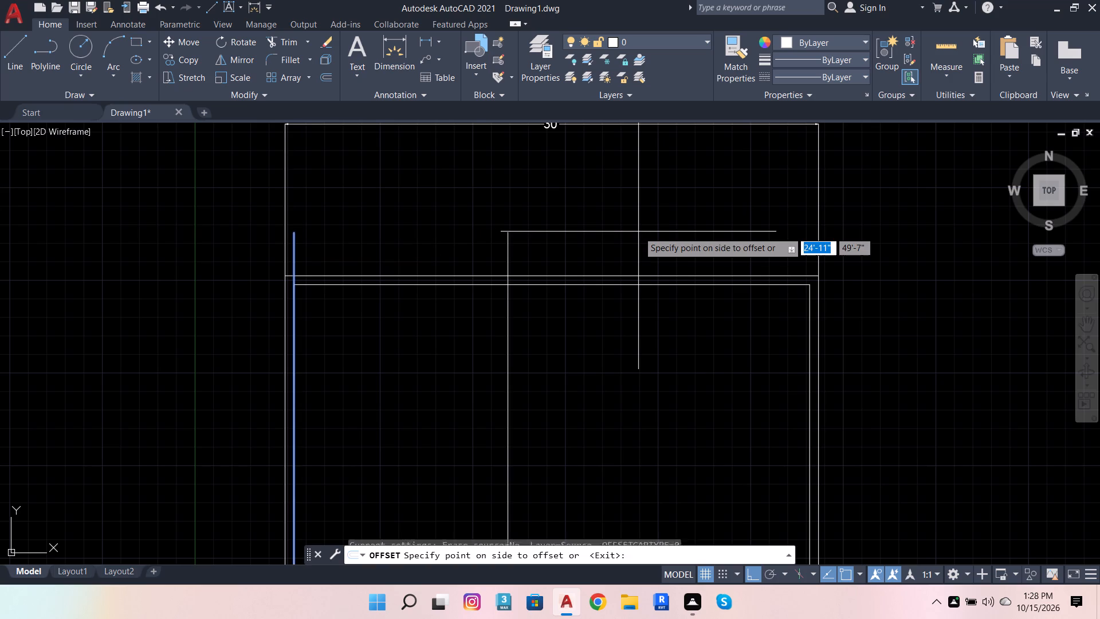
click(638, 232)
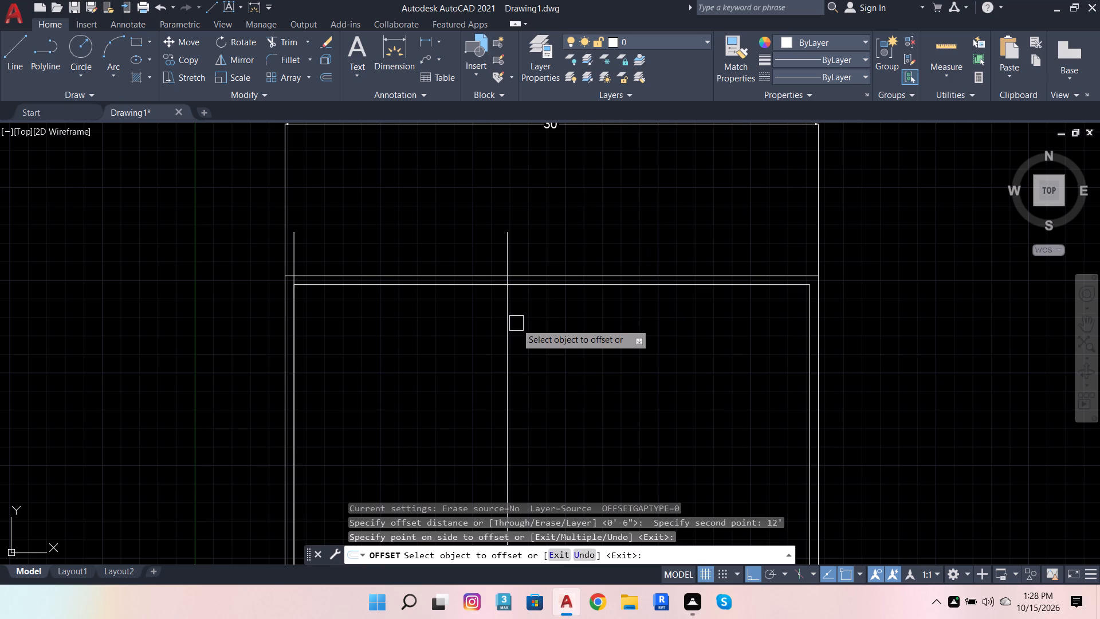
Offset the new vertical partition line 6" to the right for the wall thickness between the two upper bedrooms.
scroll(563, 377, down, 3)
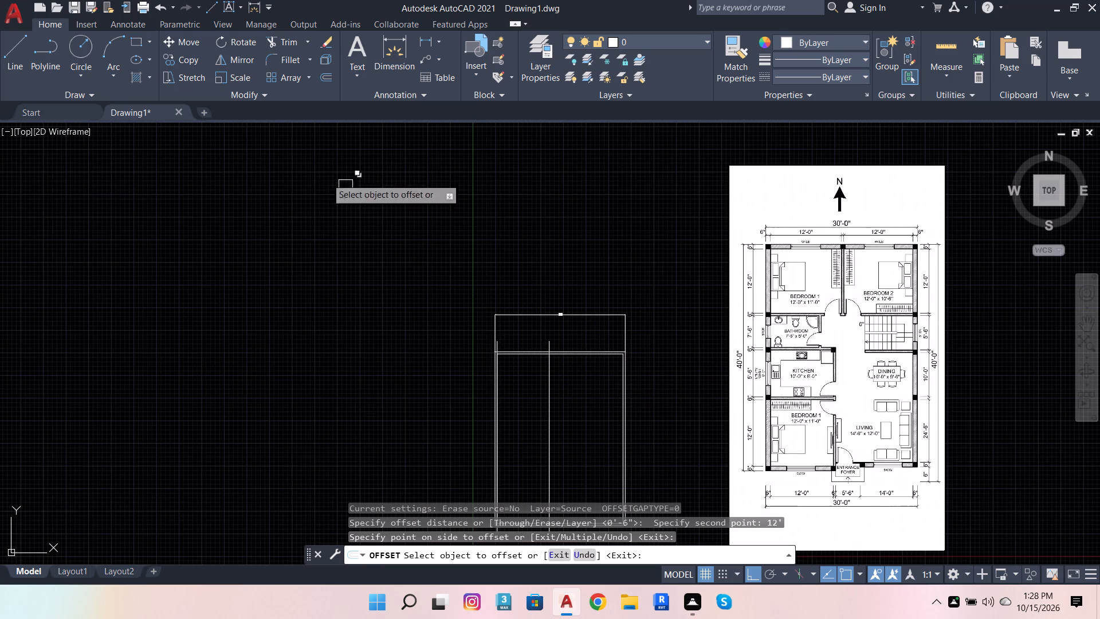
scroll(814, 223, up, 3)
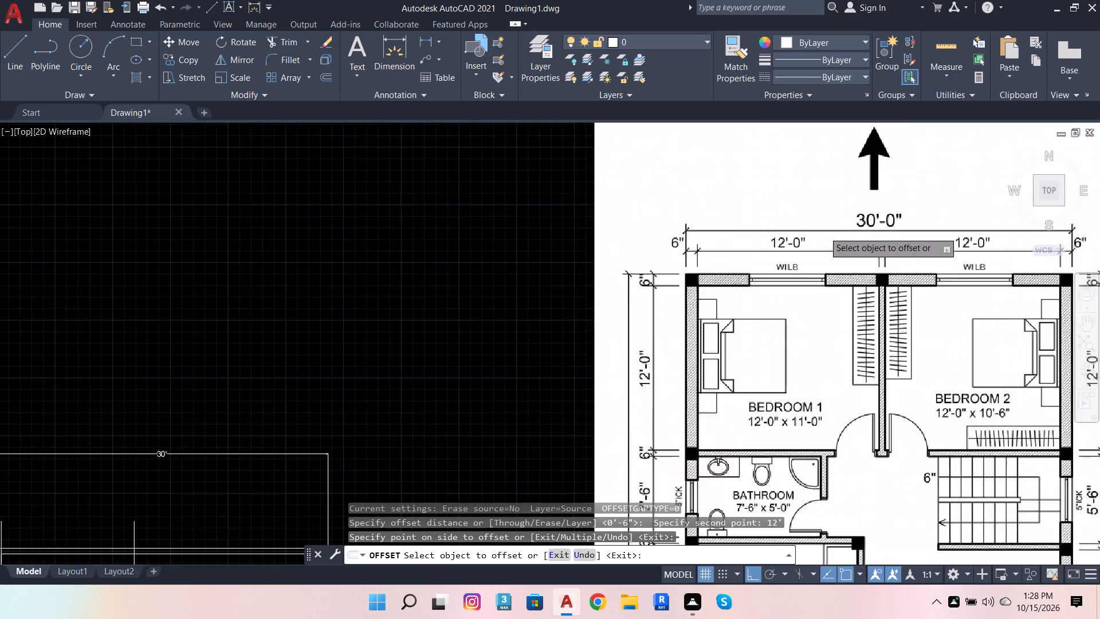
scroll(678, 276, down, 1)
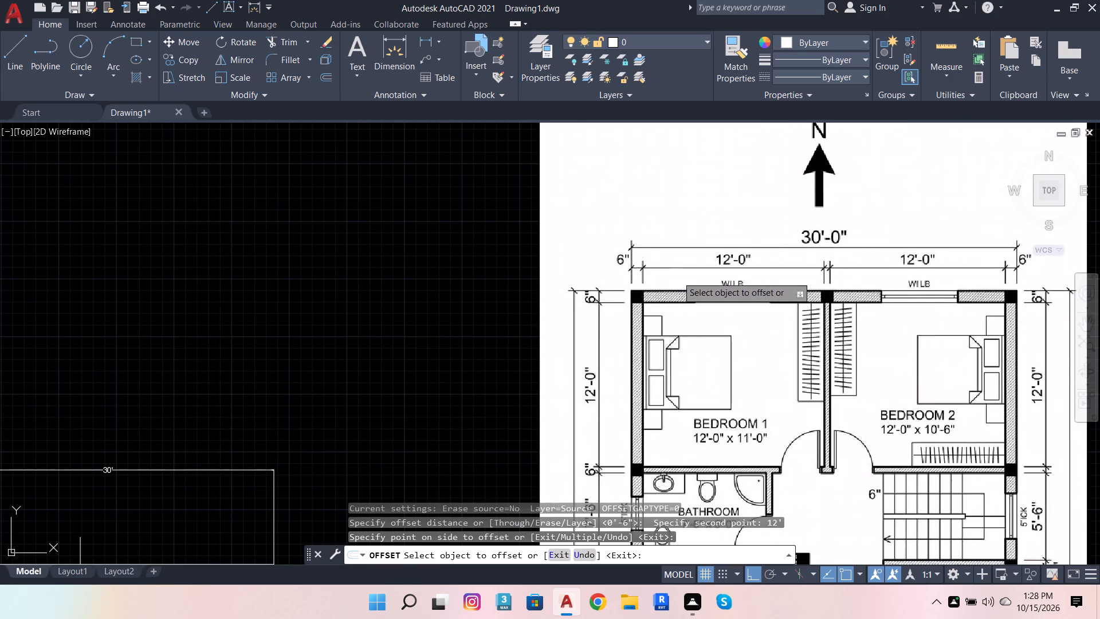
scroll(671, 271, down, 2)
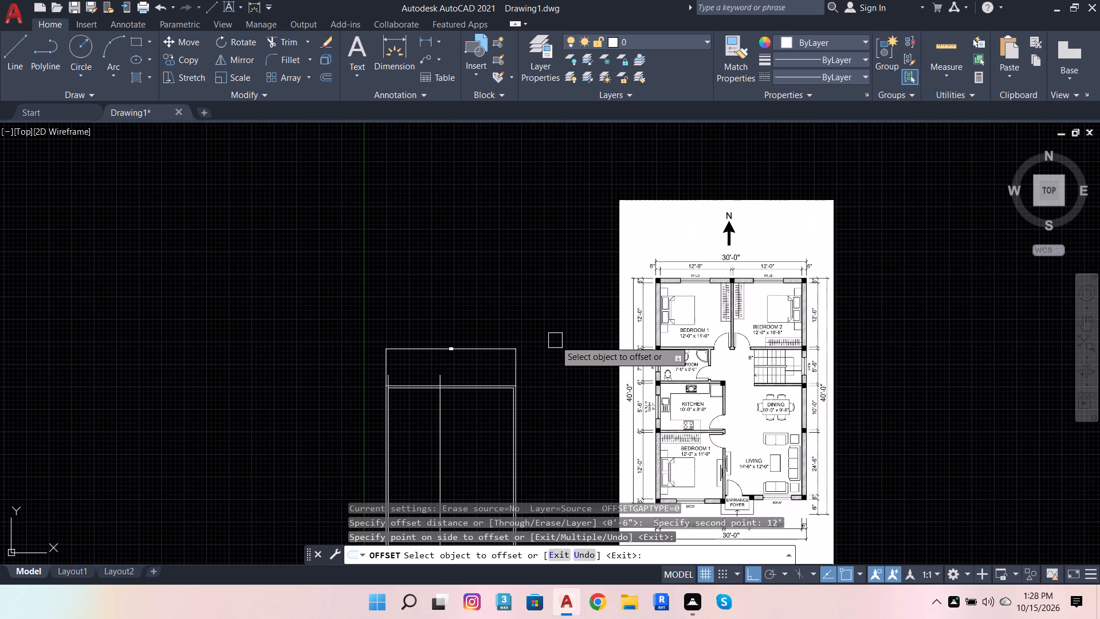
click(323, 84)
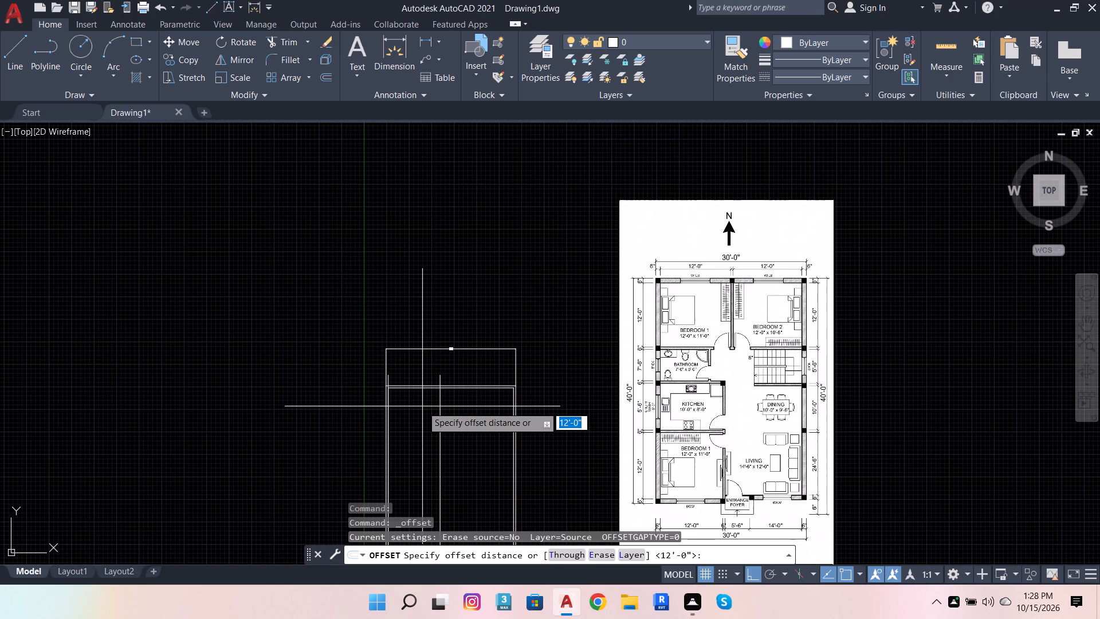
scroll(437, 406, up, 2)
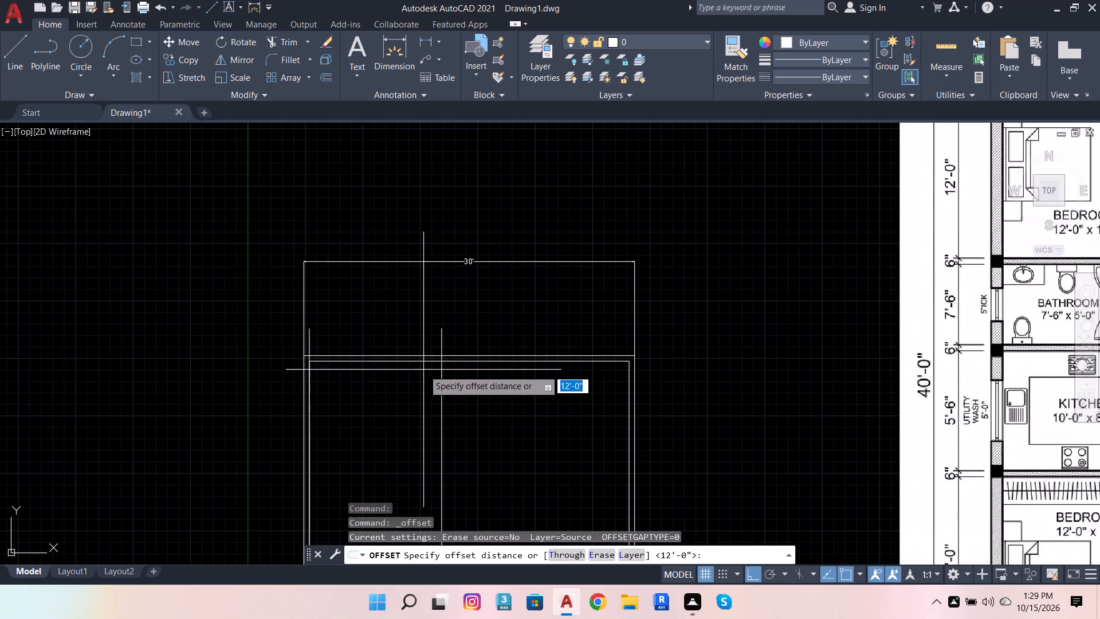
click(446, 335)
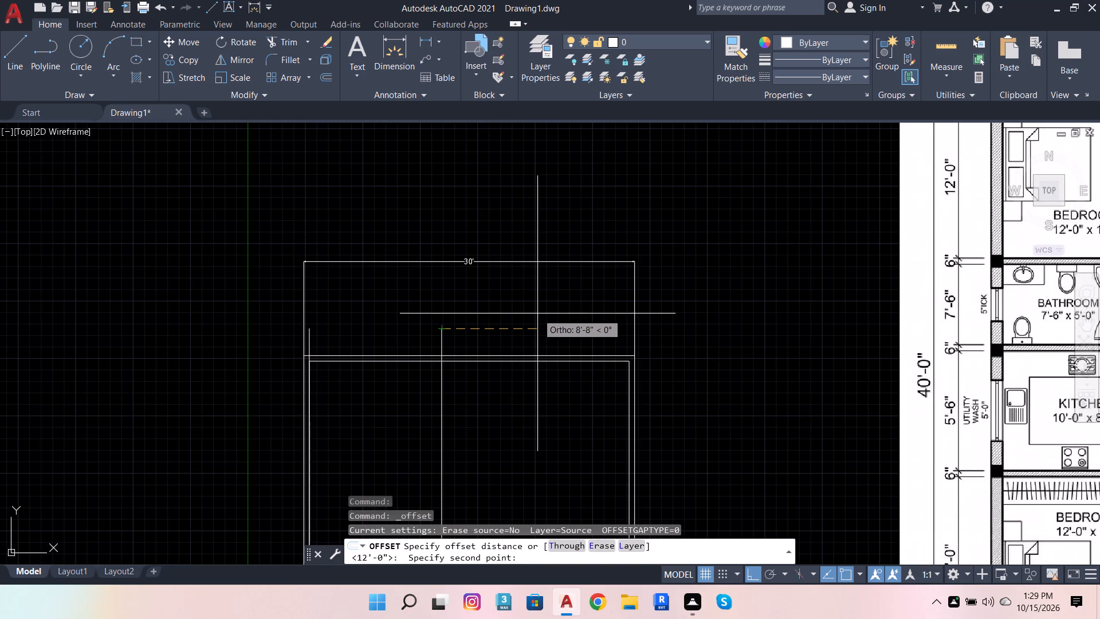
key(6)
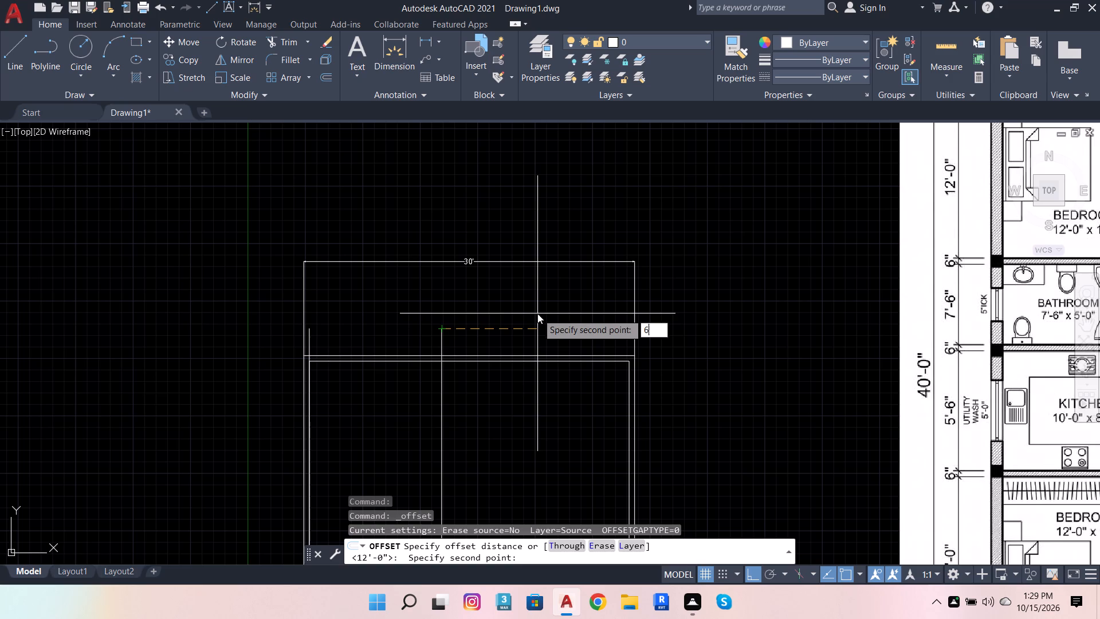
key(Return)
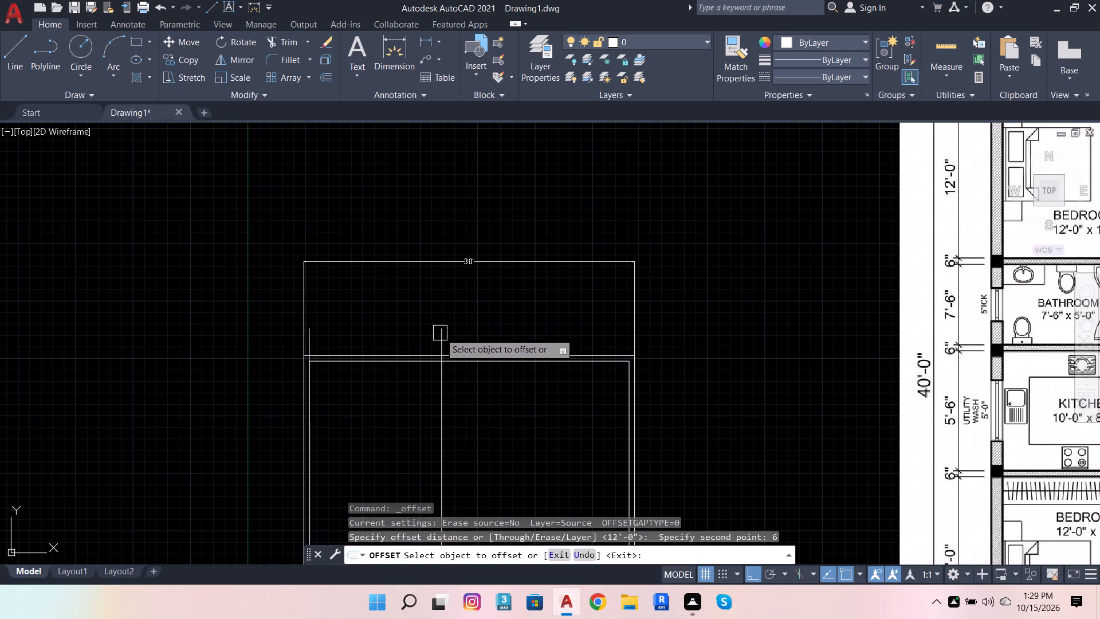
click(440, 333)
click(519, 314)
scroll(465, 302, down, 2)
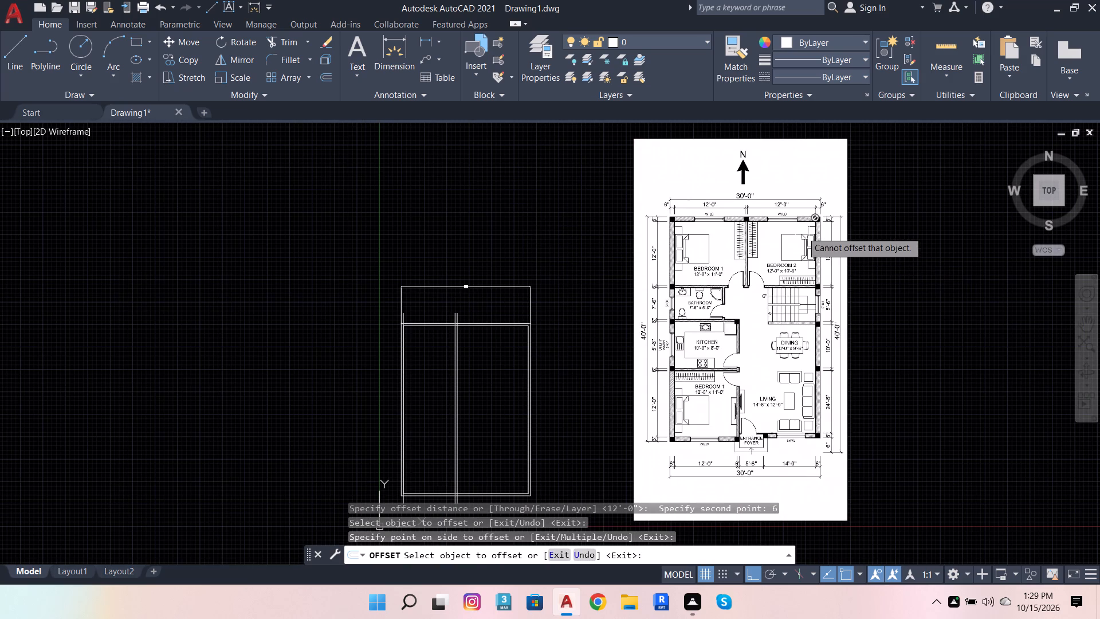
scroll(781, 215, up, 1)
scroll(764, 229, down, 1)
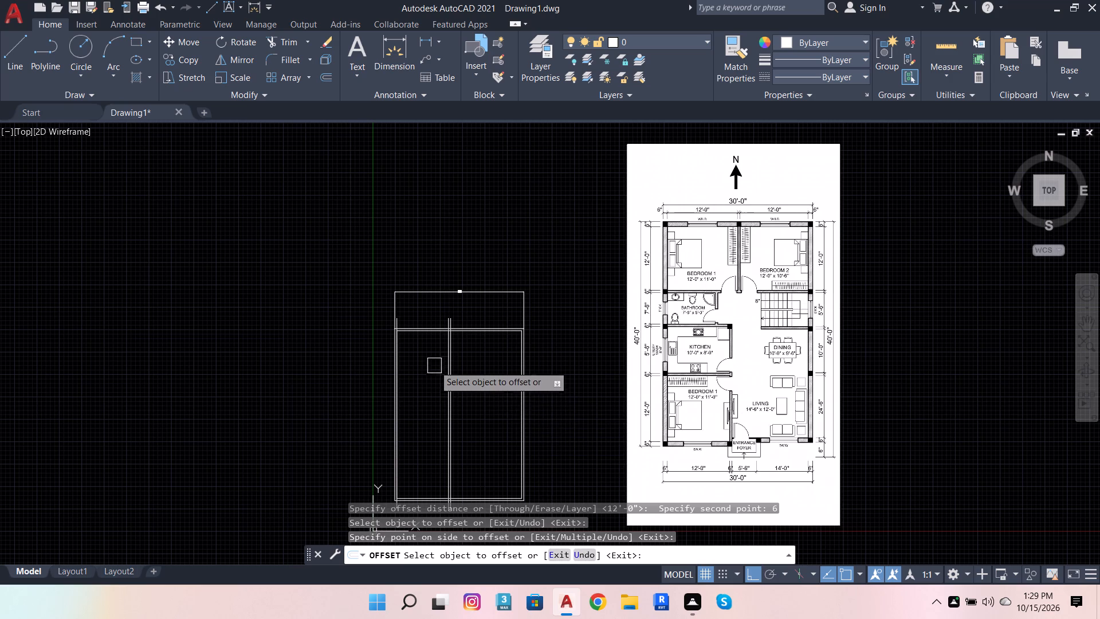
scroll(434, 363, up, 2)
click(434, 227)
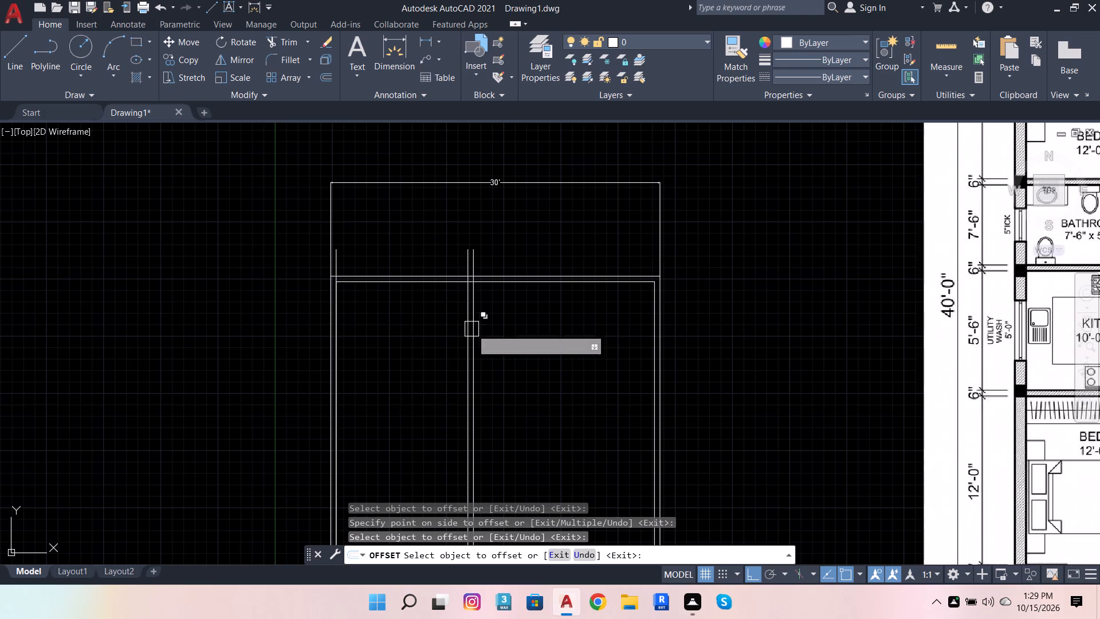
key(Escape)
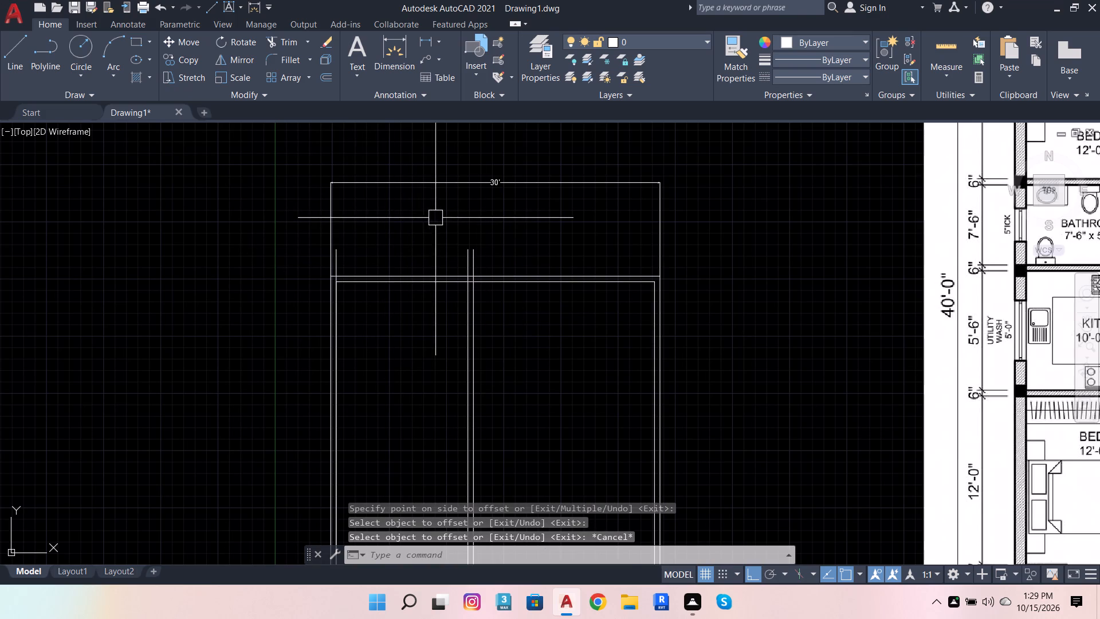
Delete the two long vertical partition lines offset from the left wall.
click(437, 218)
click(477, 422)
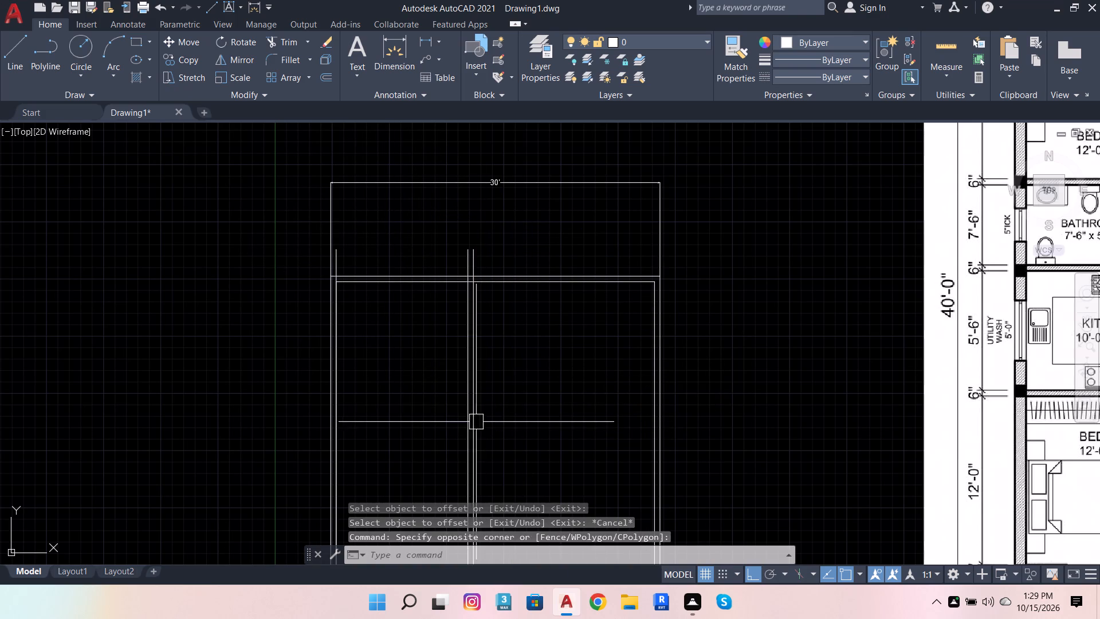
click(464, 405)
click(474, 409)
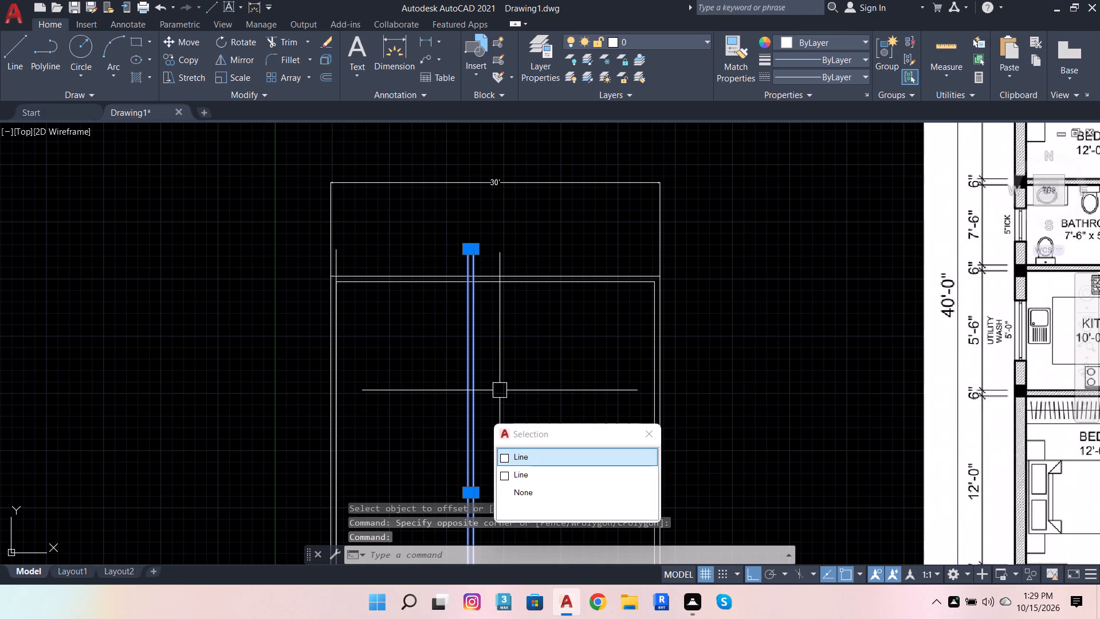
key(shift+Delete)
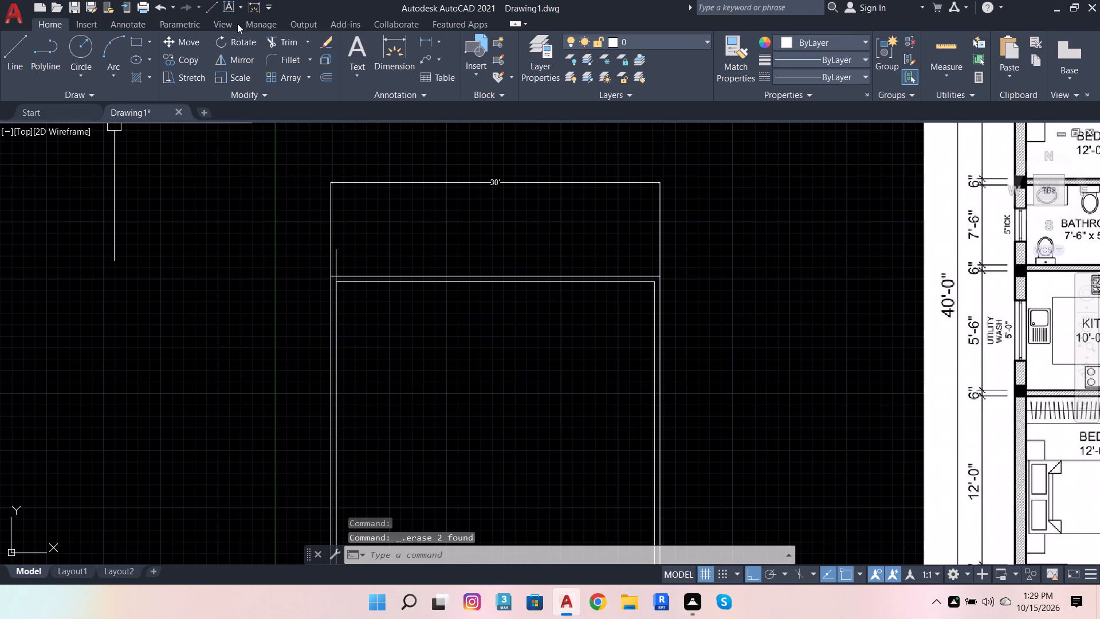
Draw a short vertical line upward from the midpoint of the top wall's inner face, ending just above the outer face.
click(17, 51)
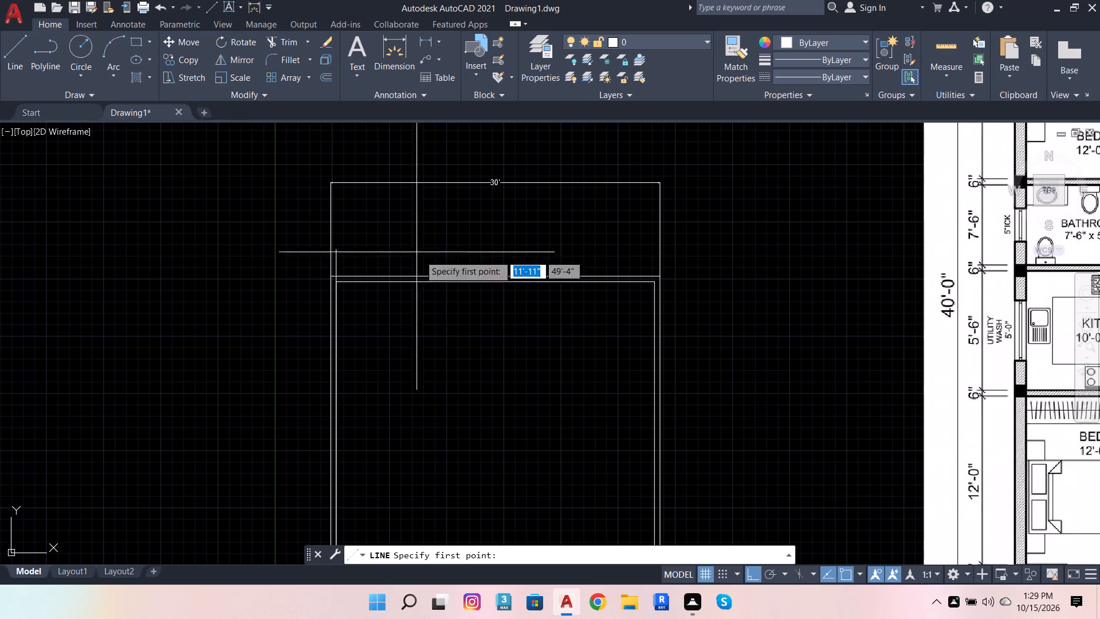
shift+right_click(466, 327)
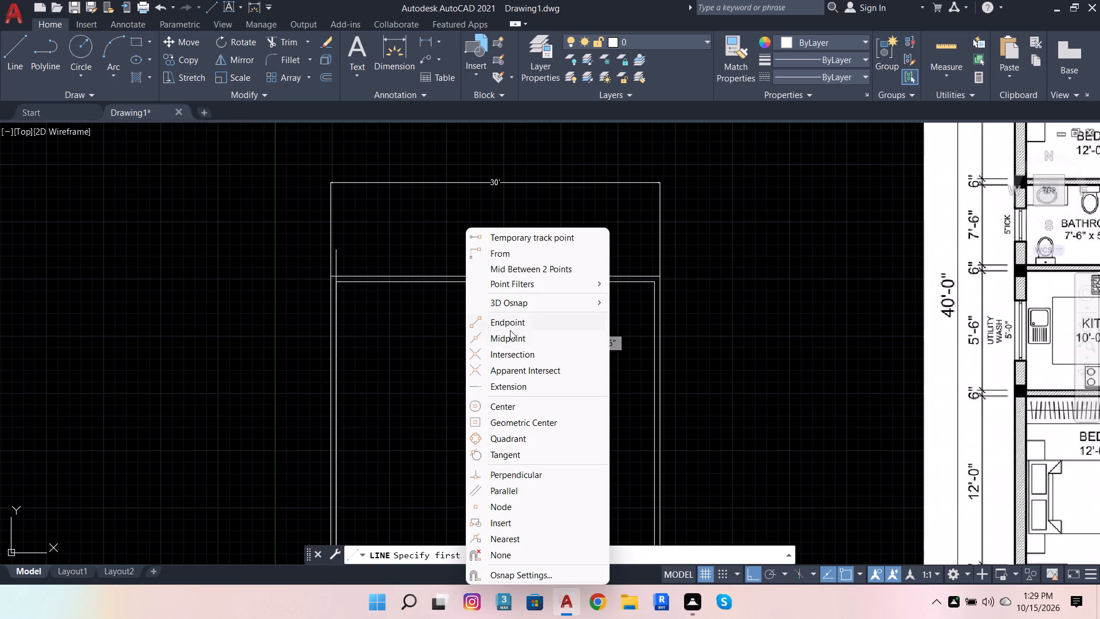
click(508, 335)
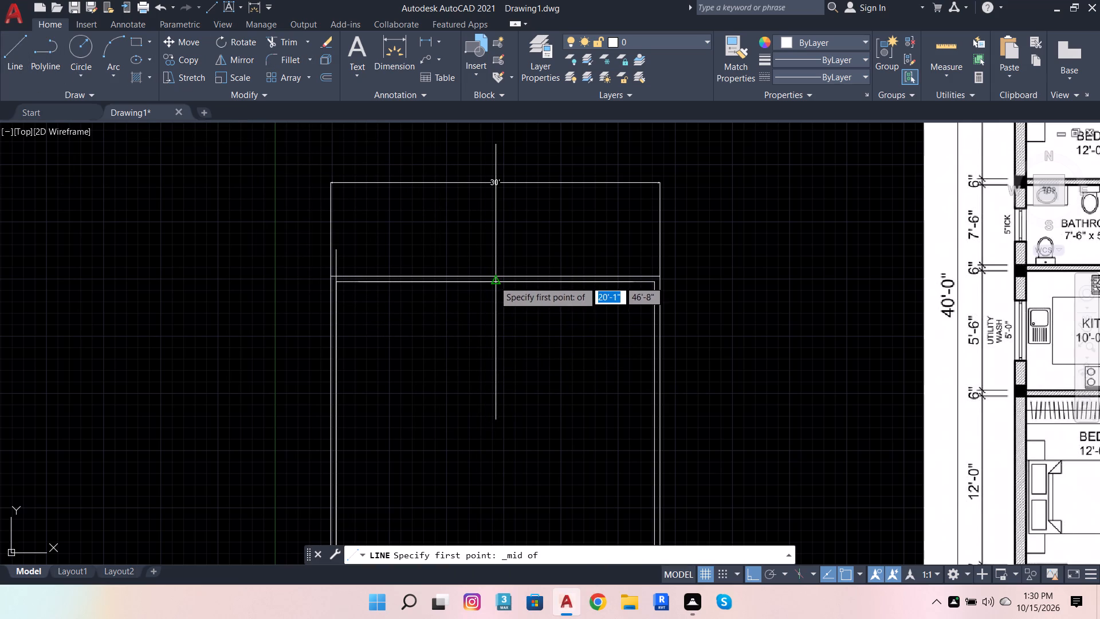
click(493, 281)
scroll(496, 260, up, 2)
click(496, 260)
key(space)
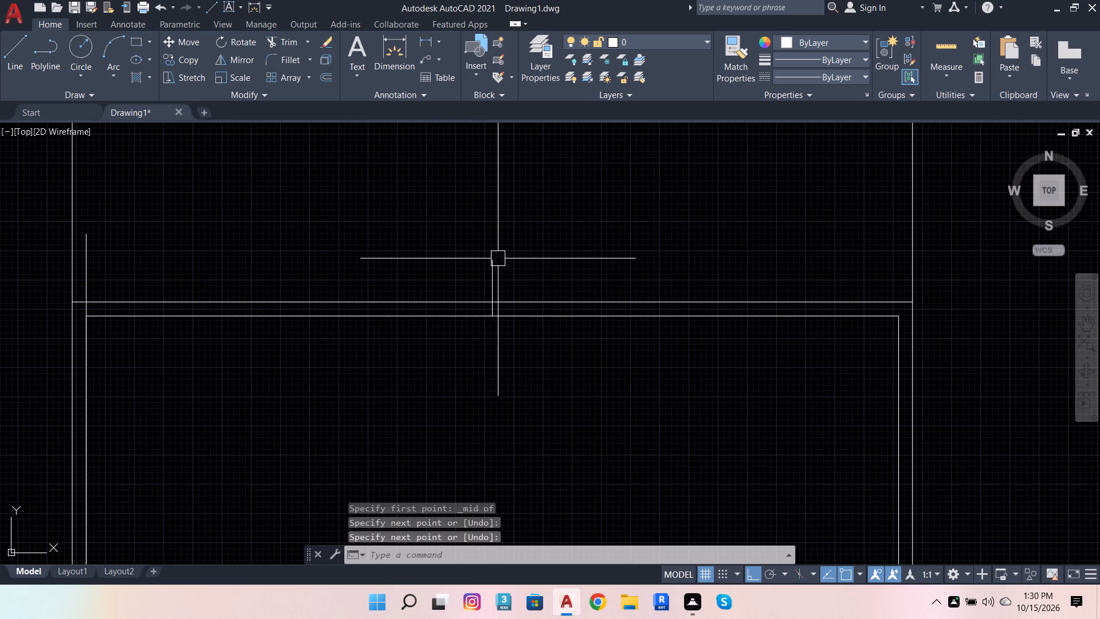
Offset the short vertical centre line 3" to each side for a 6" partition wall.
click(498, 258)
click(330, 71)
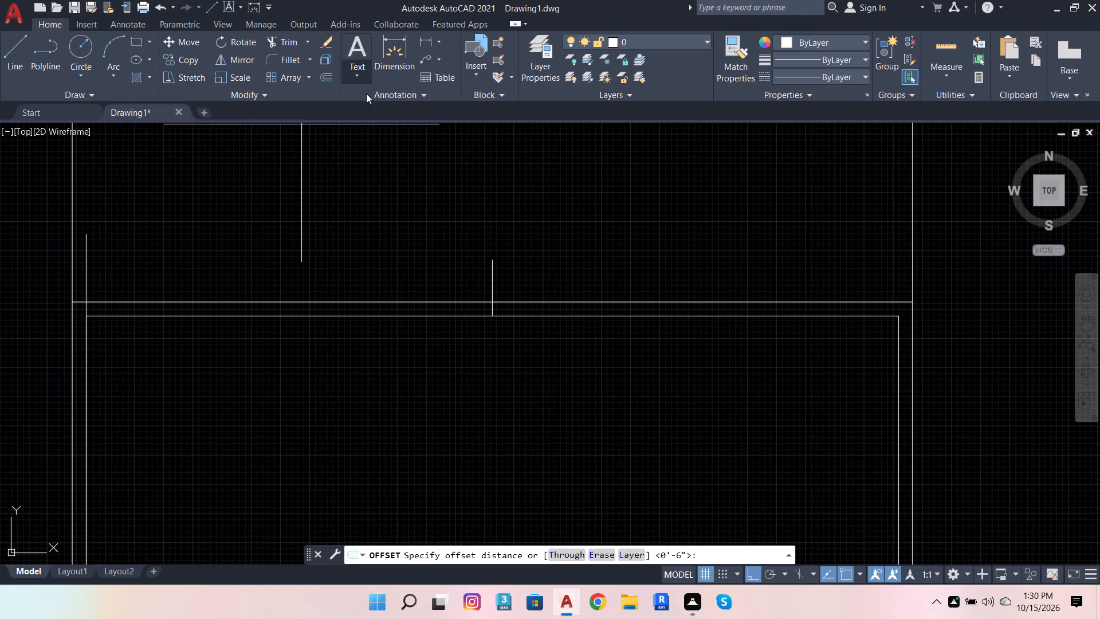
click(490, 256)
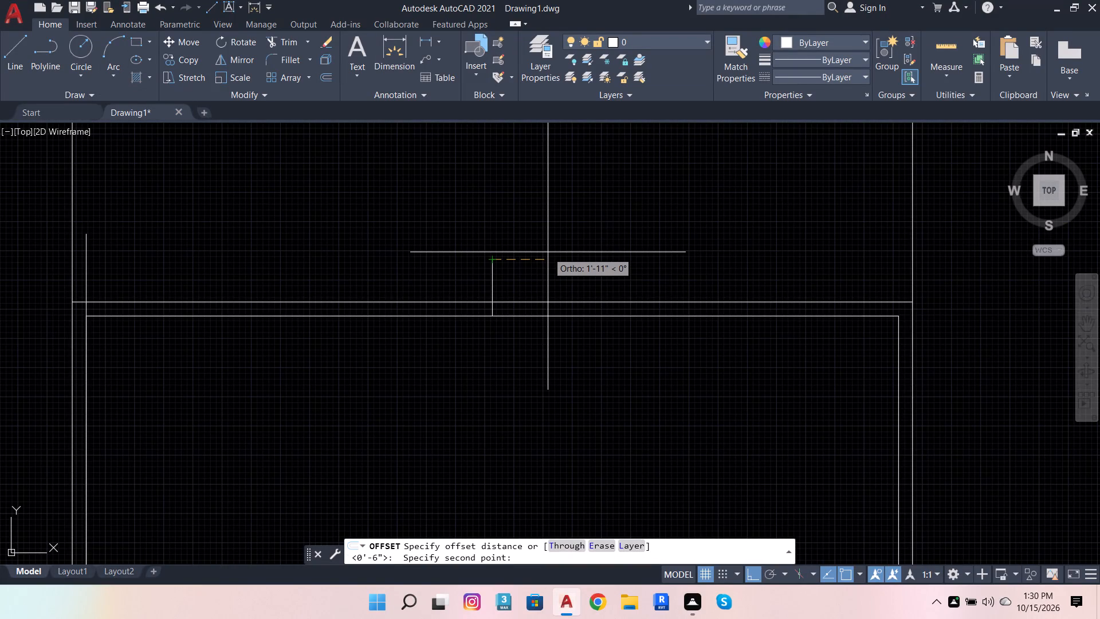
key(3)
key(Return)
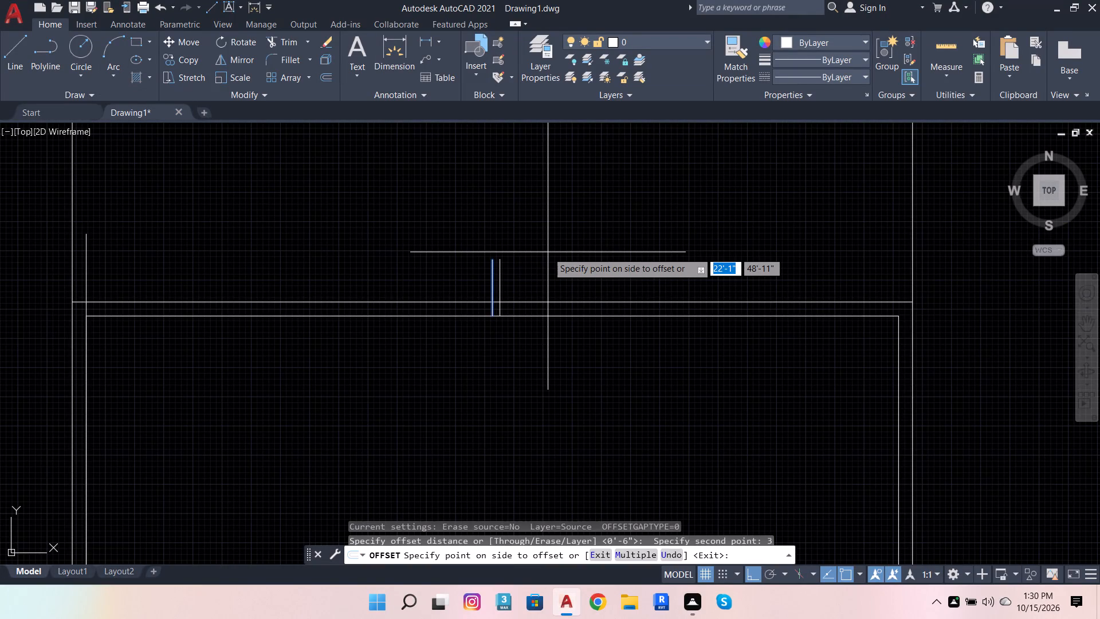
click(548, 252)
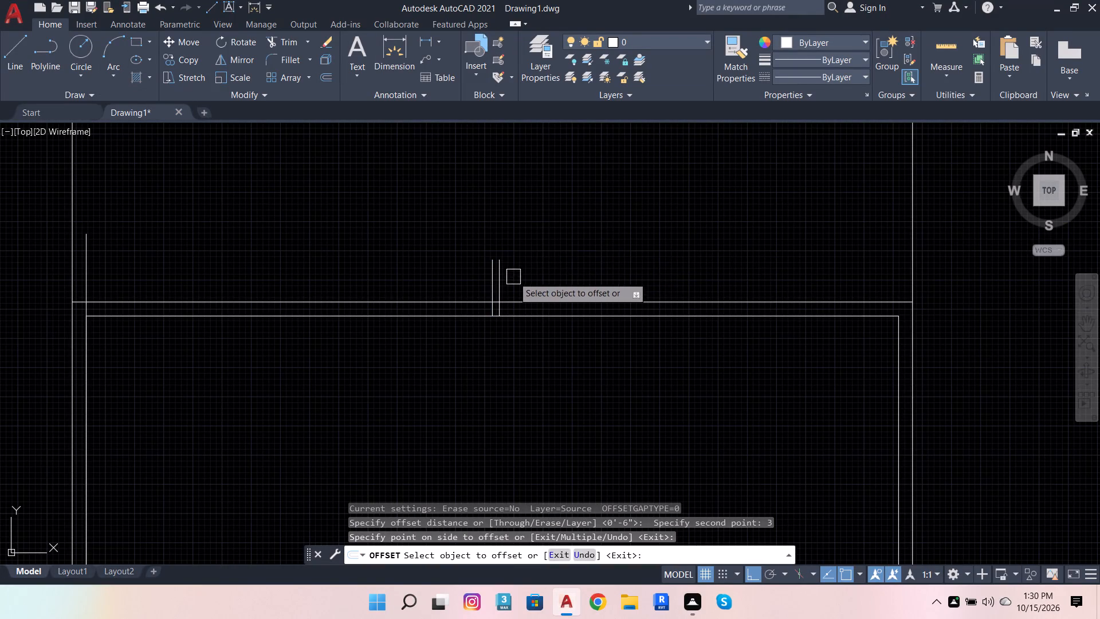
scroll(498, 286, up, 2)
click(481, 287)
click(364, 295)
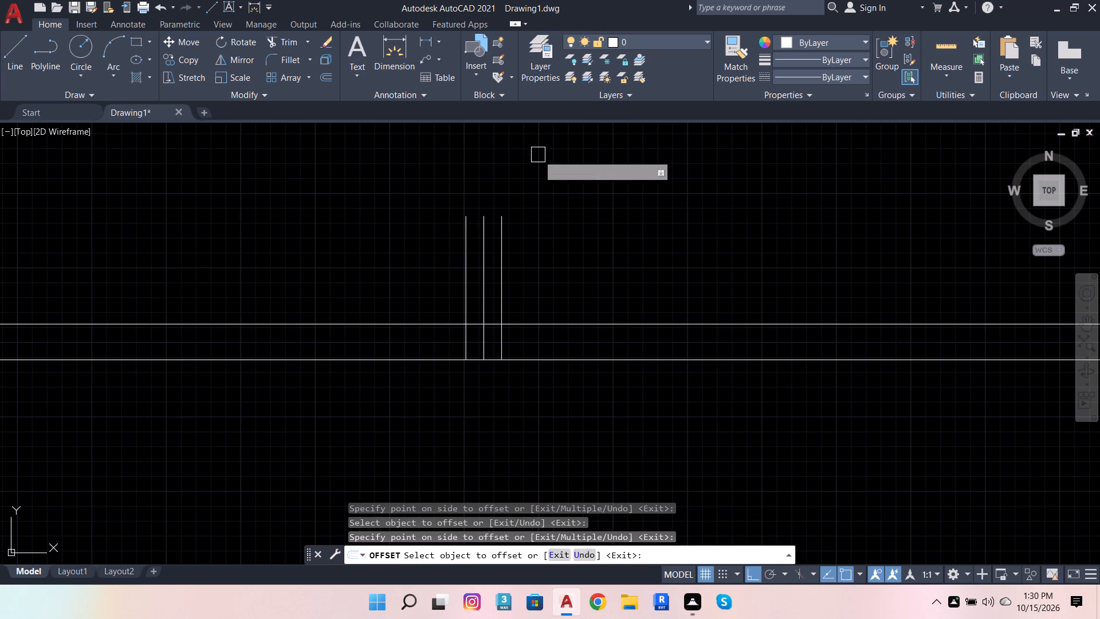
key(Escape)
Delete the middle of the three short vertical lines on the top wall.
click(489, 234)
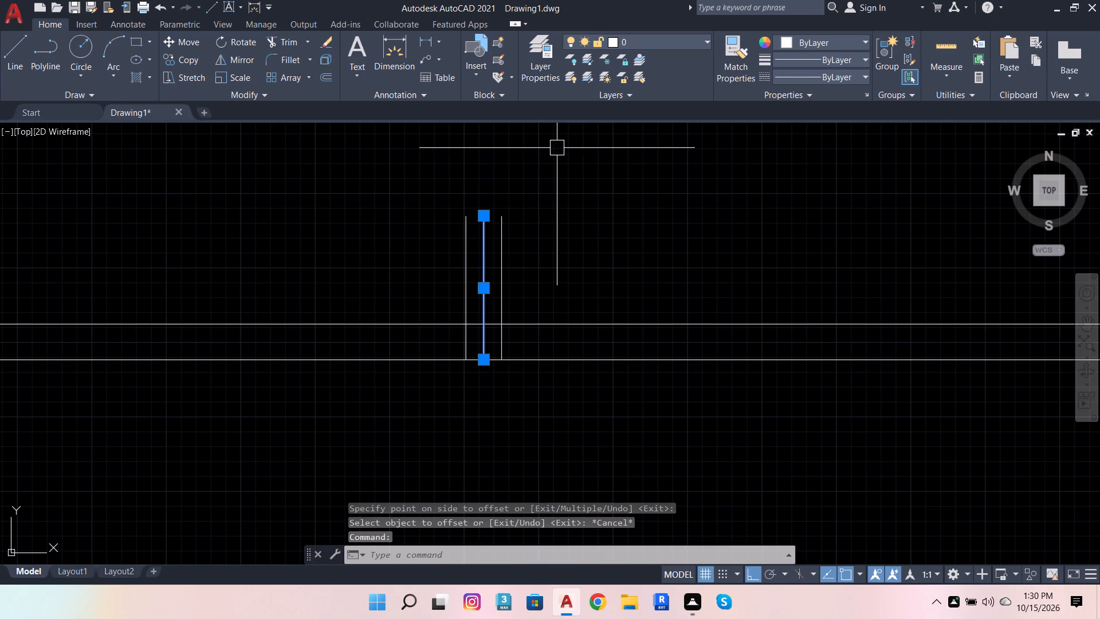
key(shift+Delete)
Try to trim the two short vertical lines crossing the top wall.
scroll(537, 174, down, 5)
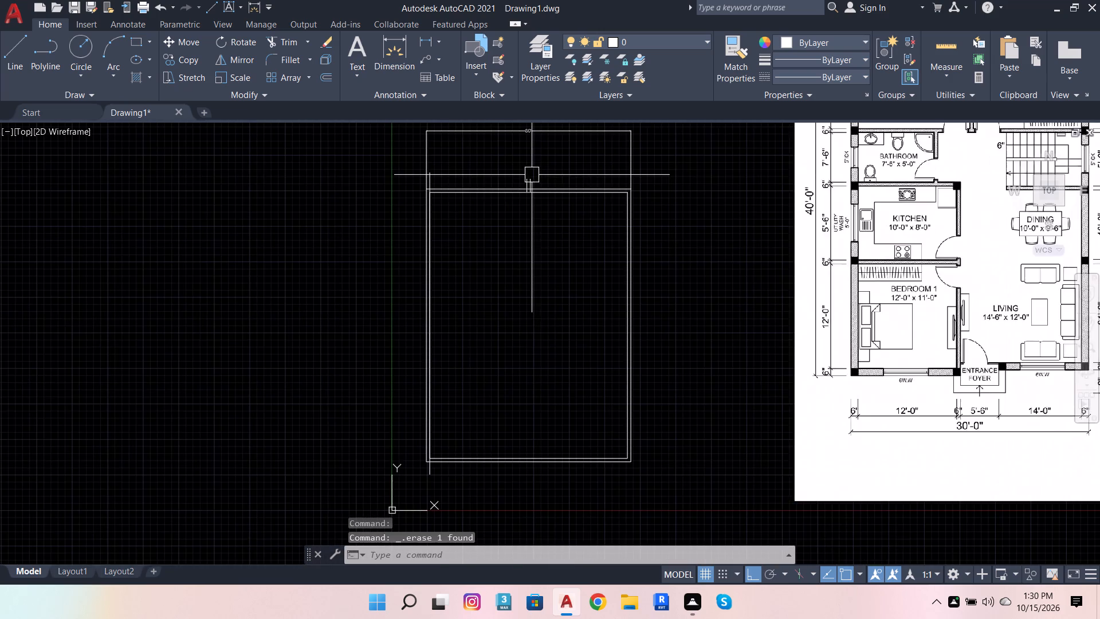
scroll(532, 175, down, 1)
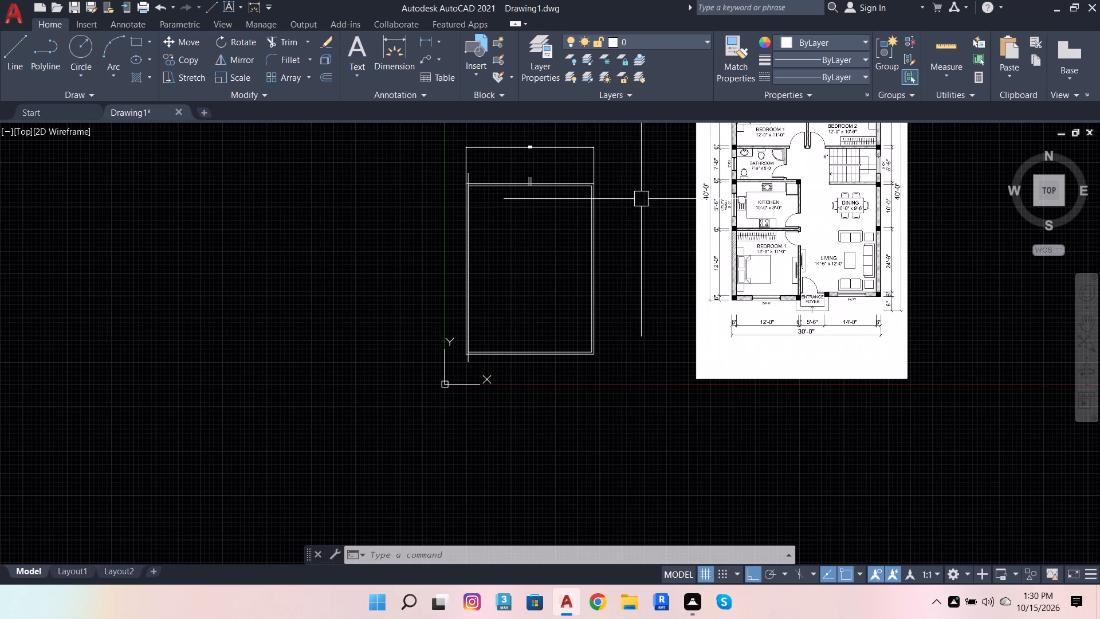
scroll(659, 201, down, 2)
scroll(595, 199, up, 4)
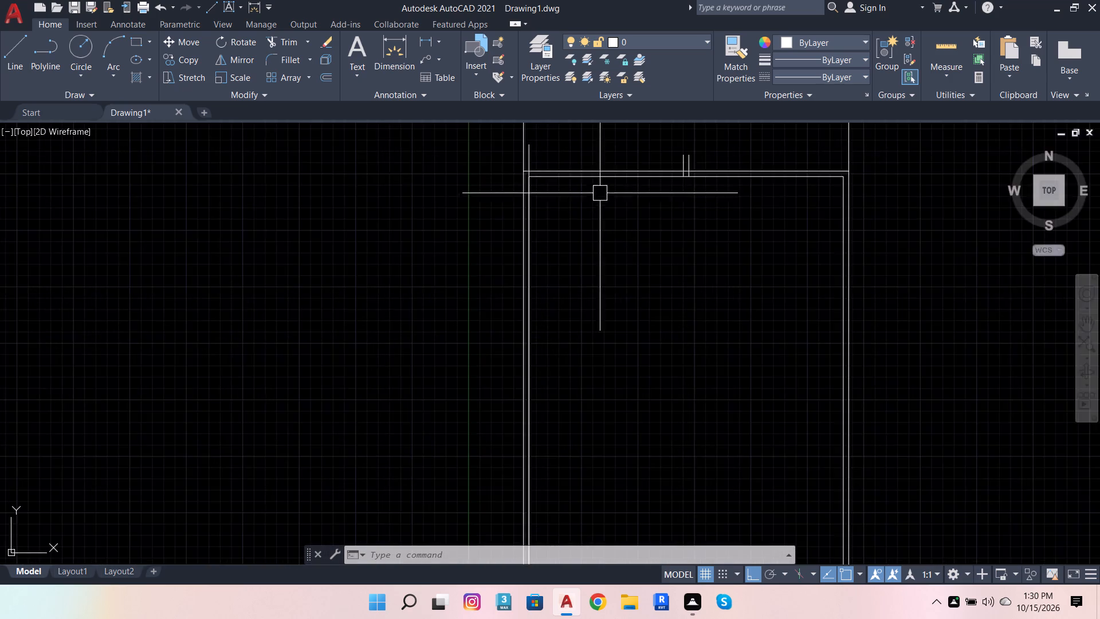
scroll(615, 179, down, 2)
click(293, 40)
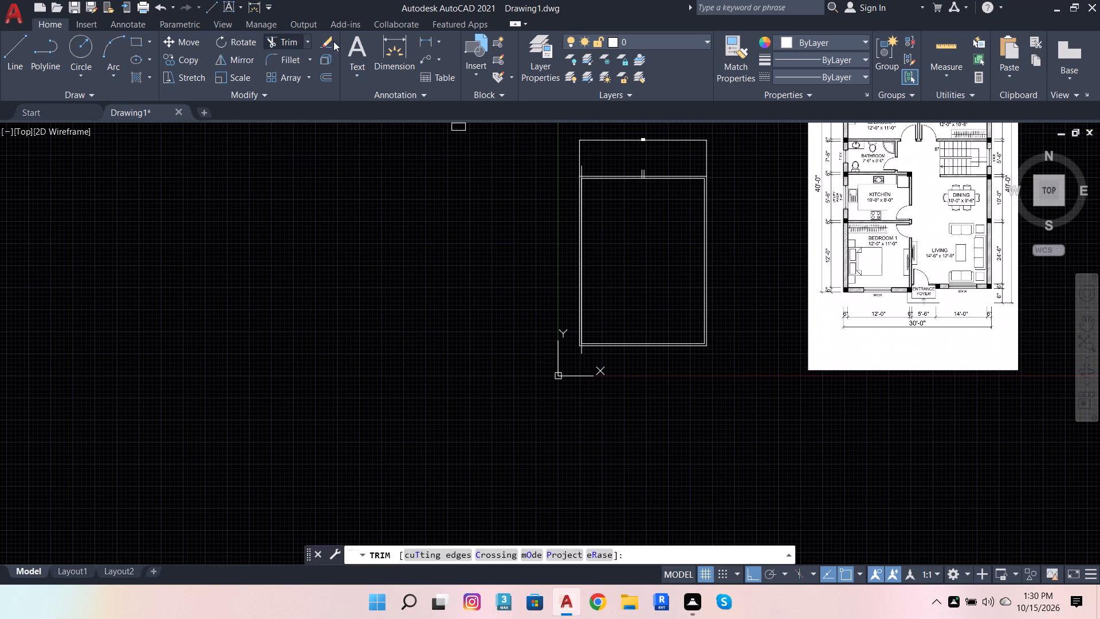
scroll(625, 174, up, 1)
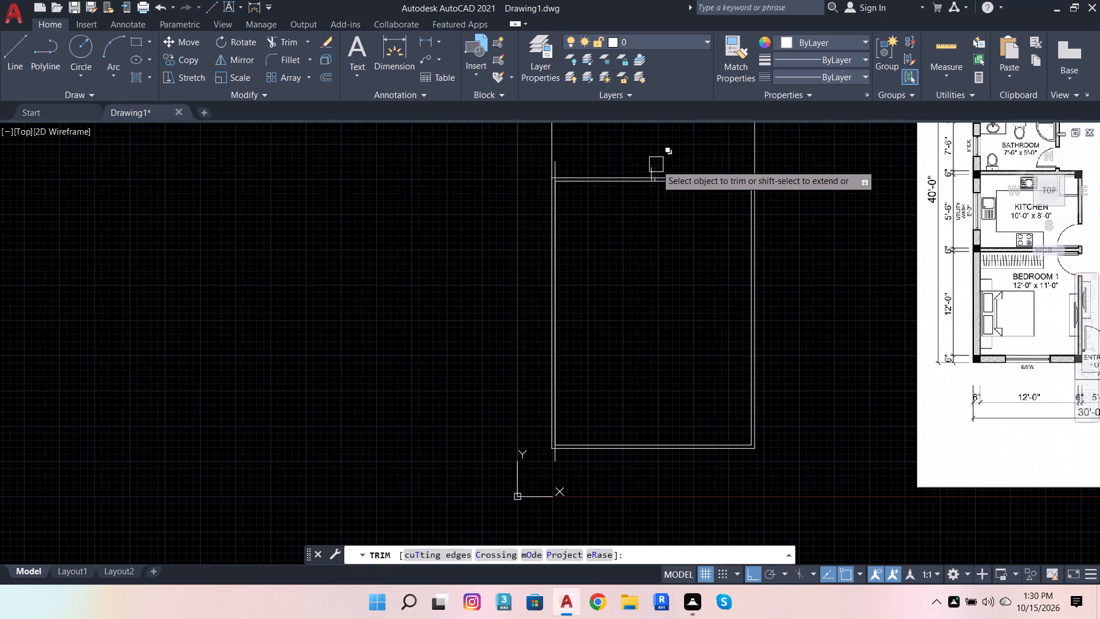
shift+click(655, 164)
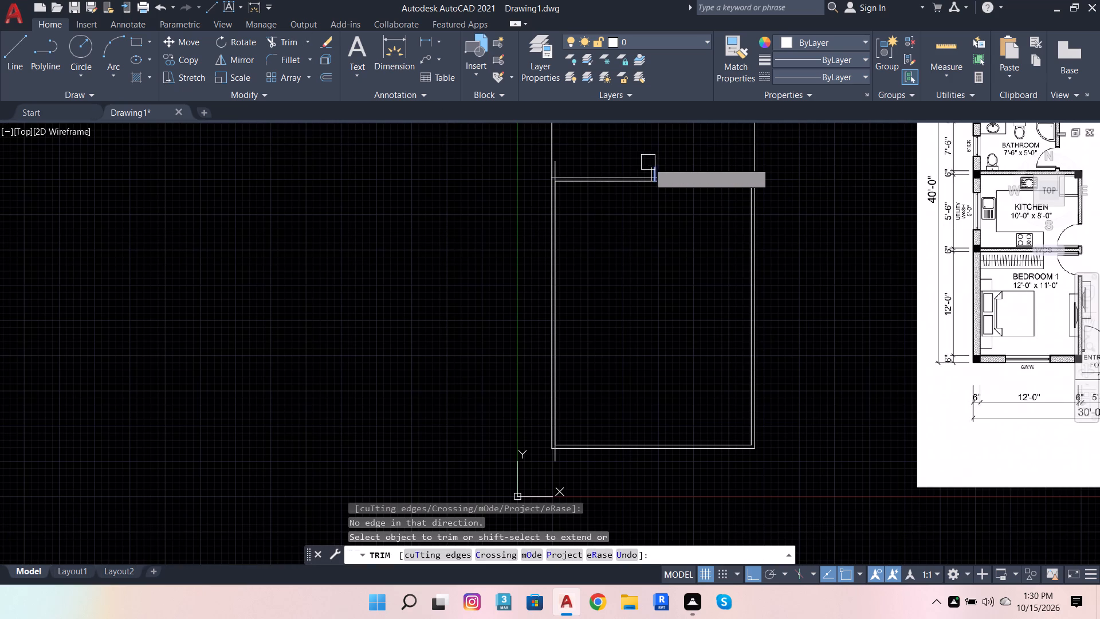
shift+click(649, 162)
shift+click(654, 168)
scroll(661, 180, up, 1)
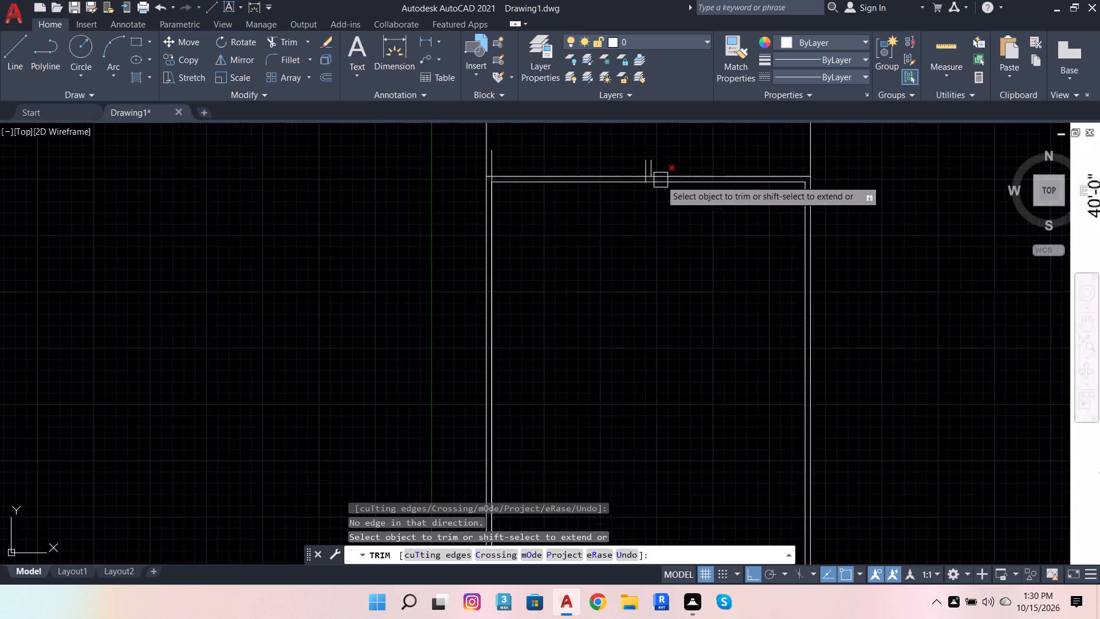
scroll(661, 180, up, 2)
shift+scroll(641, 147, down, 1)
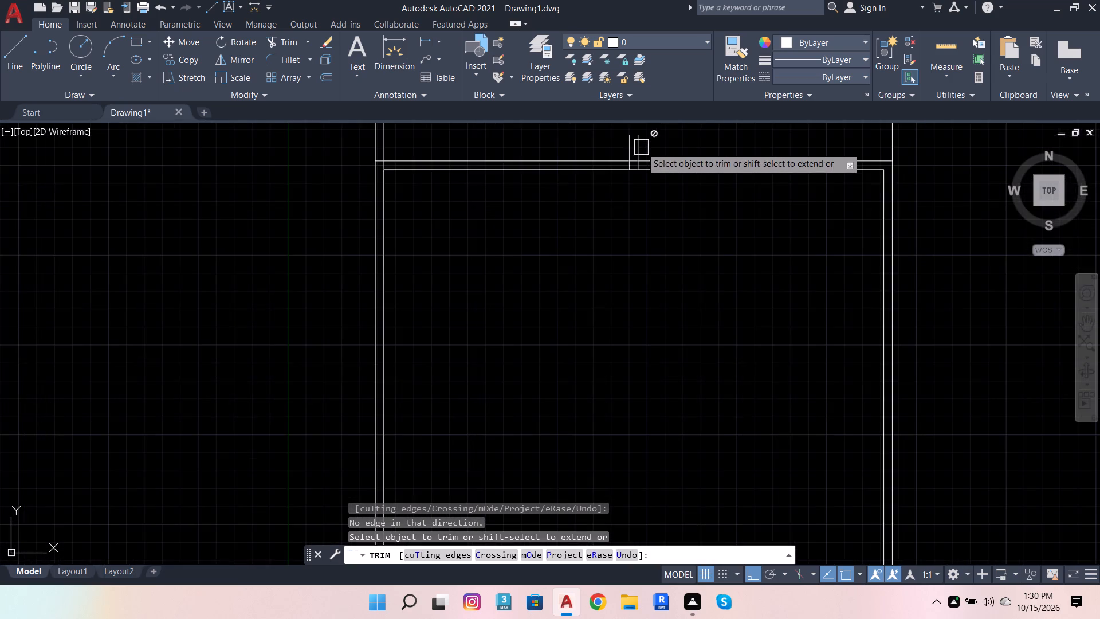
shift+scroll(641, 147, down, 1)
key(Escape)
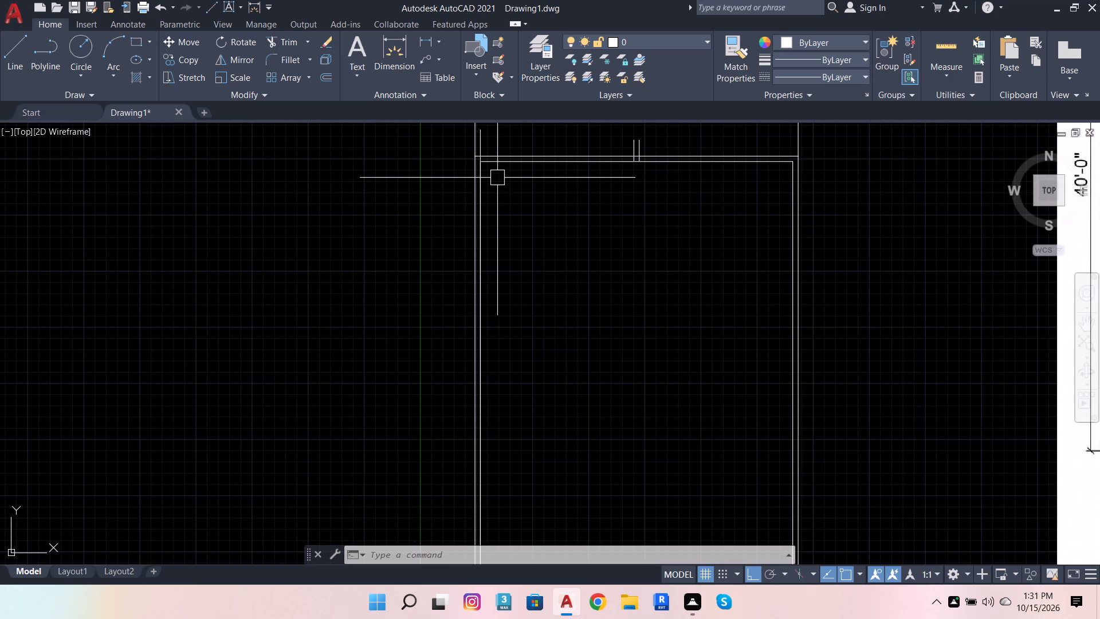
Draw a vertical line from the lower end of the left short line down past the bottom wall.
scroll(584, 148, down, 3)
scroll(589, 157, up, 2)
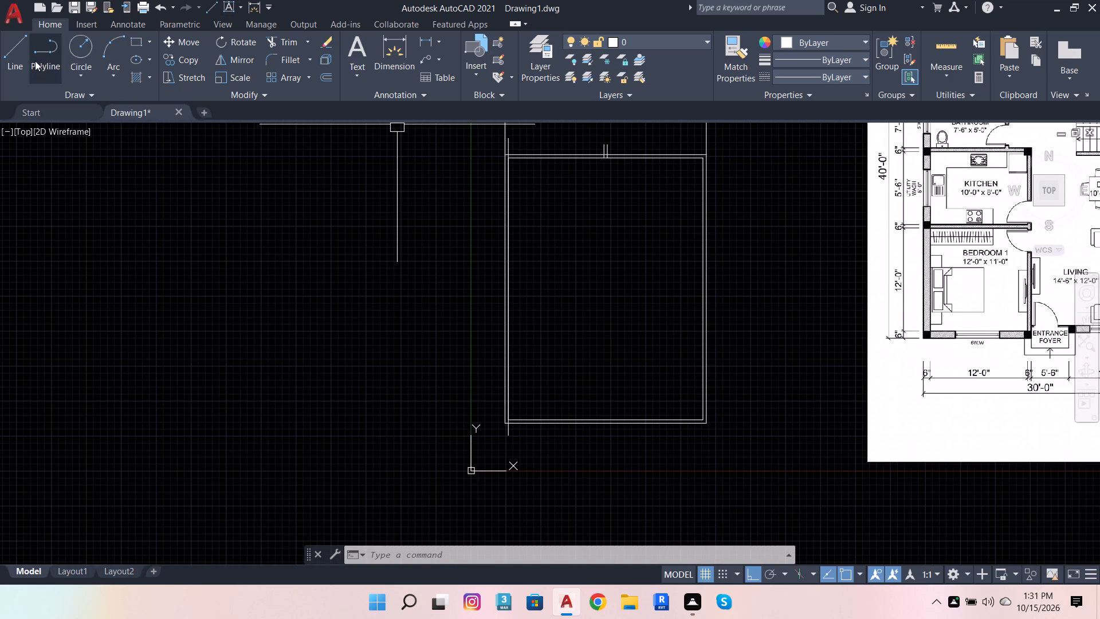
click(20, 57)
scroll(650, 138, up, 2)
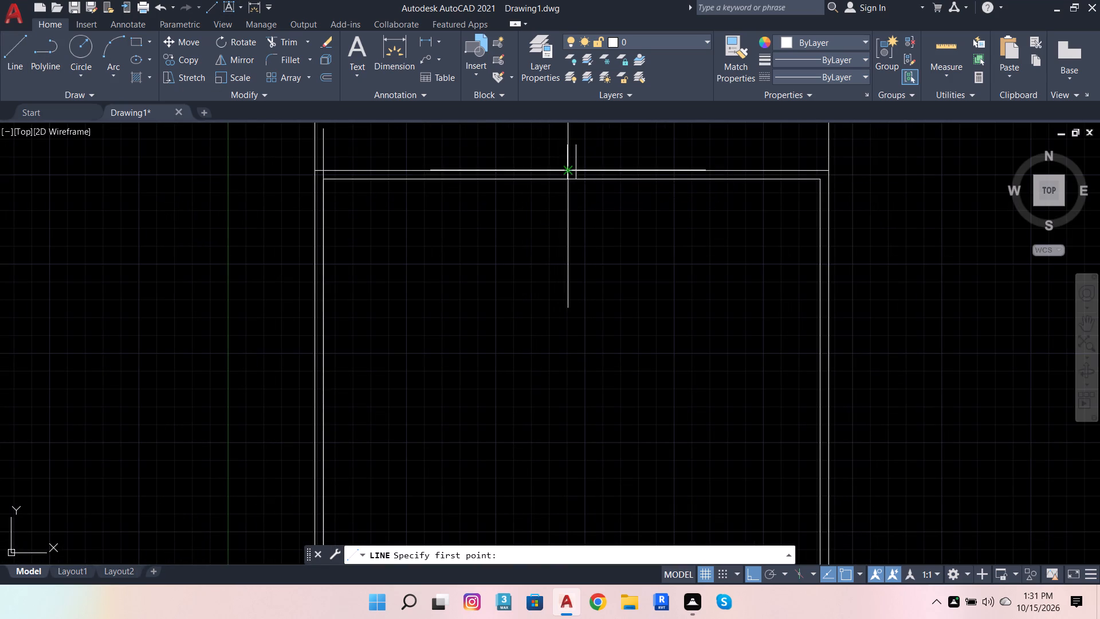
click(563, 178)
scroll(577, 170, down, 3)
scroll(584, 272, up, 1)
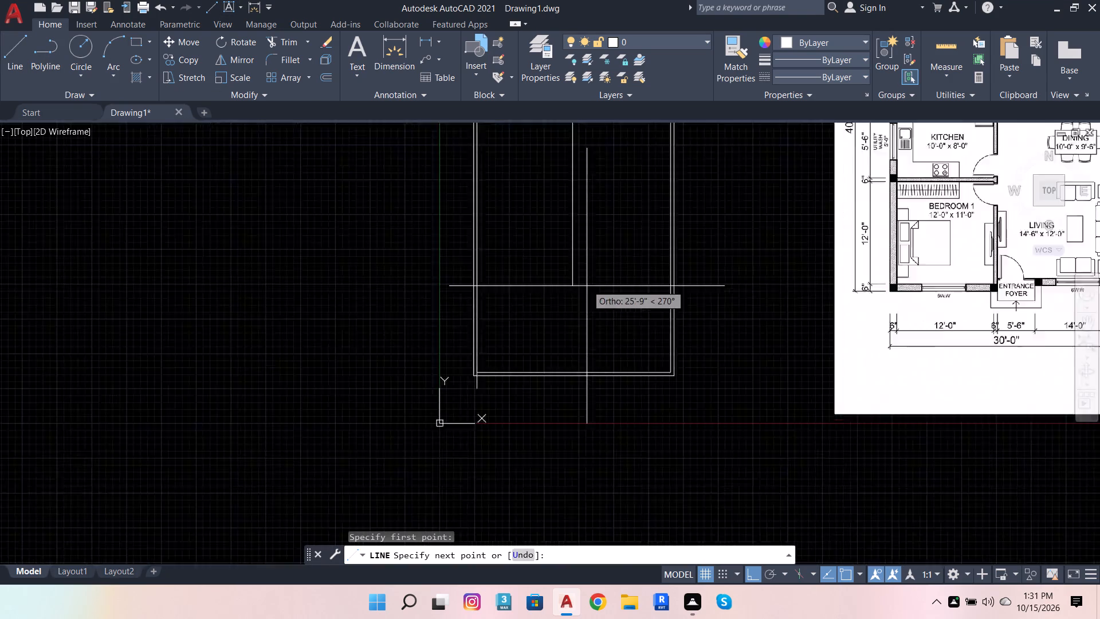
scroll(587, 291, up, 2)
scroll(555, 497, up, 1)
scroll(554, 488, down, 2)
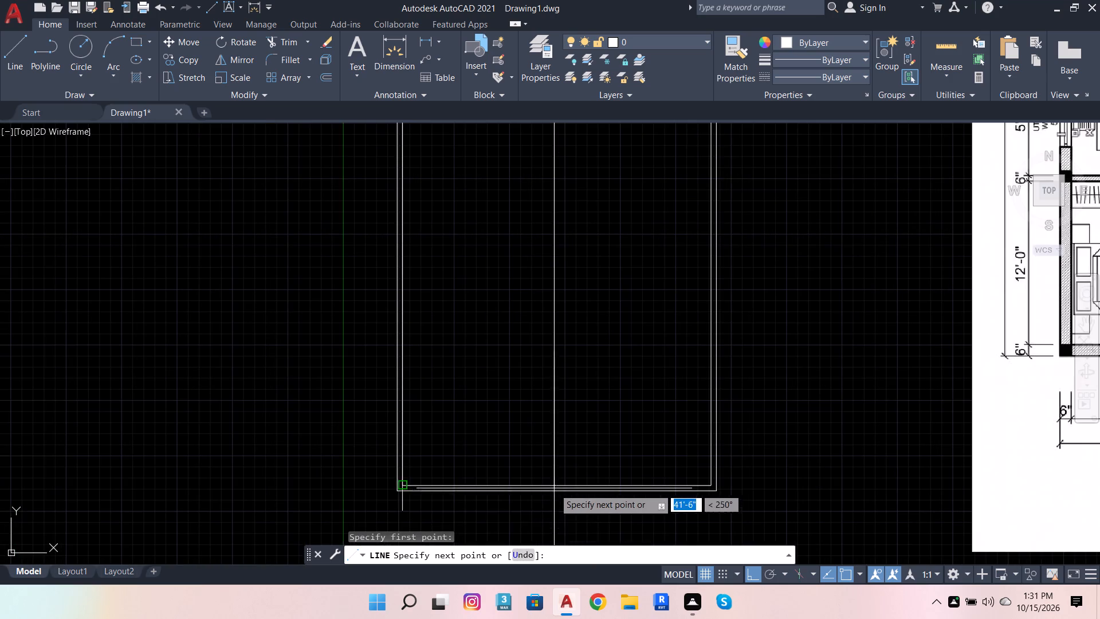
click(556, 524)
key(space)
scroll(567, 412, down, 2)
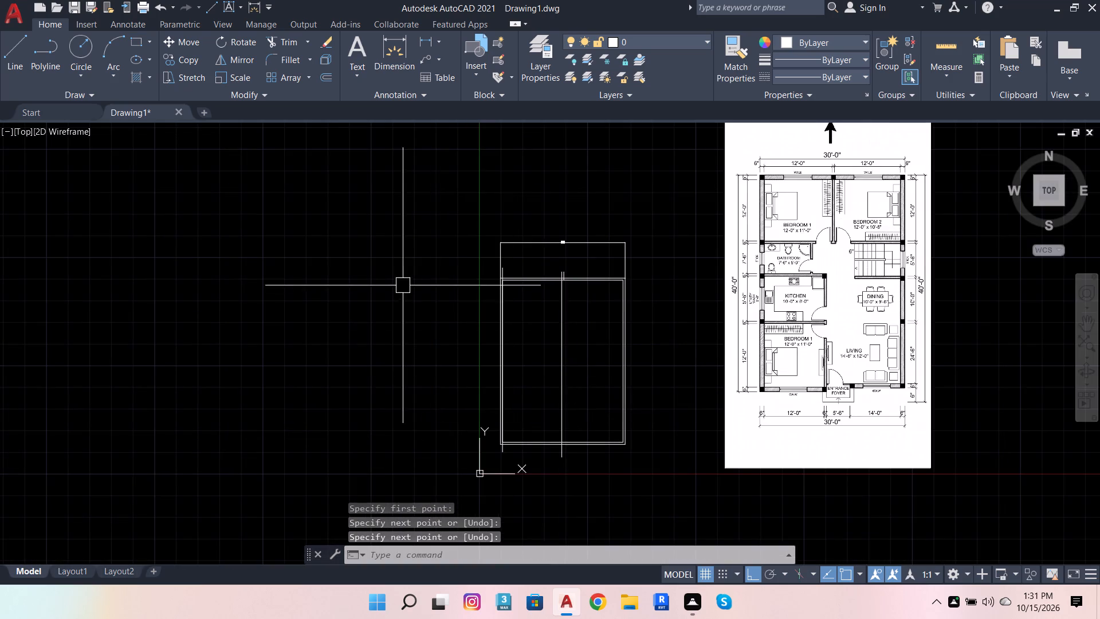
Draw a parallel vertical line about 42'-7" long from the lower end of the right short line past the bottom wall.
key(space)
scroll(567, 306, up, 4)
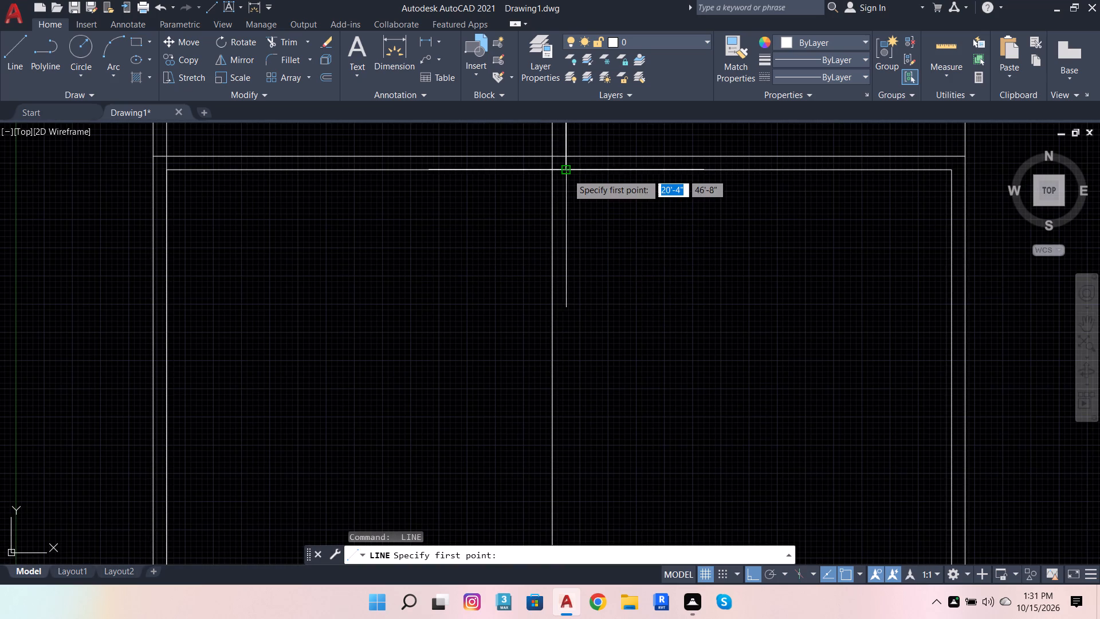
click(565, 173)
scroll(565, 173, down, 5)
scroll(572, 256, up, 3)
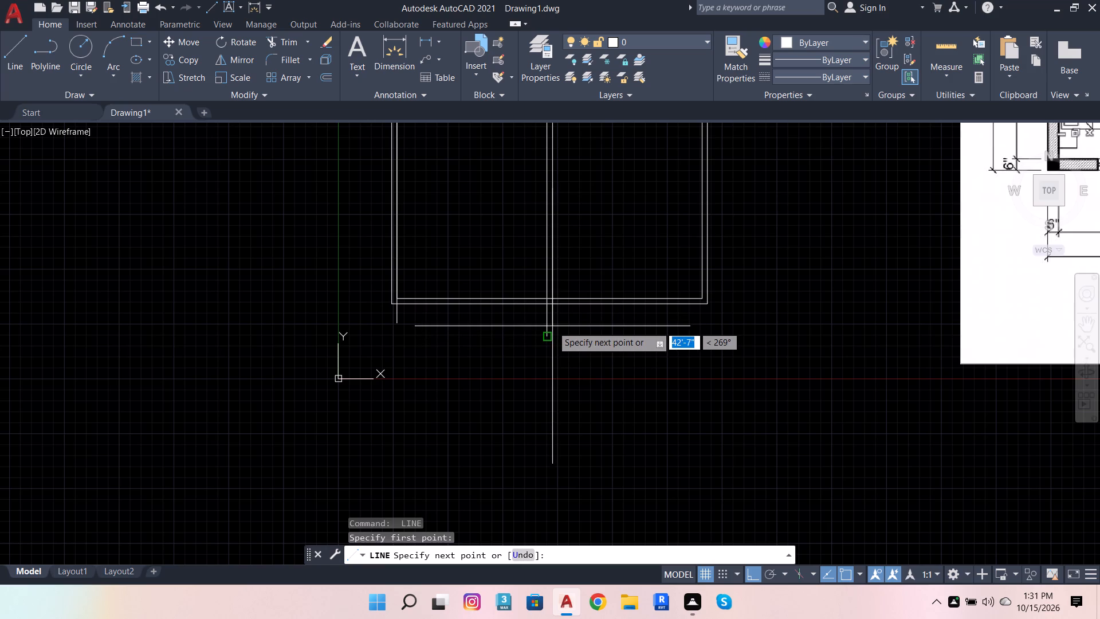
scroll(555, 335, up, 3)
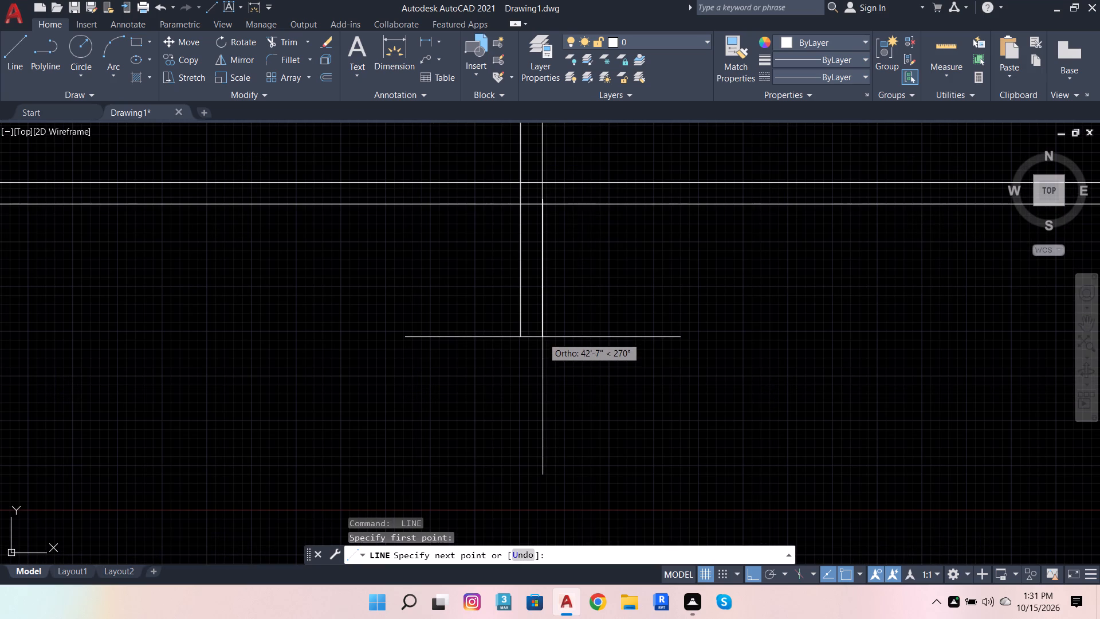
click(541, 336)
scroll(591, 361, down, 1)
key(space)
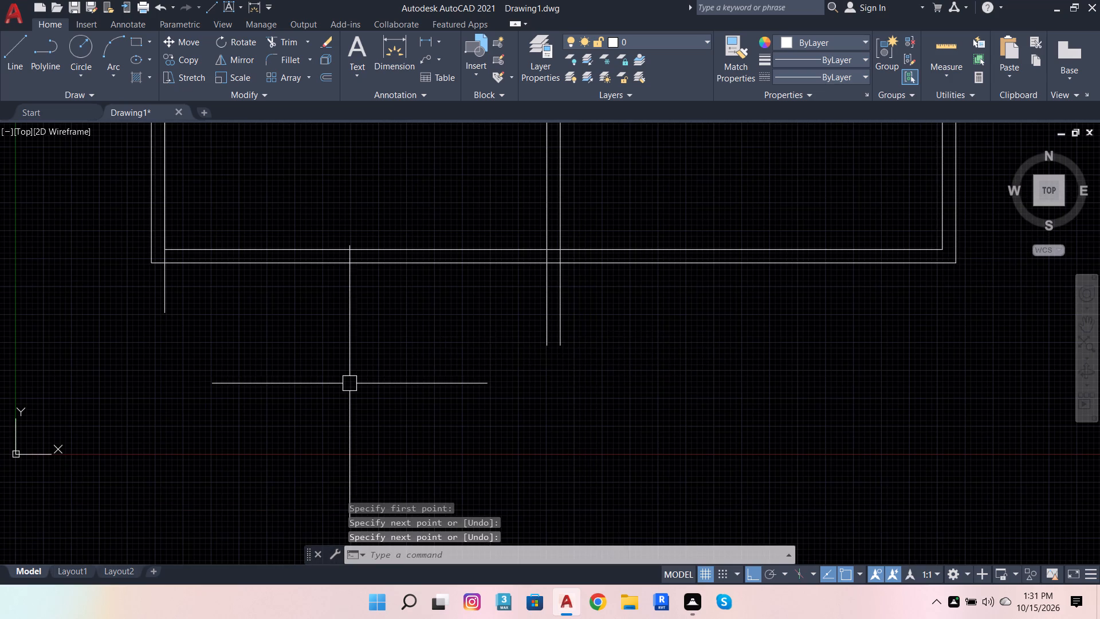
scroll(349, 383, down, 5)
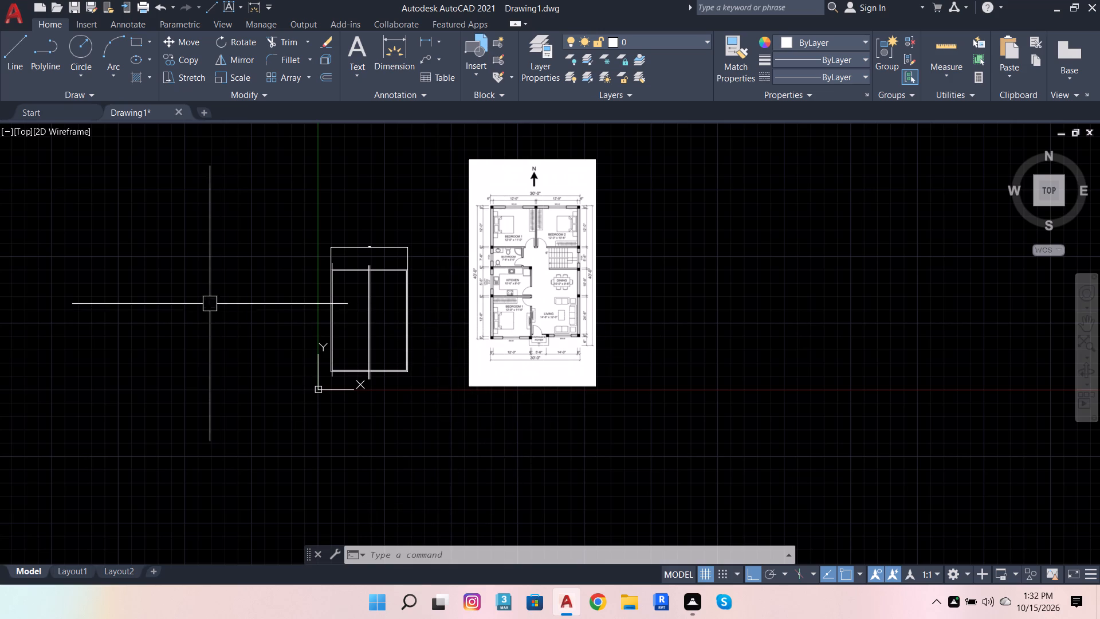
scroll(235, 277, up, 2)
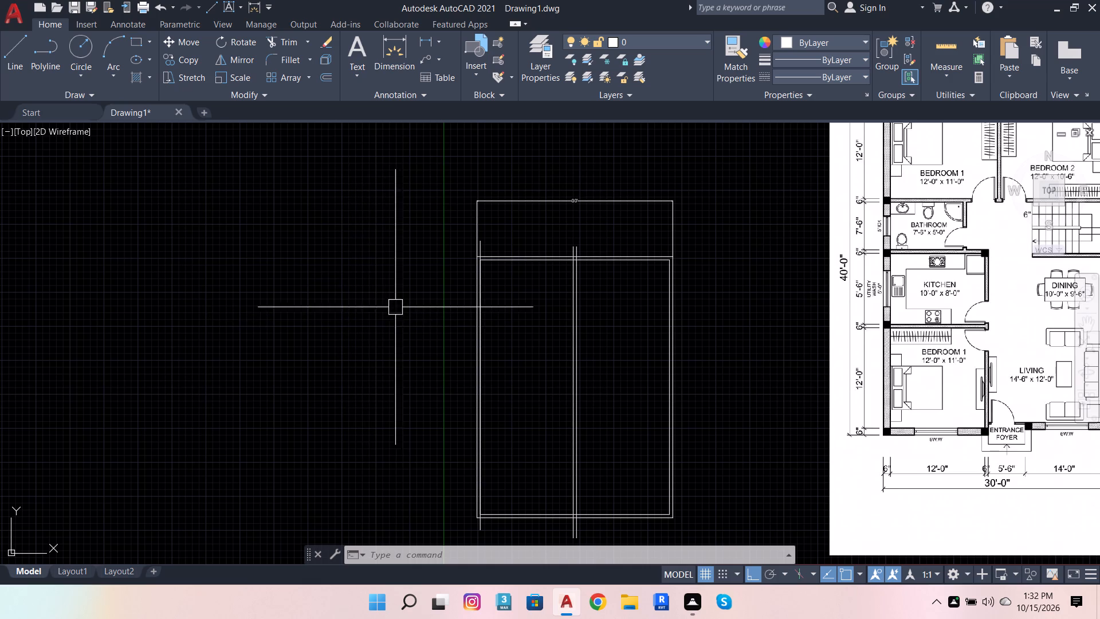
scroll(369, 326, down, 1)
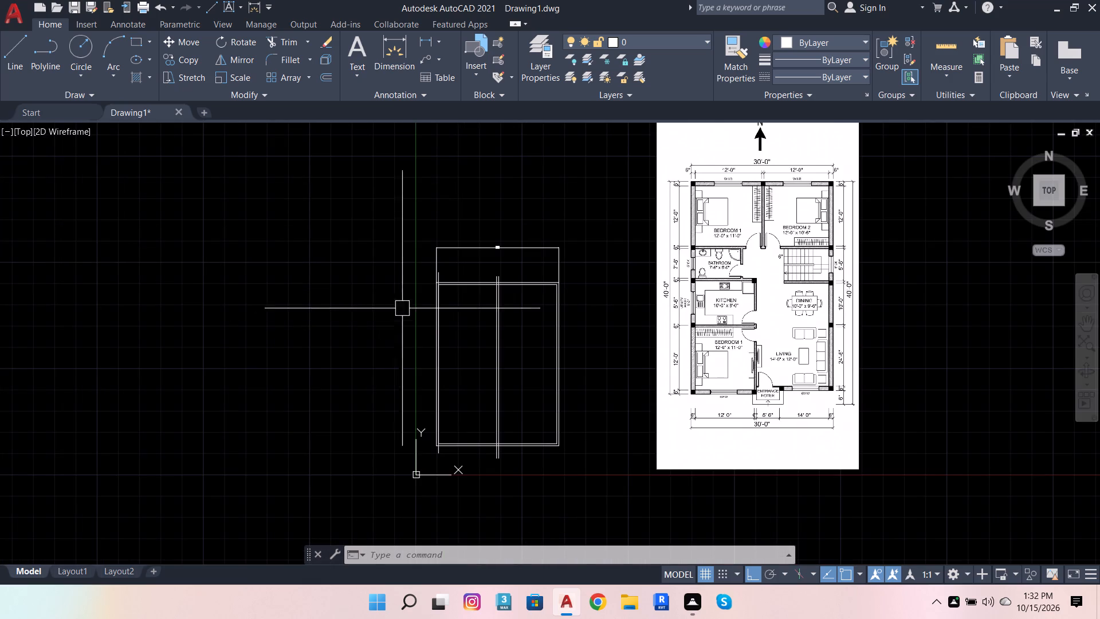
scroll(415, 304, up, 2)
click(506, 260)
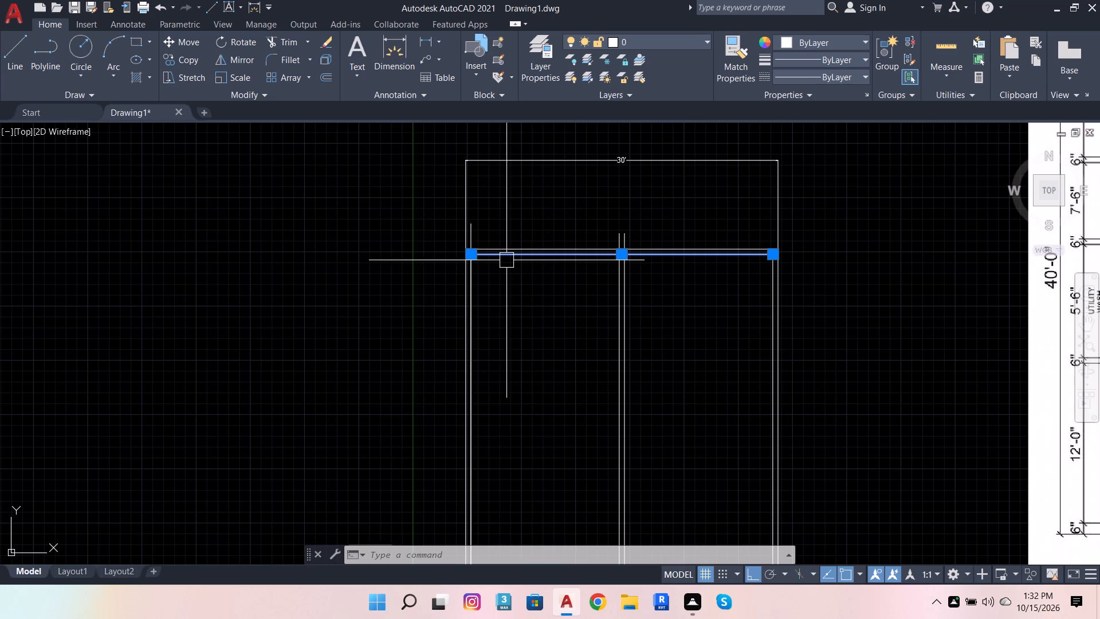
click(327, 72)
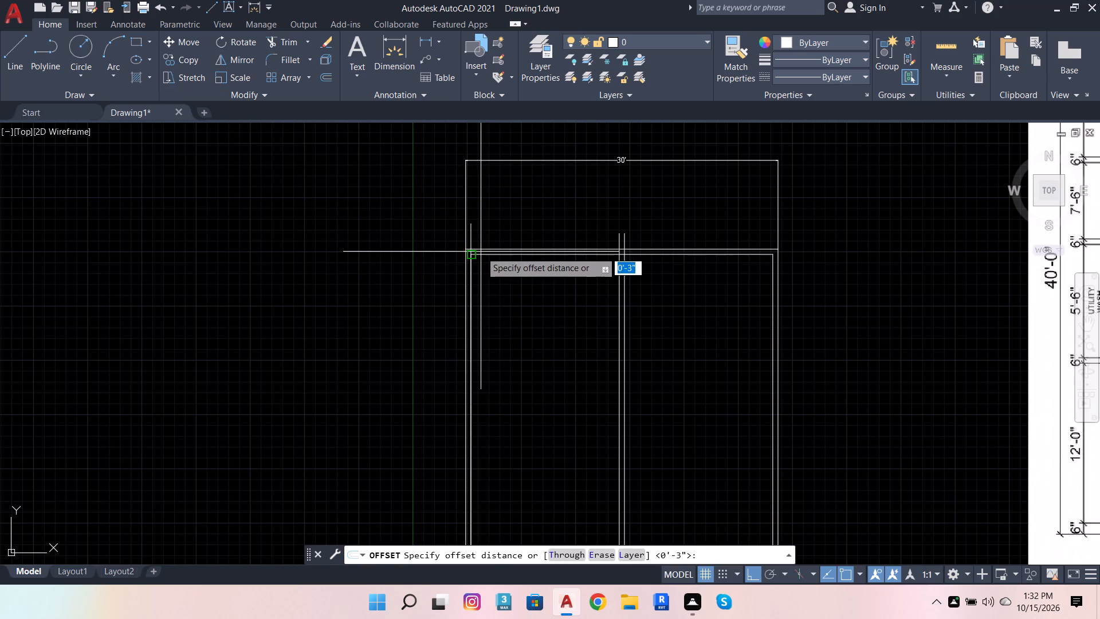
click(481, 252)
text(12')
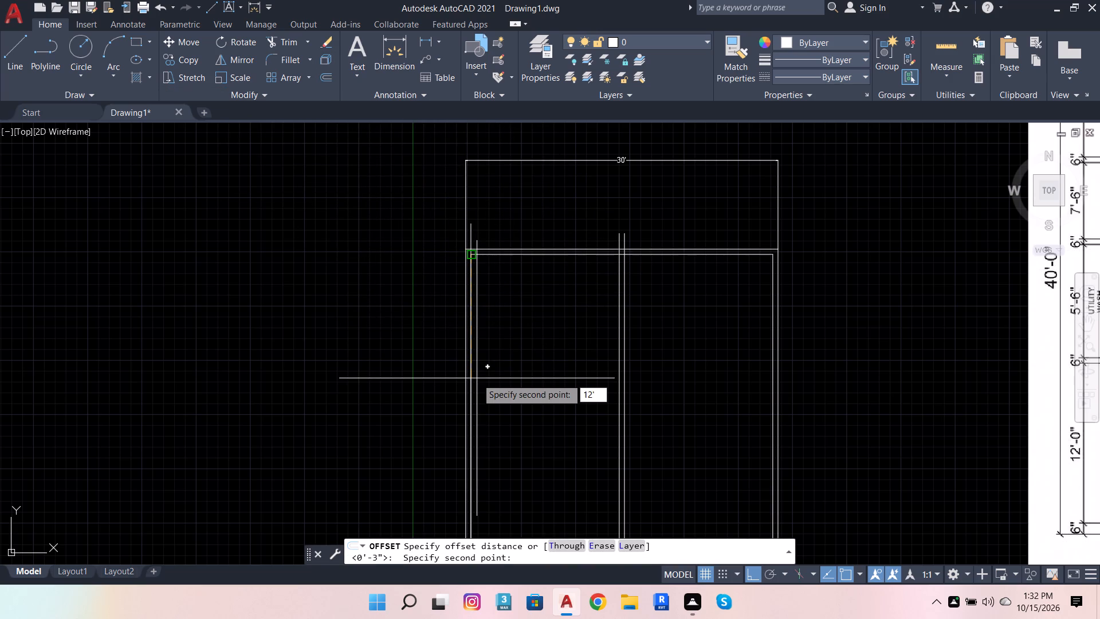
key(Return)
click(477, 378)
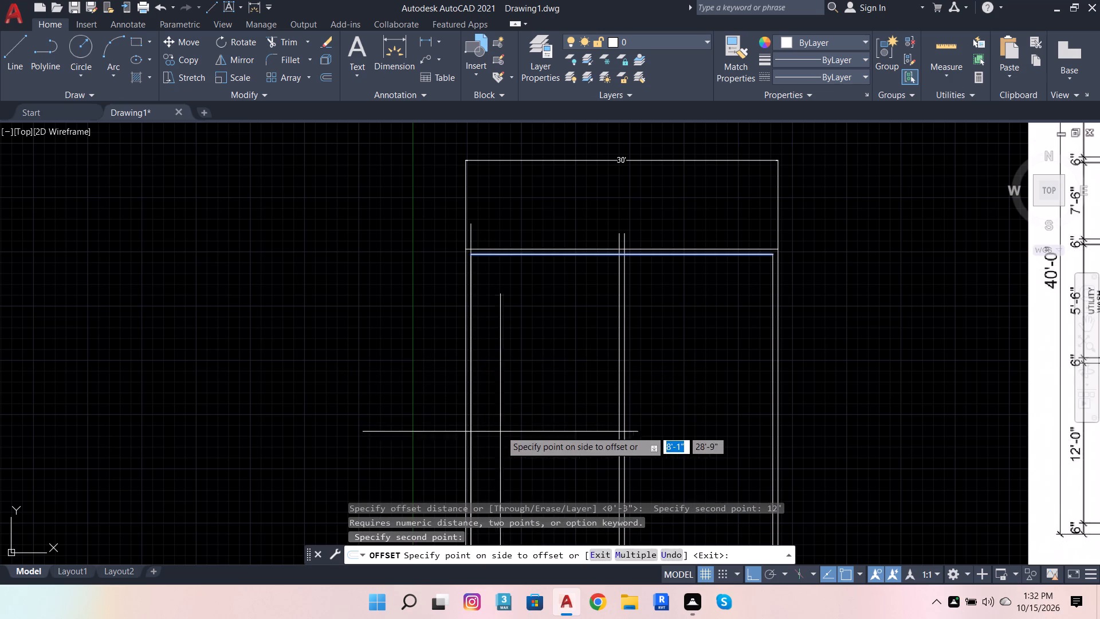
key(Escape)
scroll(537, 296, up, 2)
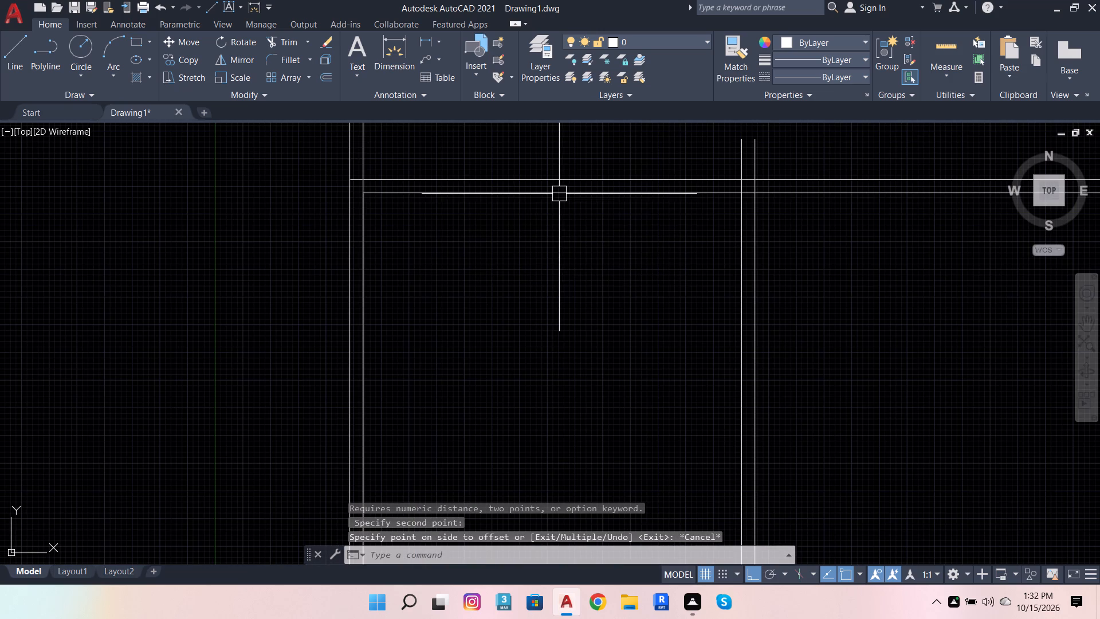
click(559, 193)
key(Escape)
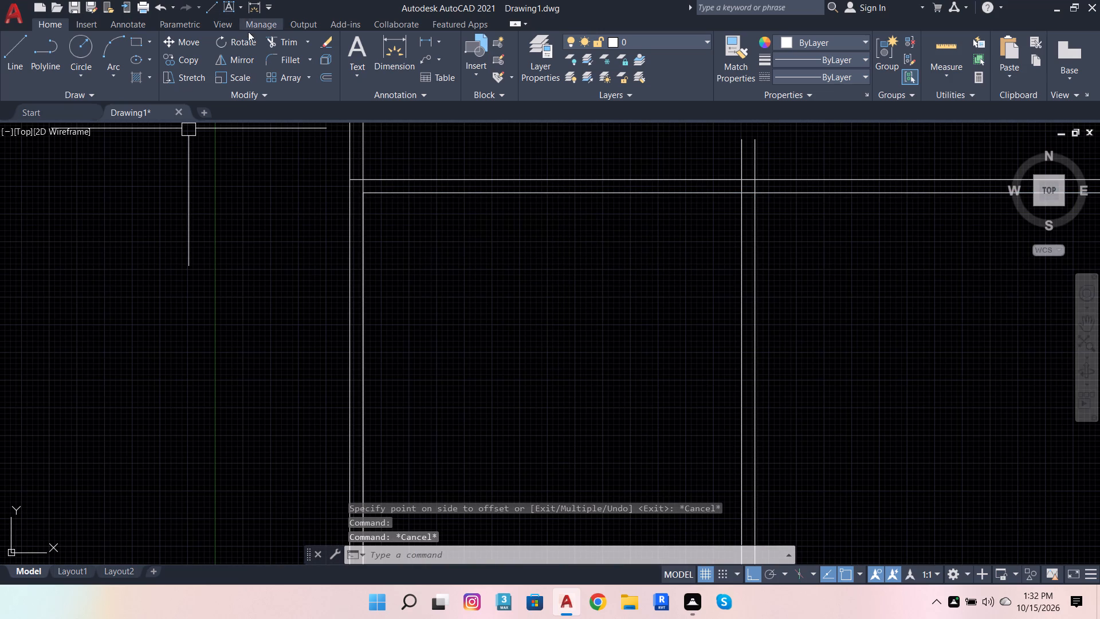
Offset the inner line of the top wall 12' down into the plan.
click(327, 77)
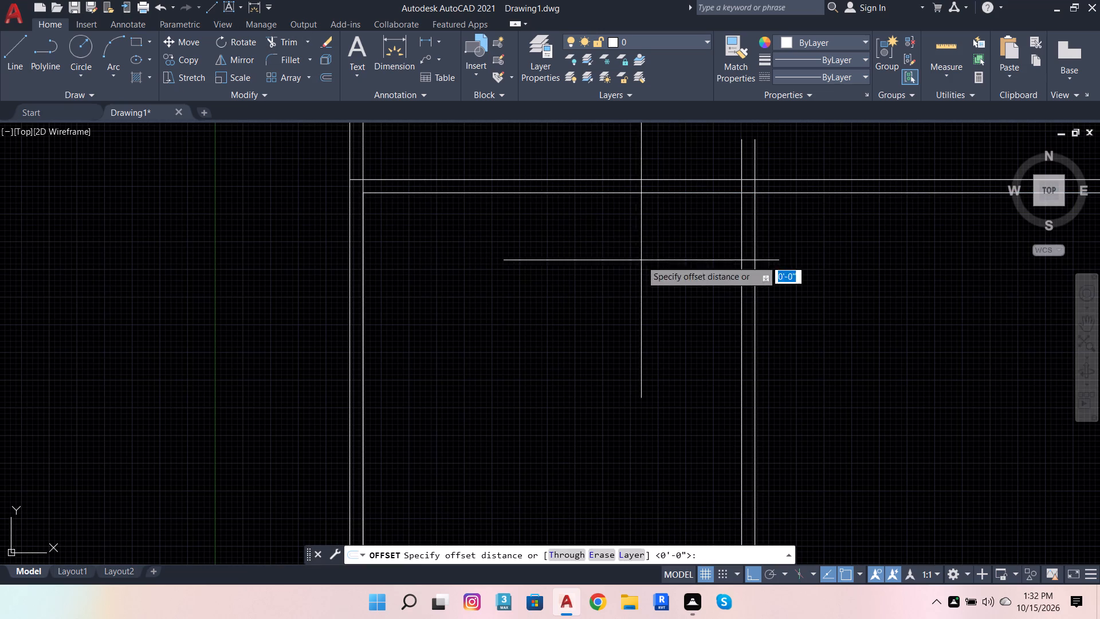
click(747, 194)
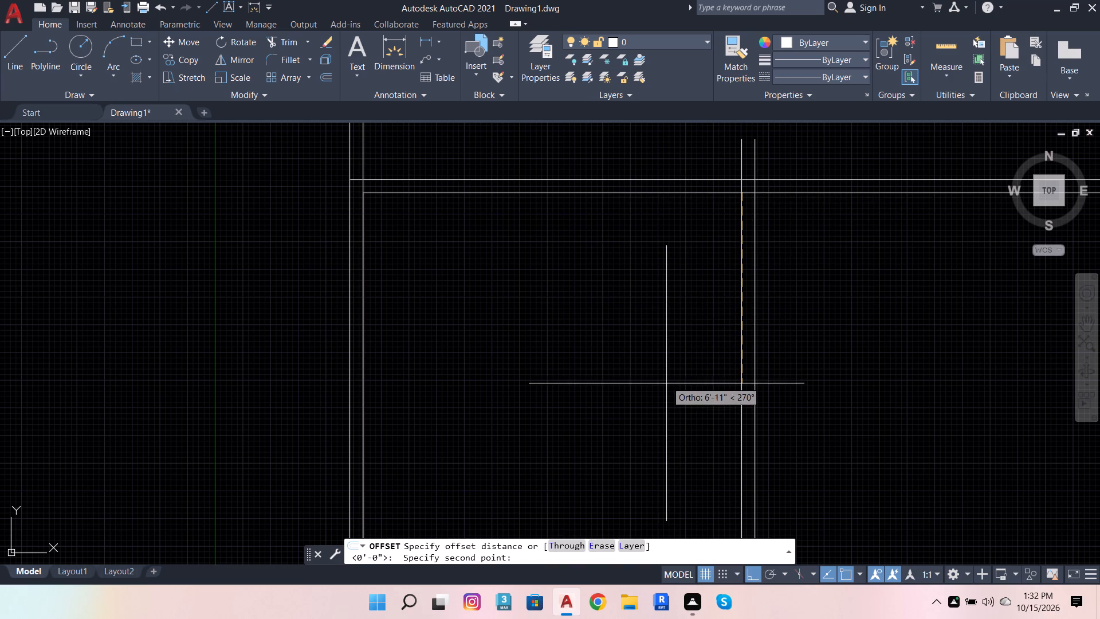
text(12')
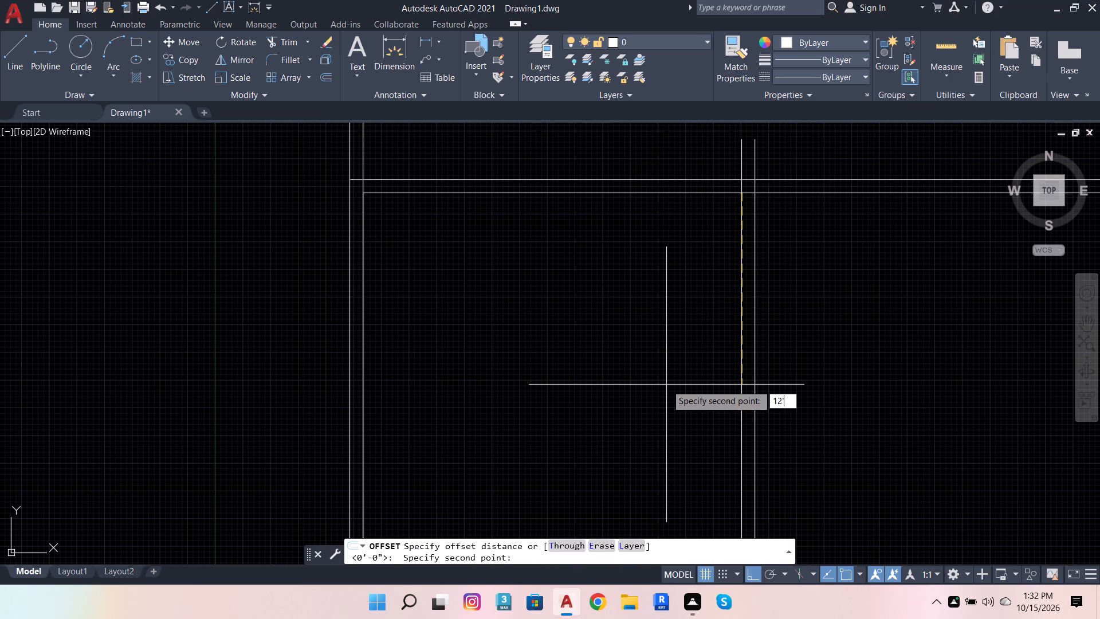
key(Return)
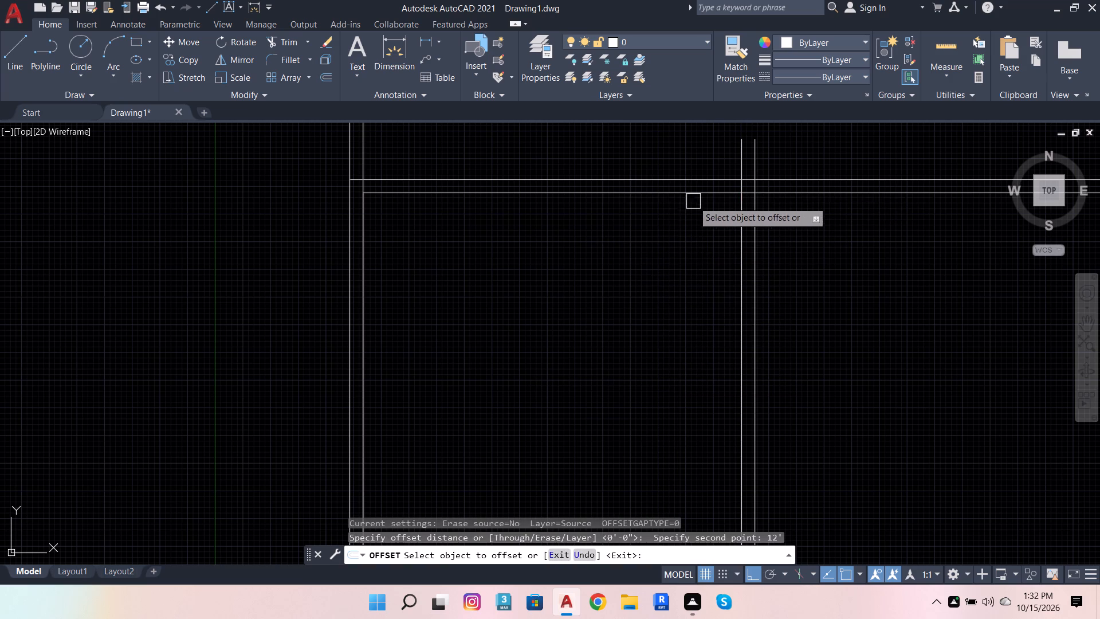
click(693, 198)
scroll(670, 275, down, 3)
click(659, 307)
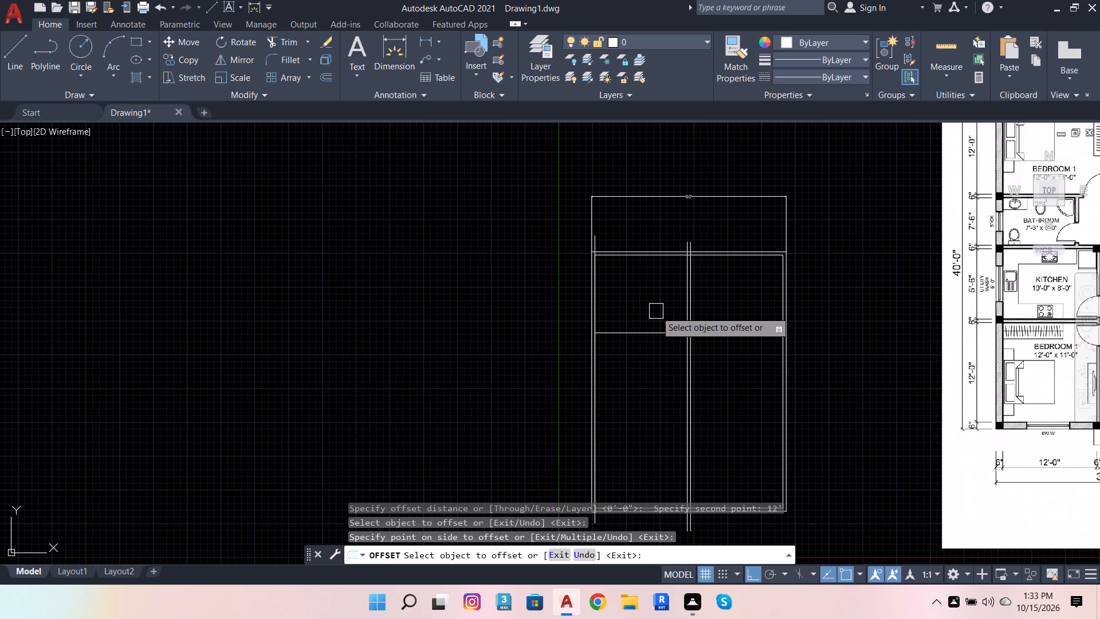
scroll(672, 303, down, 1)
key(Escape)
Offset the horizontal line 12' below the top wall by 6" downward to form a horizontal partition.
scroll(665, 319, up, 1)
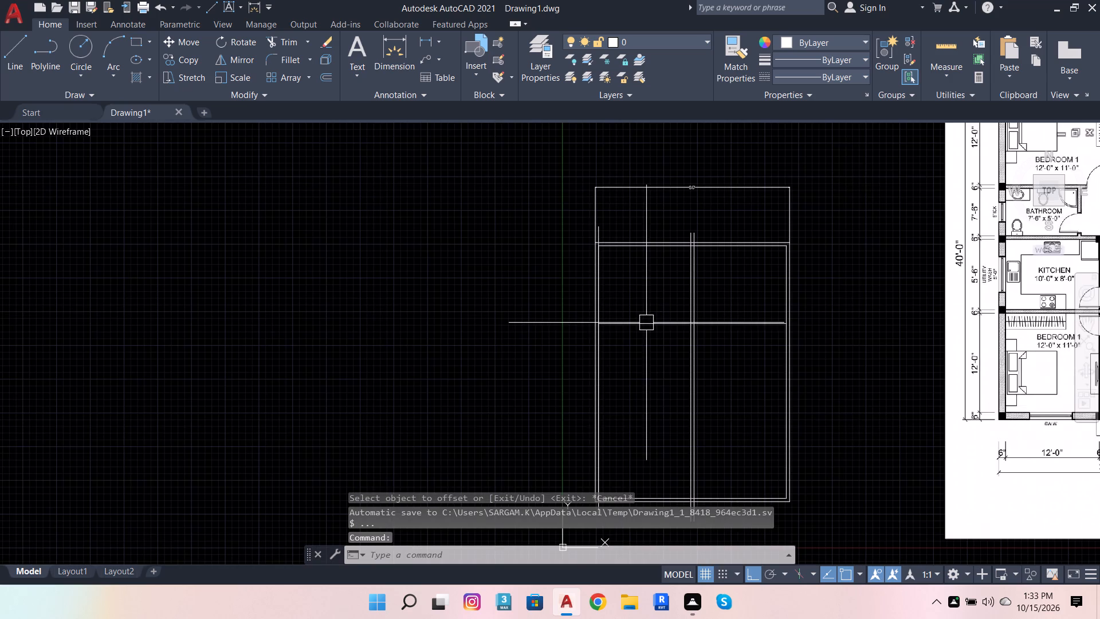
click(643, 323)
click(323, 76)
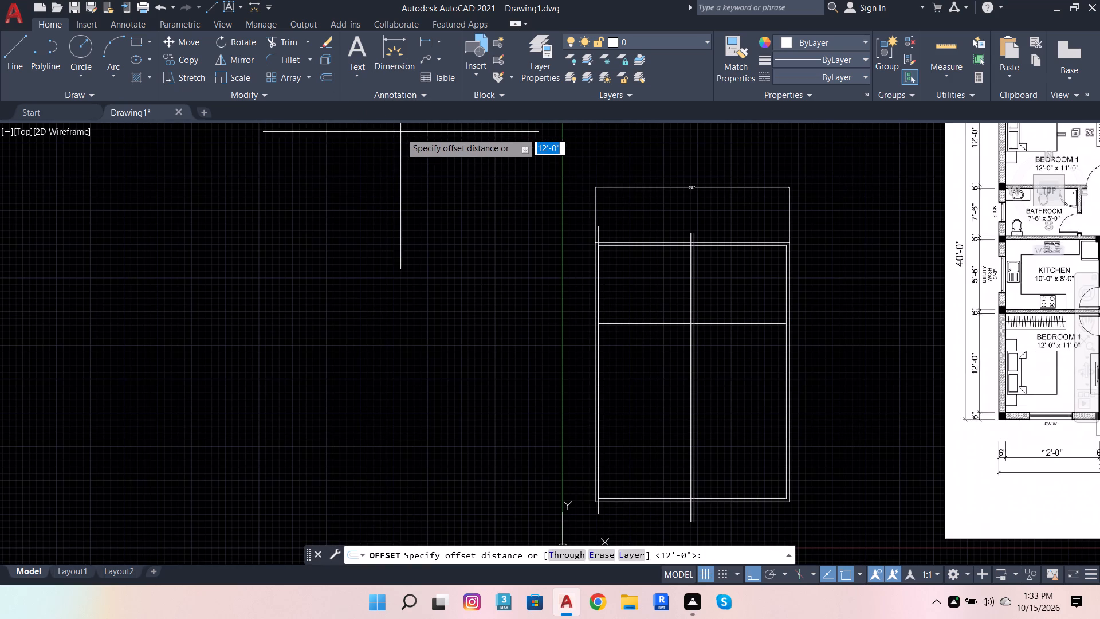
click(625, 323)
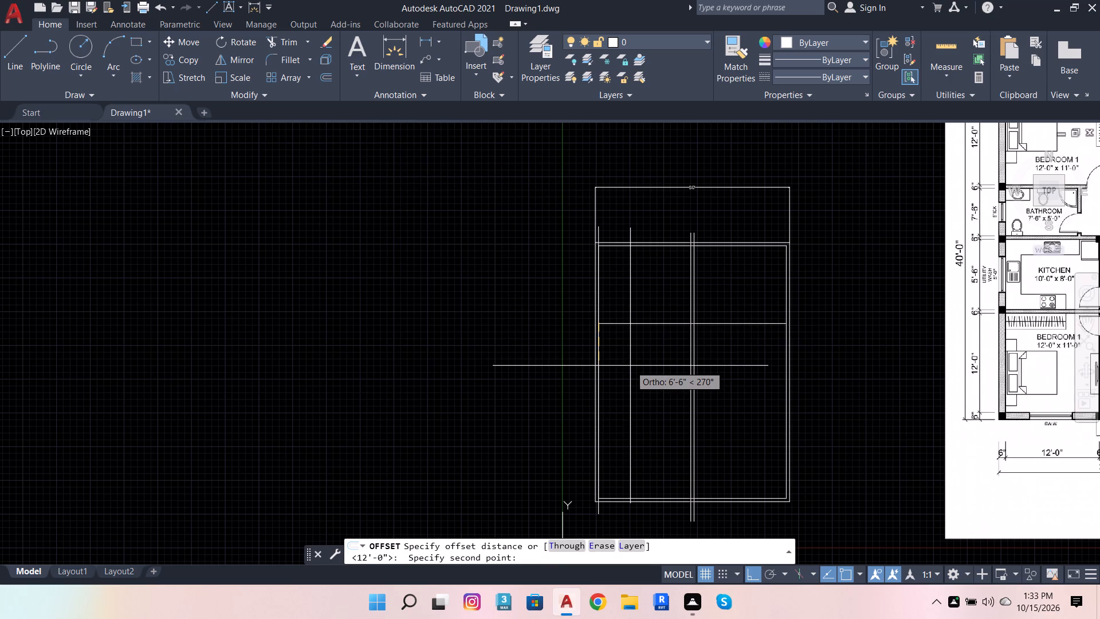
key(4)
key(BackSpace)
key(9)
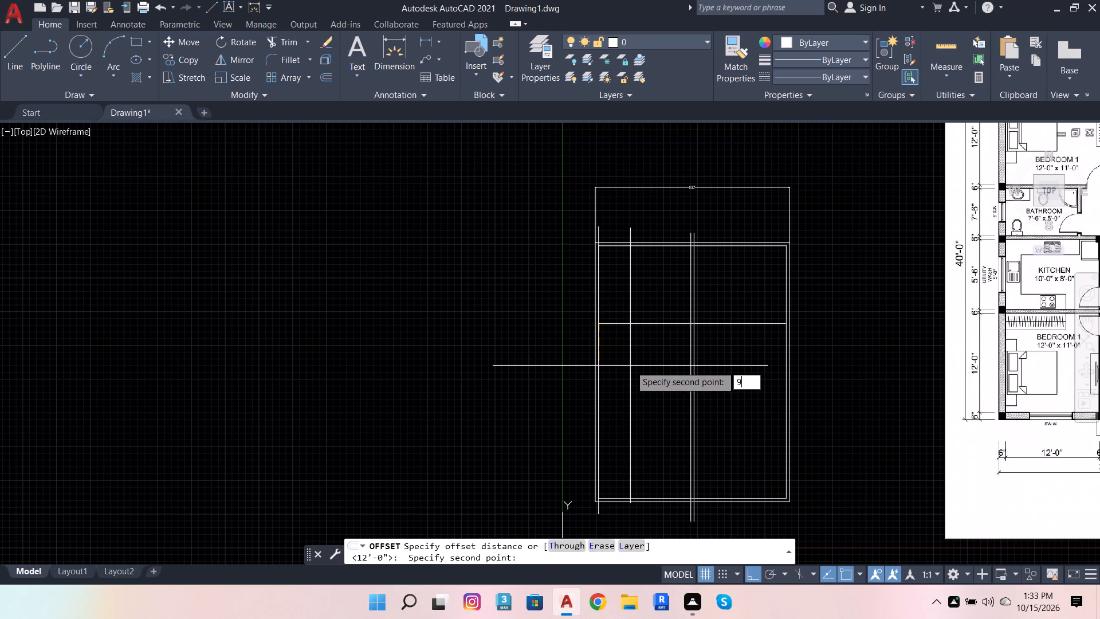
key(BackSpace)
key(6)
key(Return)
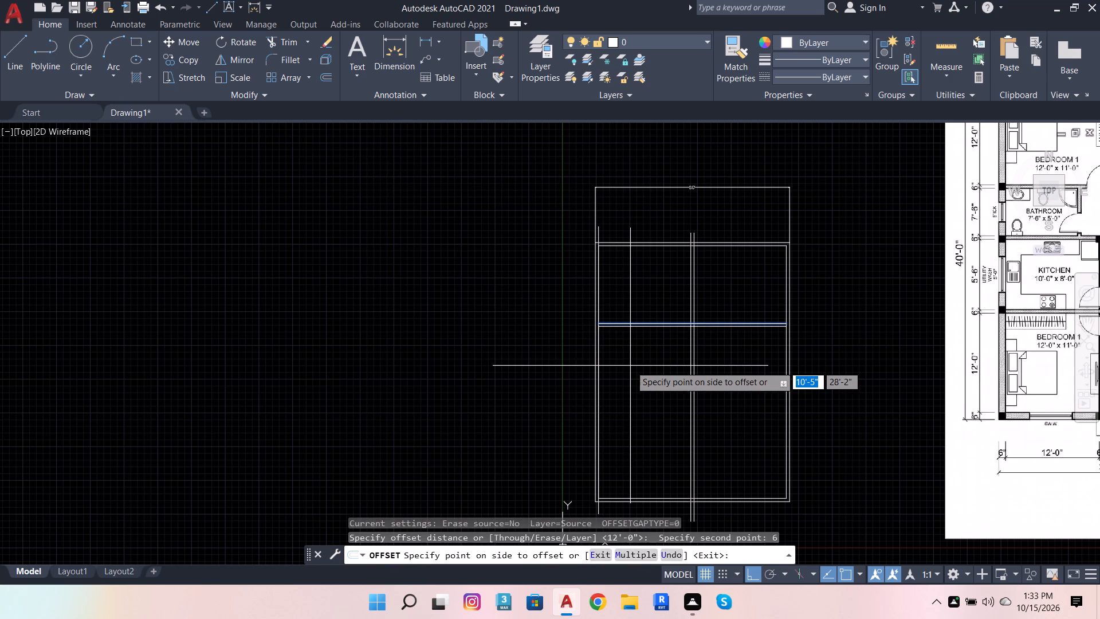
click(623, 409)
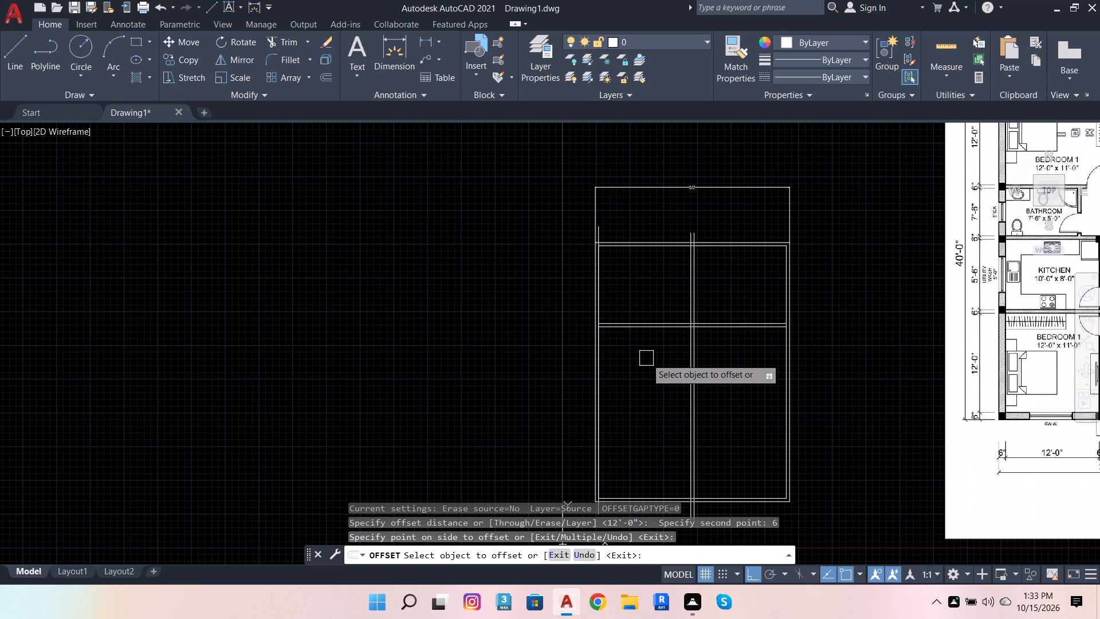
key(Escape)
Trim the two centre vertical partition lines between the horizontal partition and the bottom wall.
scroll(651, 360, down, 1)
scroll(668, 371, up, 1)
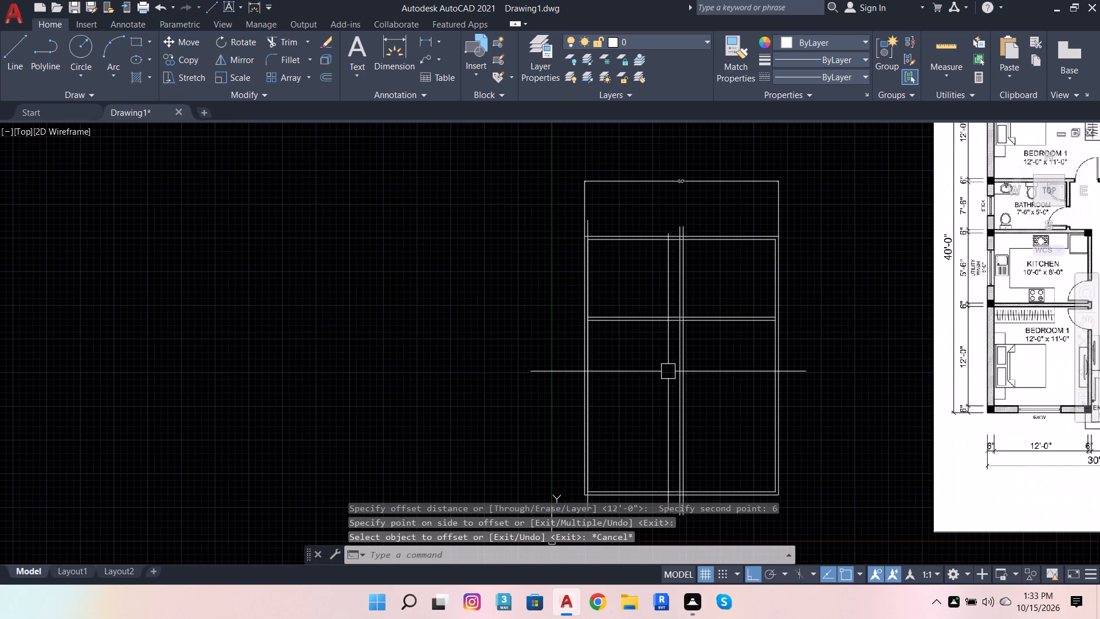
scroll(668, 371, down, 1)
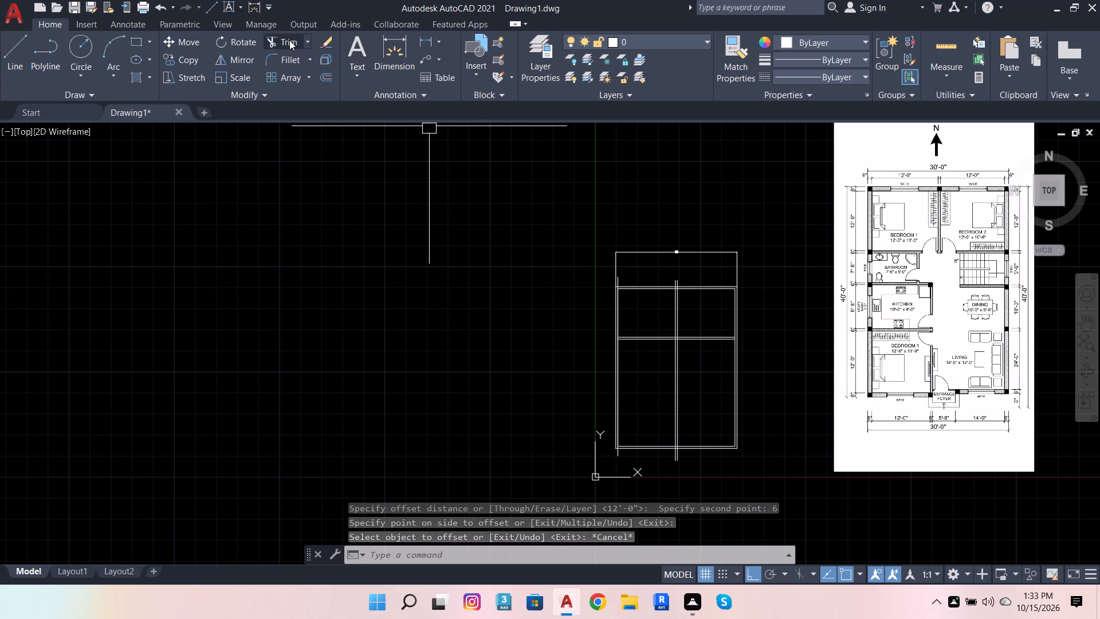
click(289, 40)
double_click(678, 377)
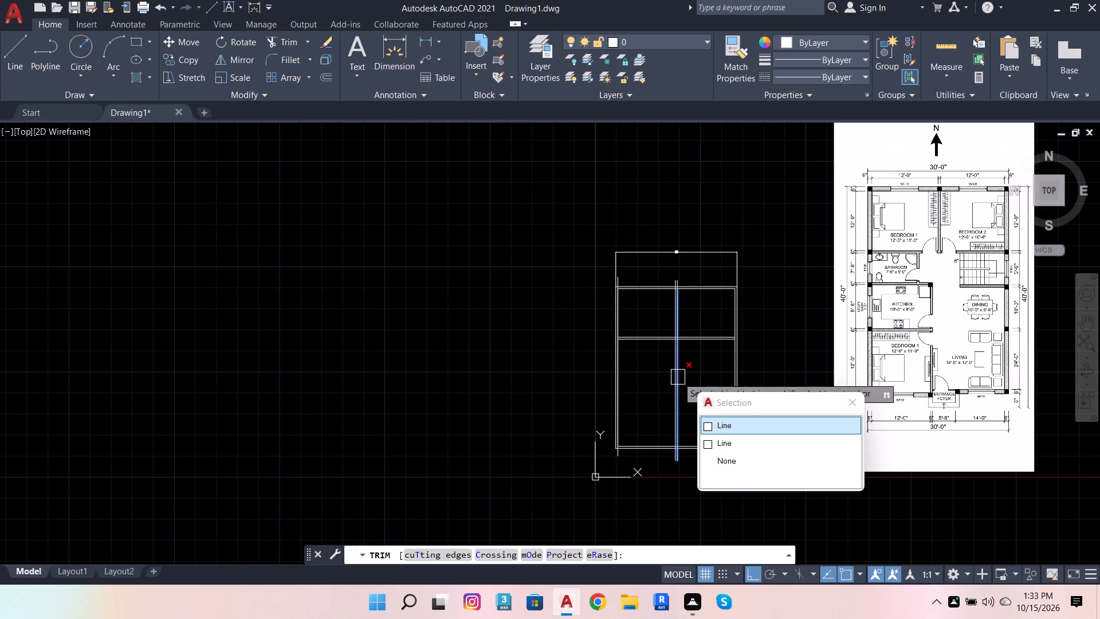
click(670, 377)
click(665, 380)
click(675, 384)
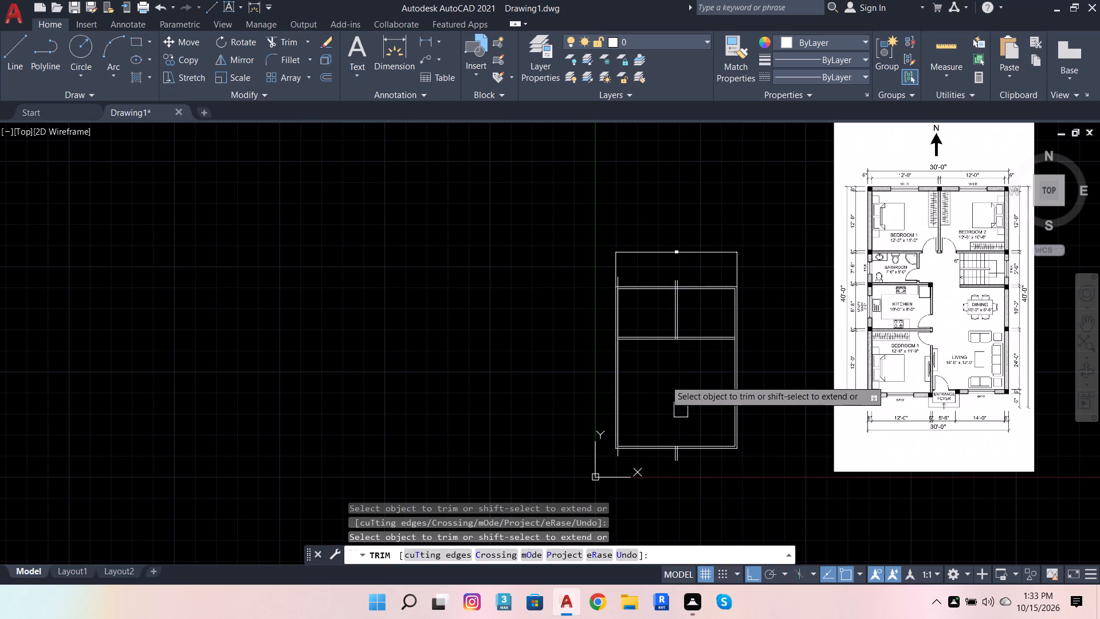
key(Escape)
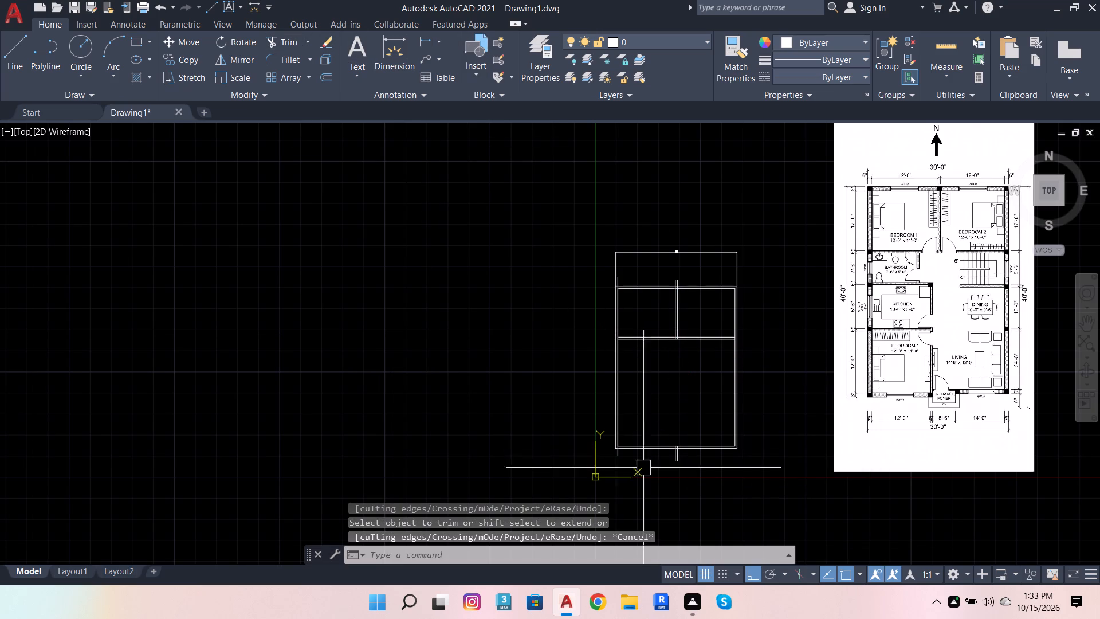
Delete the two short vertical line remnants crossing the bottom wall.
scroll(684, 484, up, 2)
click(683, 436)
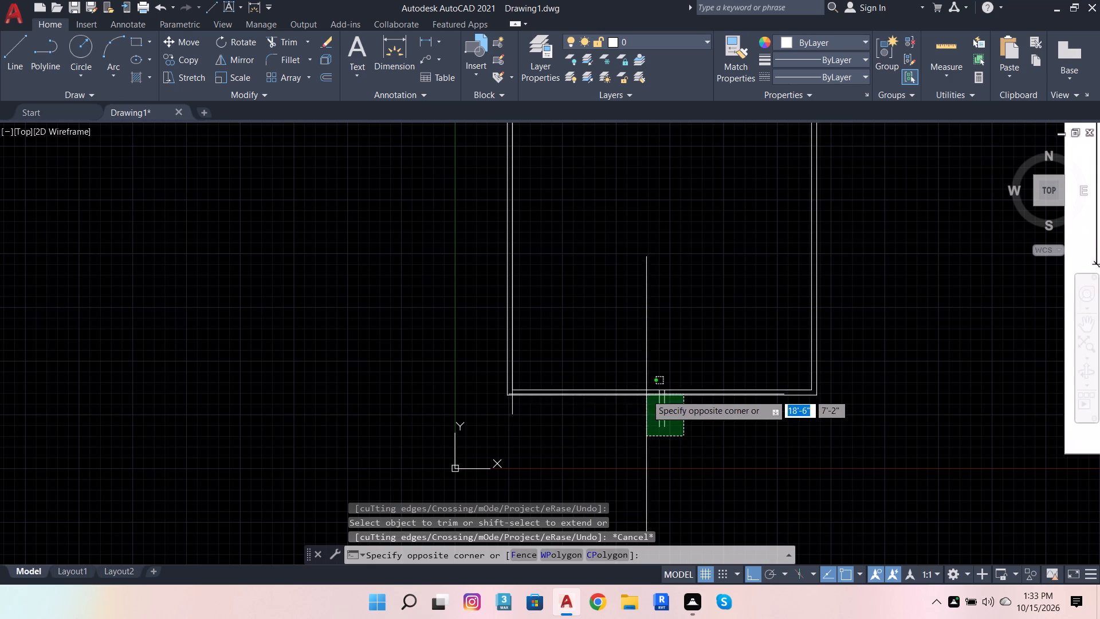
click(651, 409)
scroll(662, 435, up, 3)
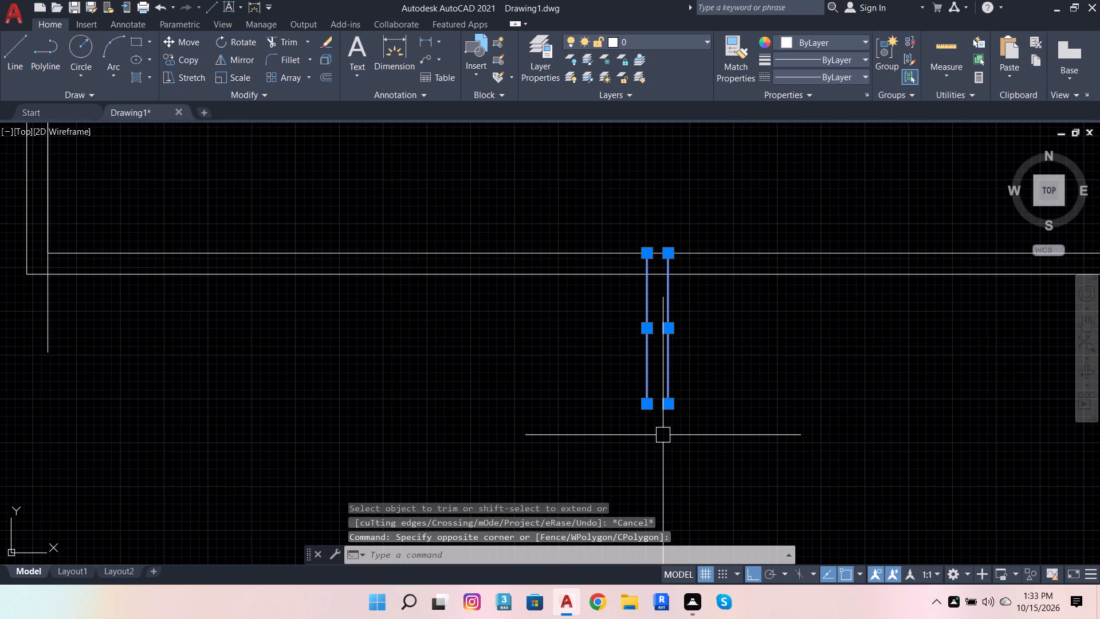
key(shift+Delete)
Offset the inner line of the left outer wall 7'6" to the right into the plan, following the bathroom width.
scroll(768, 402, down, 3)
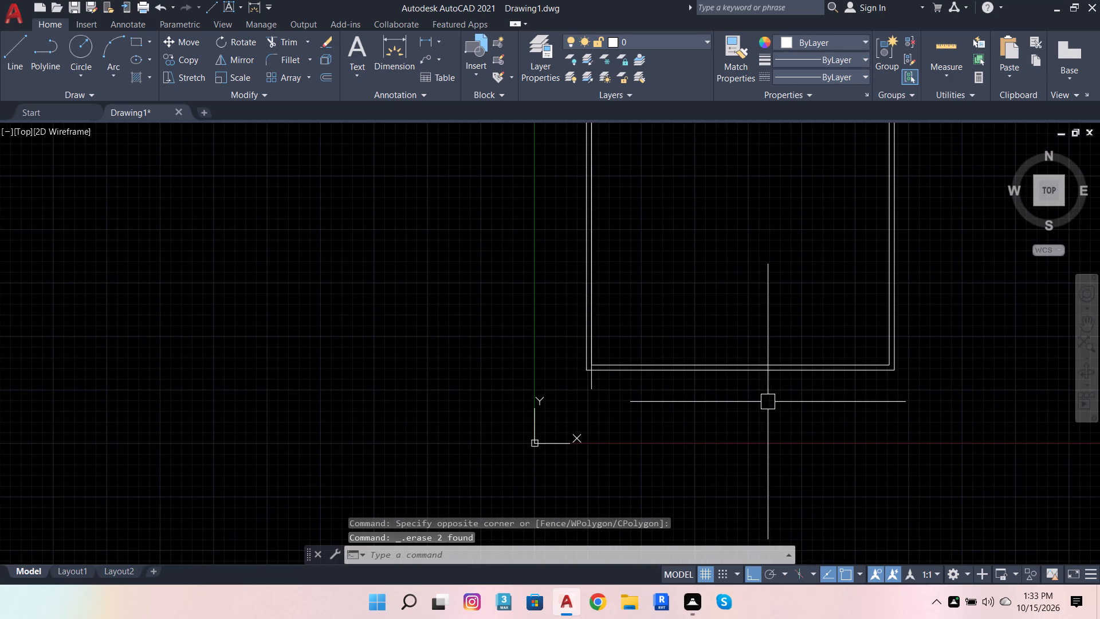
scroll(542, 426, down, 2)
scroll(602, 308, up, 1)
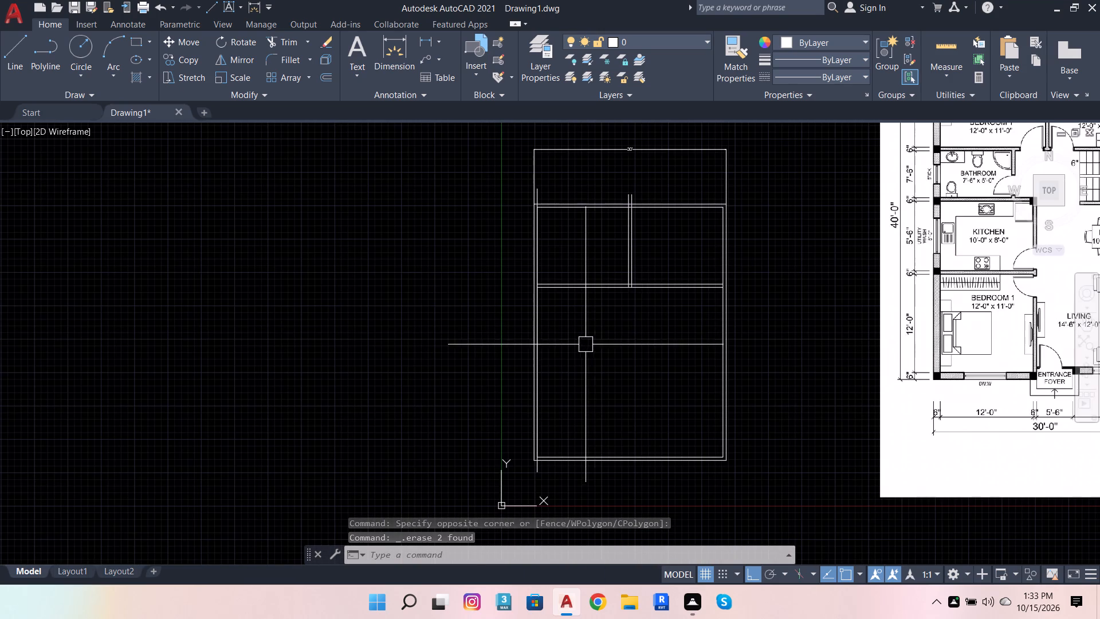
scroll(533, 331, up, 1)
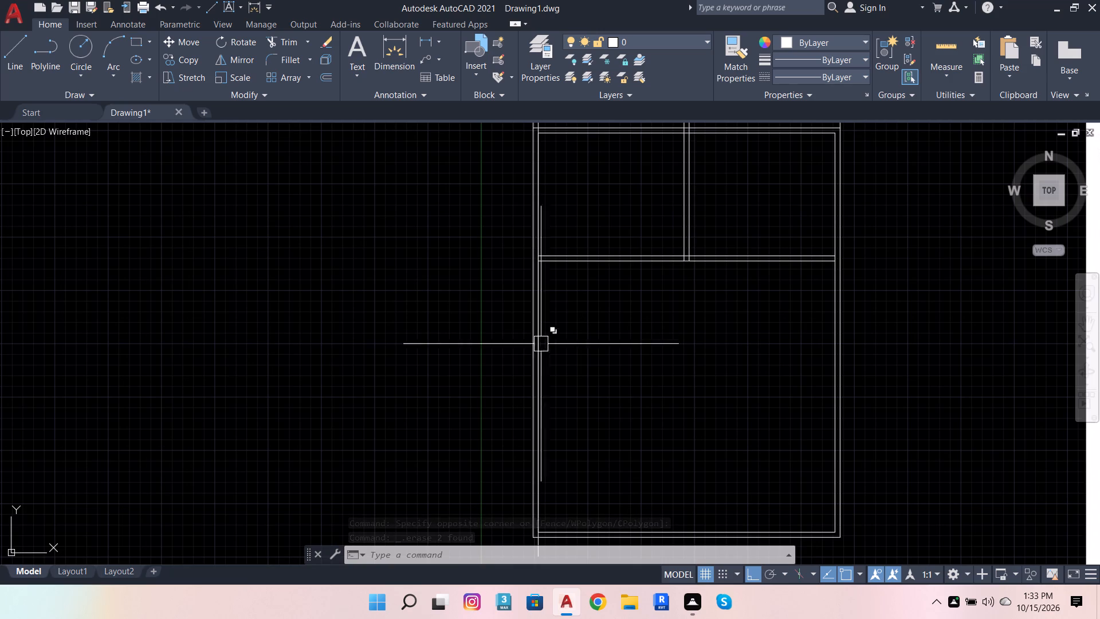
scroll(562, 406, down, 2)
scroll(548, 471, up, 2)
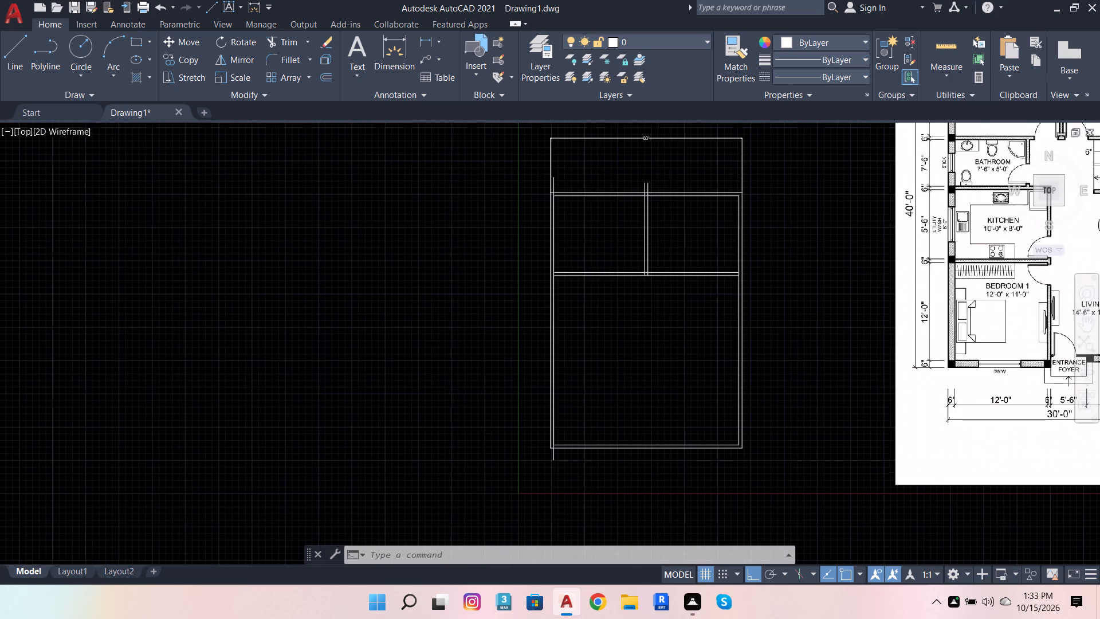
click(557, 455)
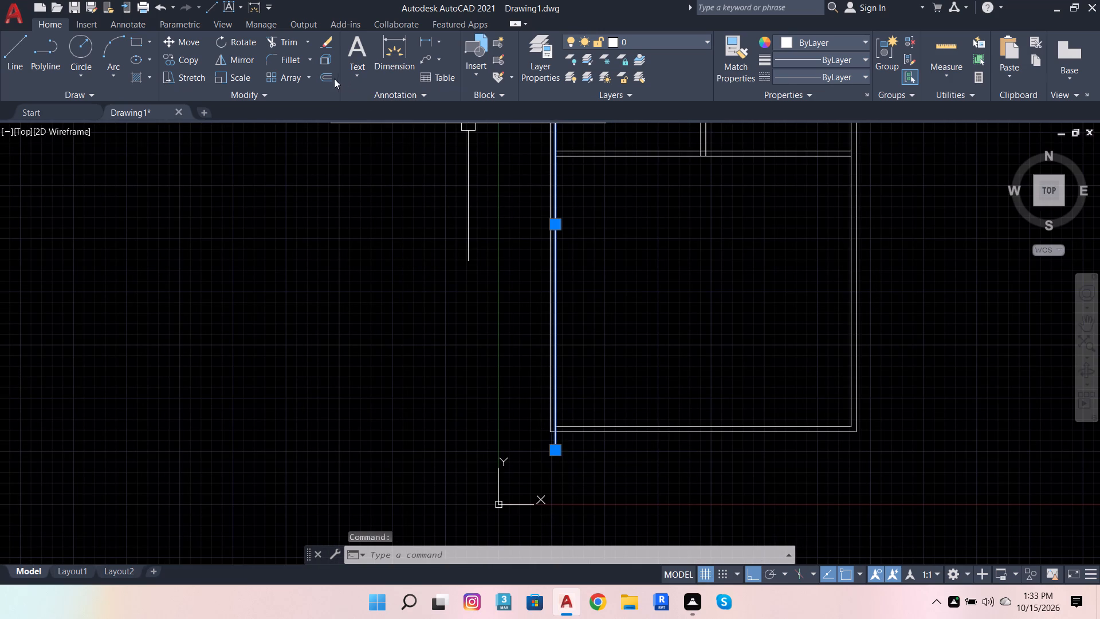
click(324, 80)
scroll(359, 339, down, 3)
scroll(374, 362, up, 1)
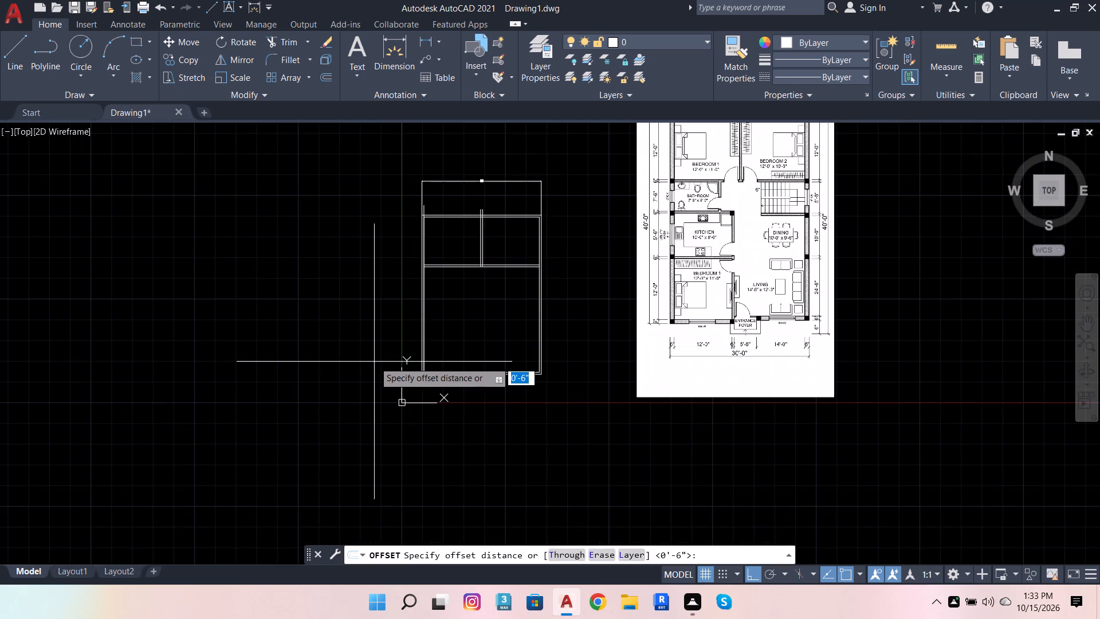
scroll(707, 189, up, 2)
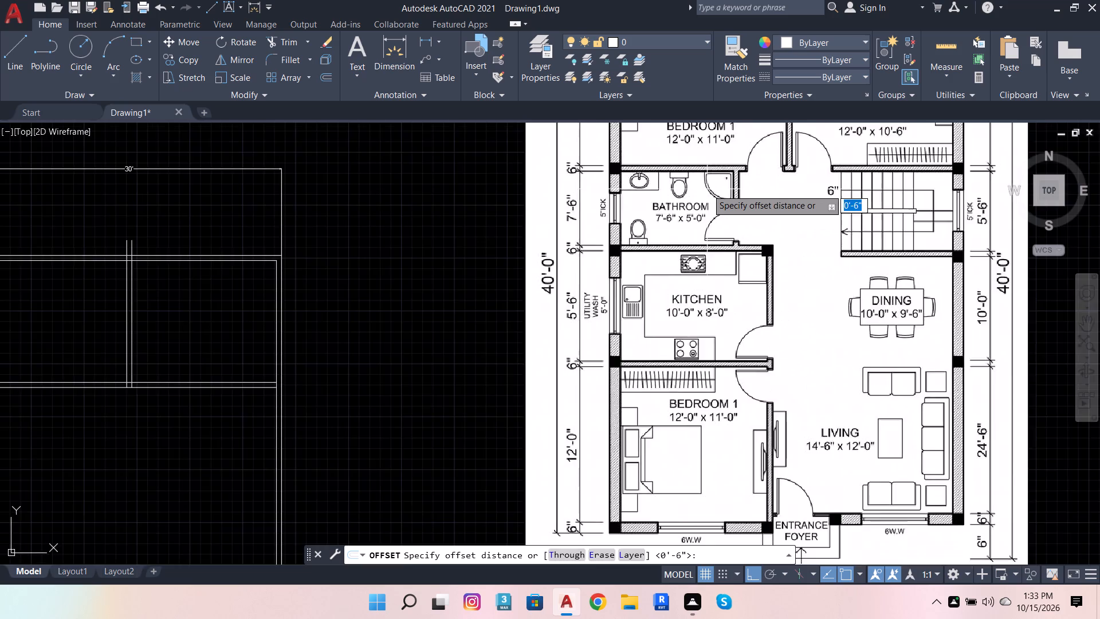
scroll(707, 189, down, 2)
scroll(445, 390, up, 1)
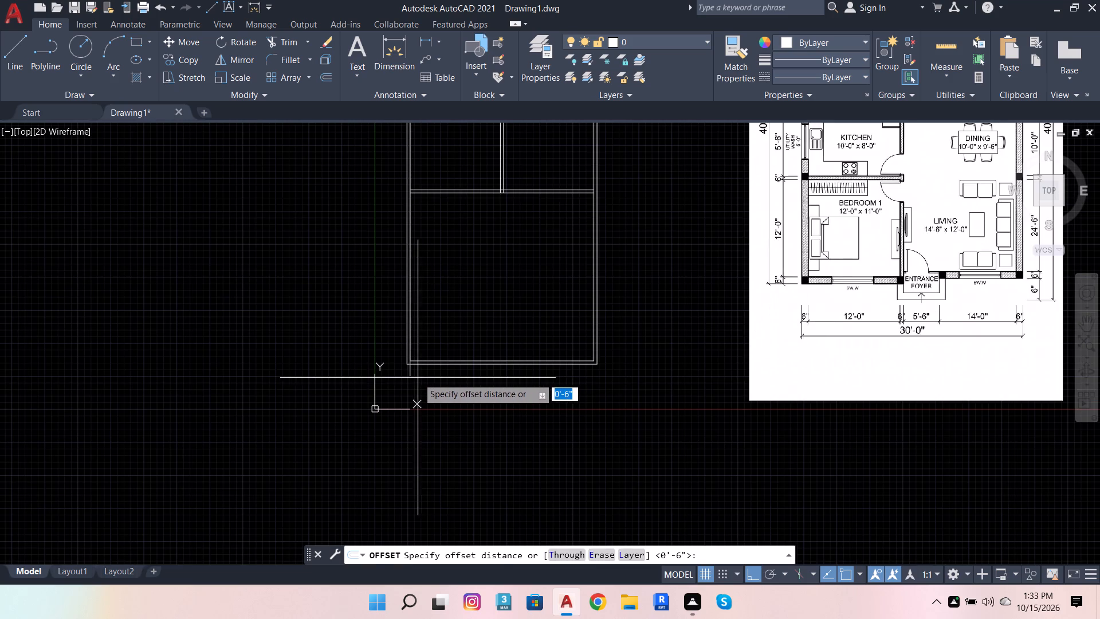
click(411, 378)
scroll(538, 381, down, 1)
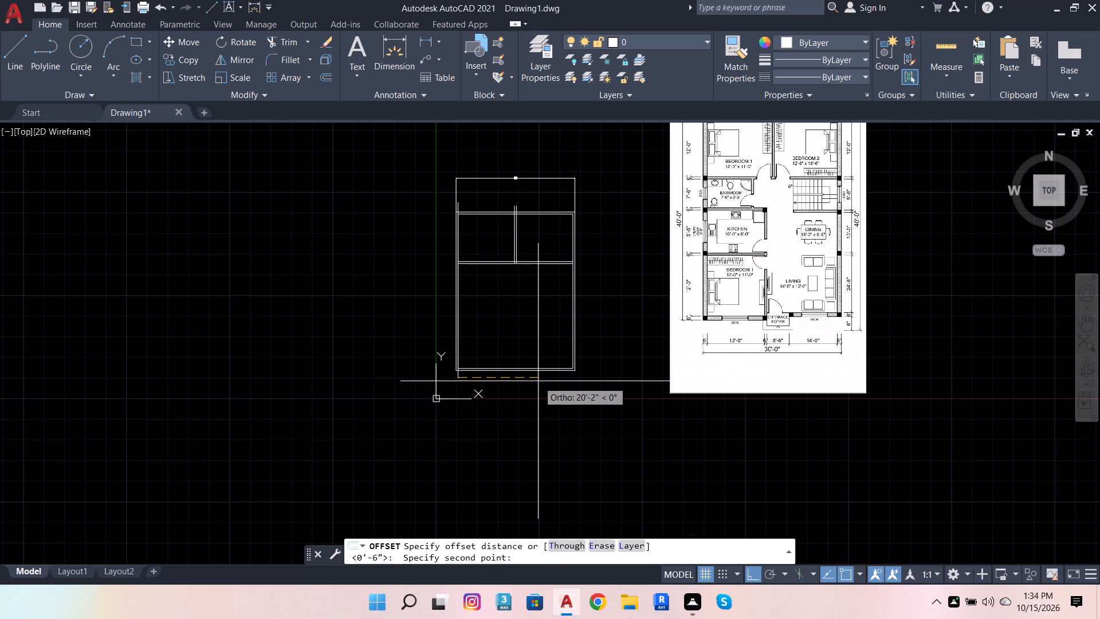
text(7')
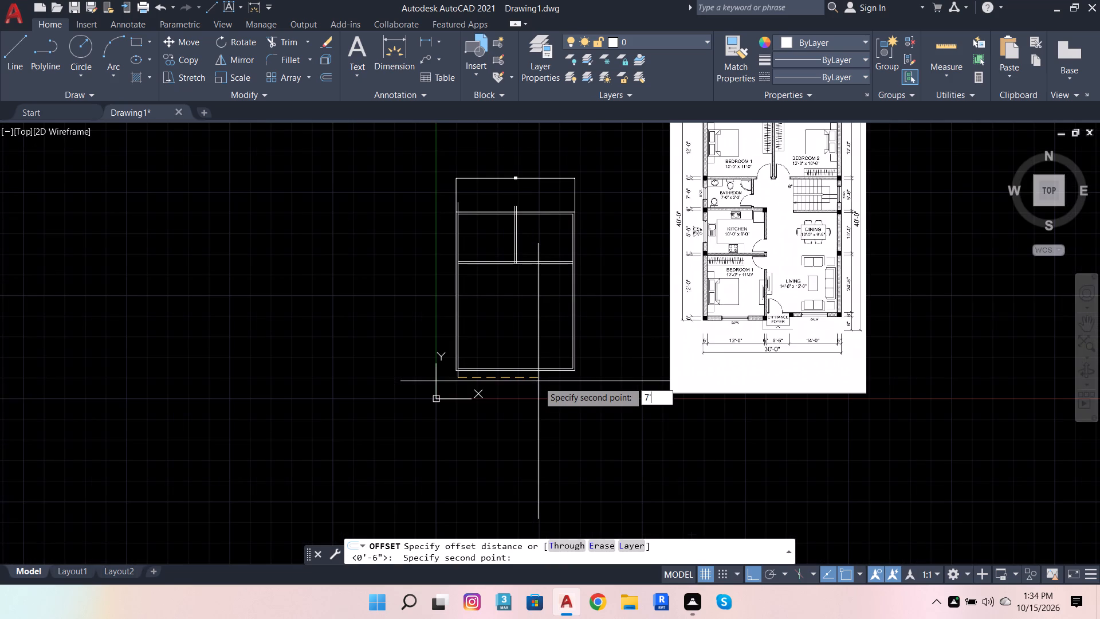
key(6)
key(Return)
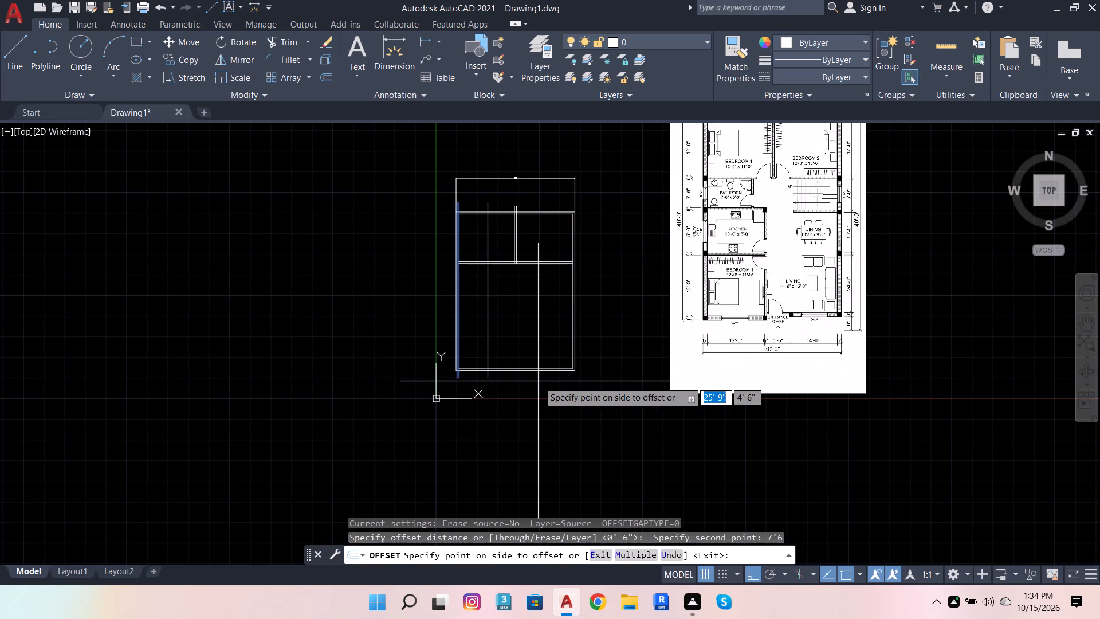
click(538, 381)
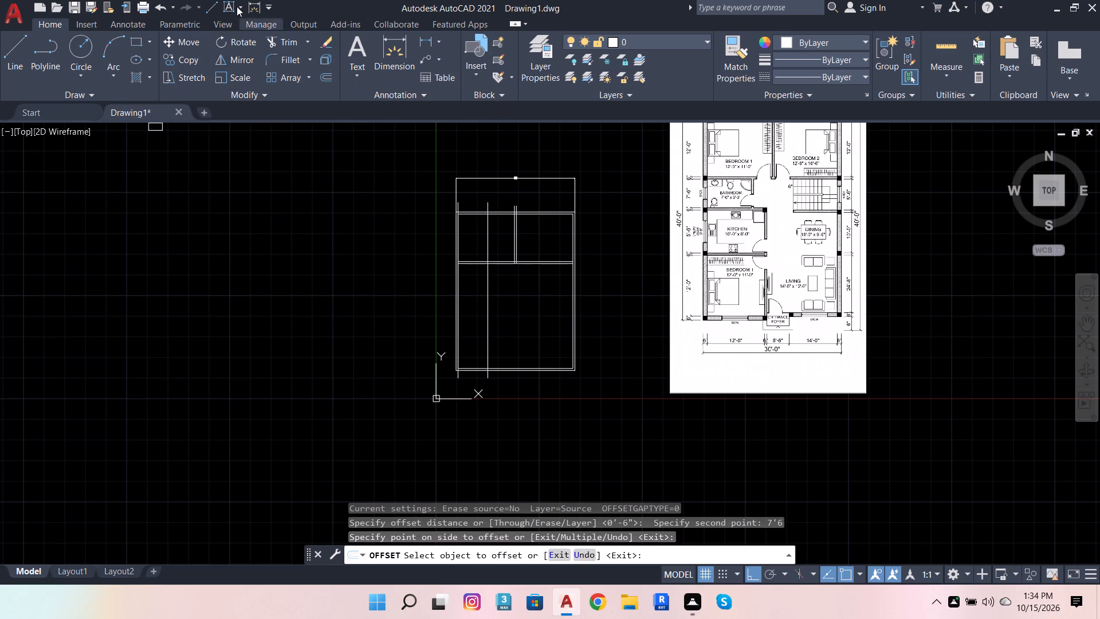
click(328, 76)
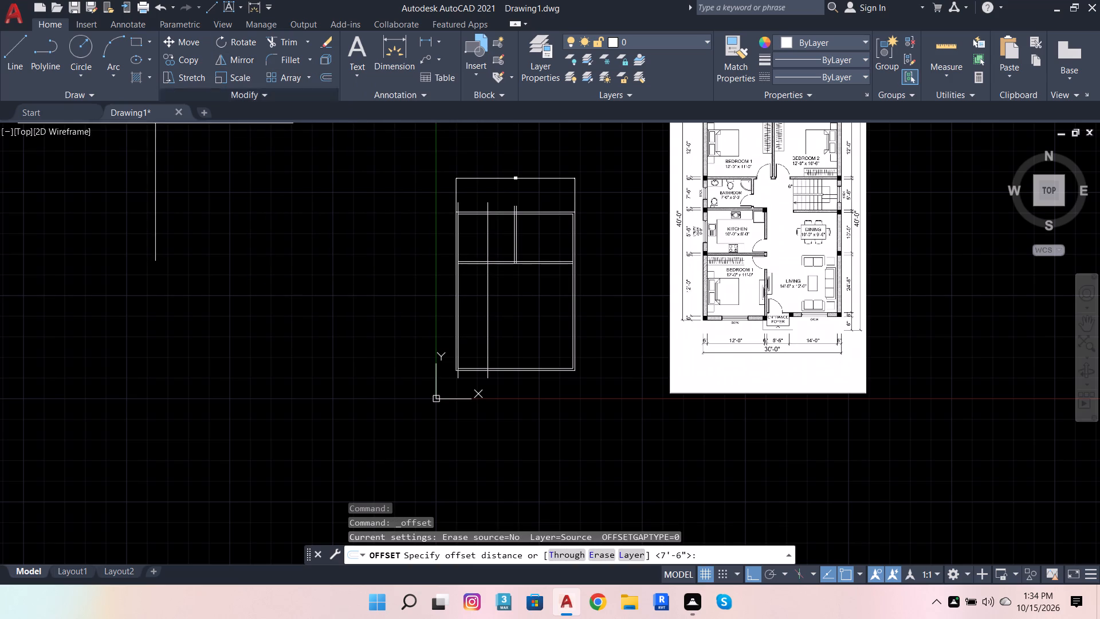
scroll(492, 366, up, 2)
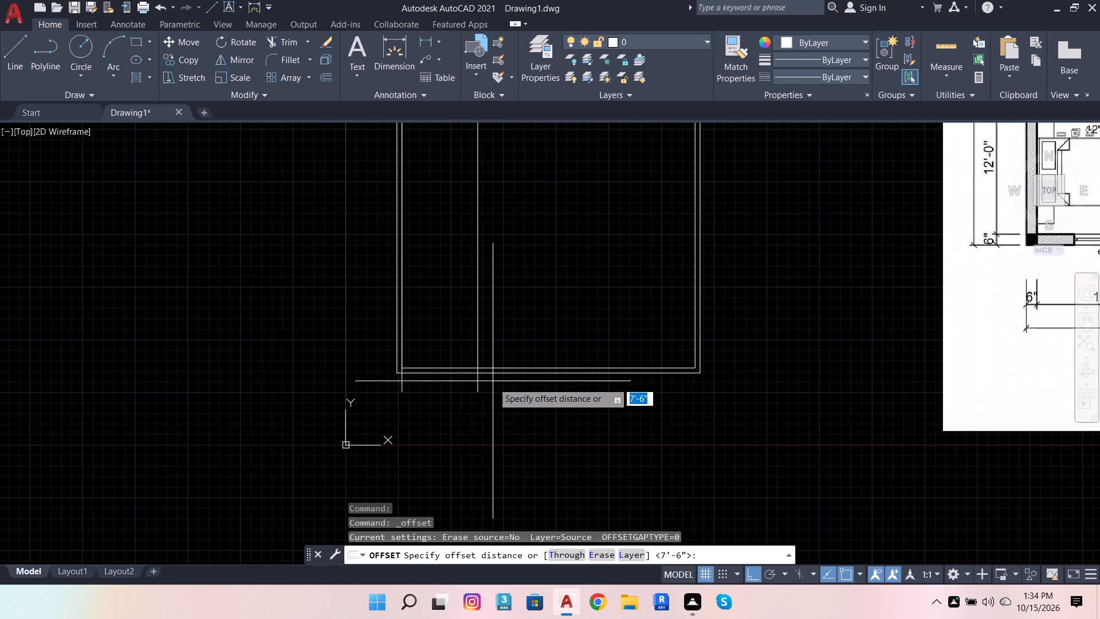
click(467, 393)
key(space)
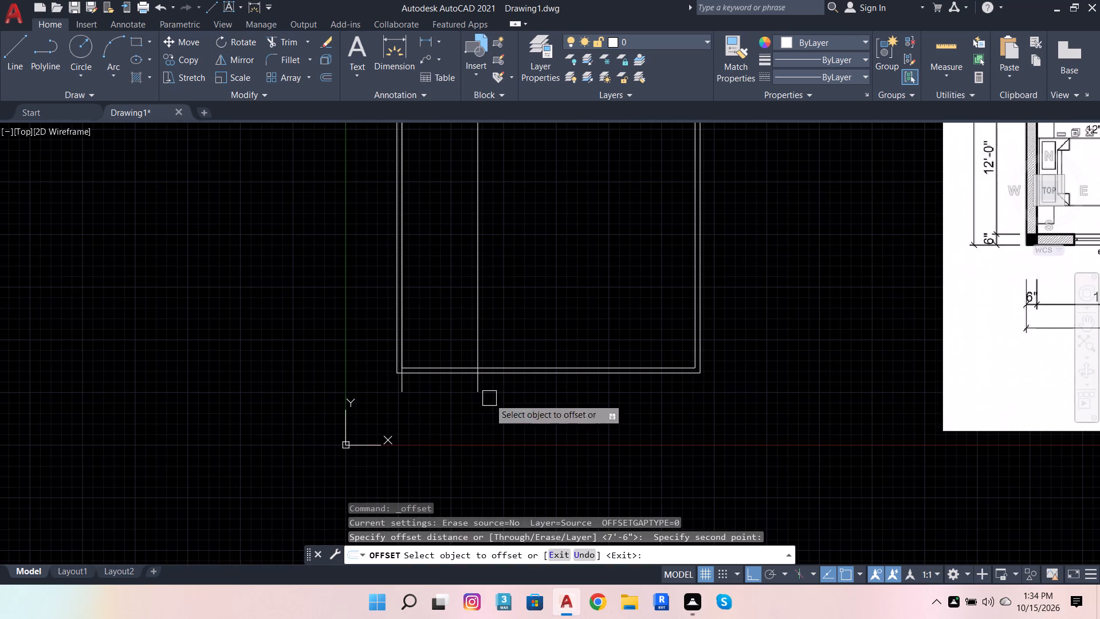
Offset the new bathroom vertical line 6" to the right to form a vertical partition.
click(333, 75)
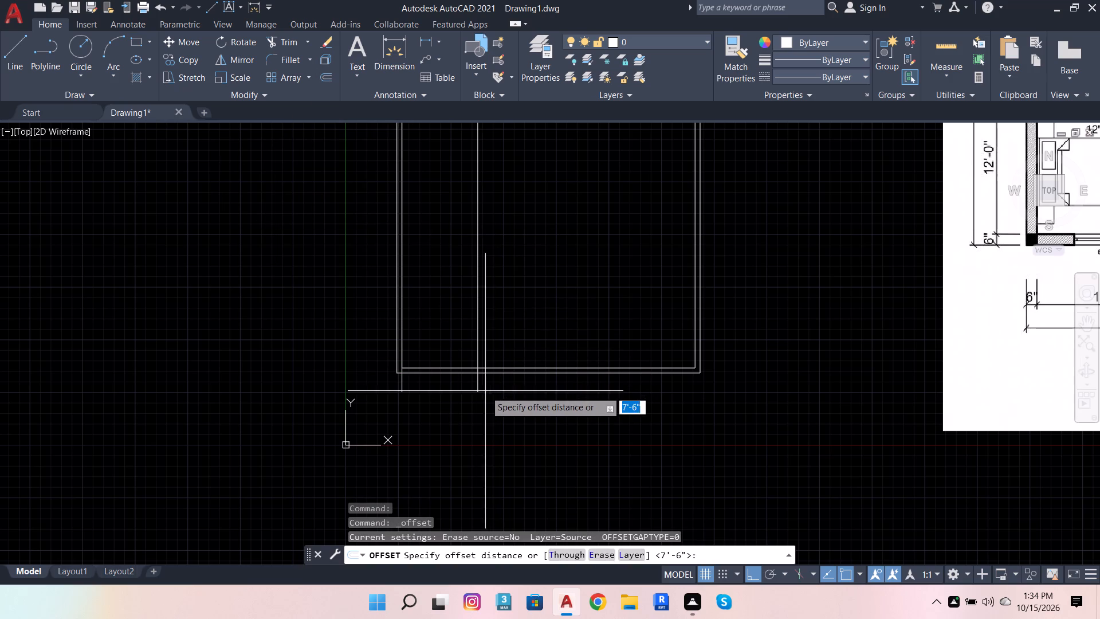
click(481, 390)
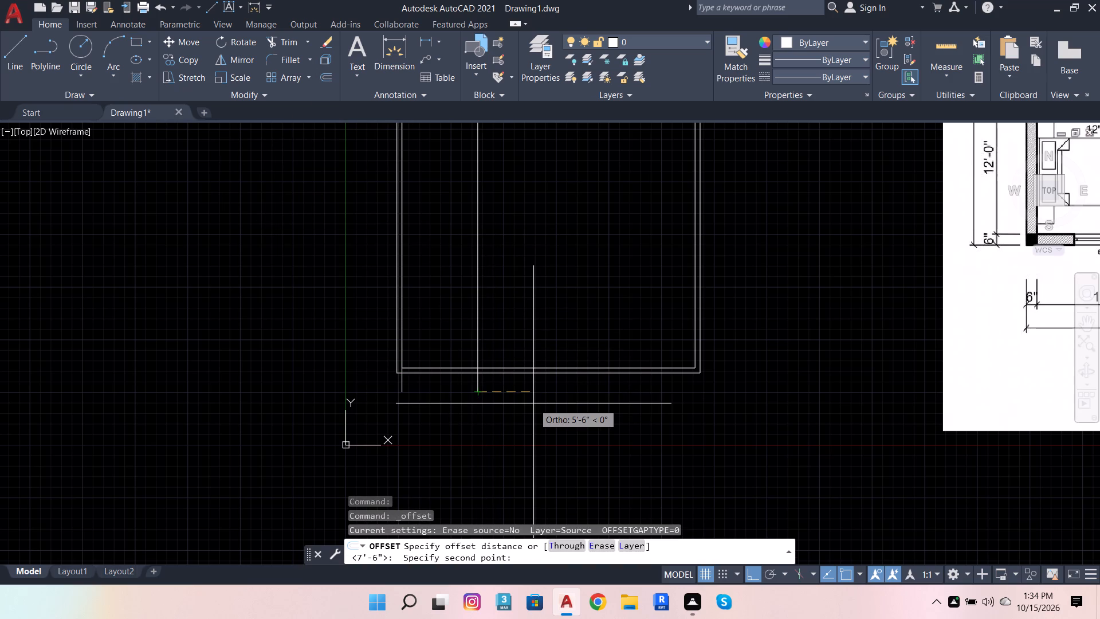
key(6)
key(Return)
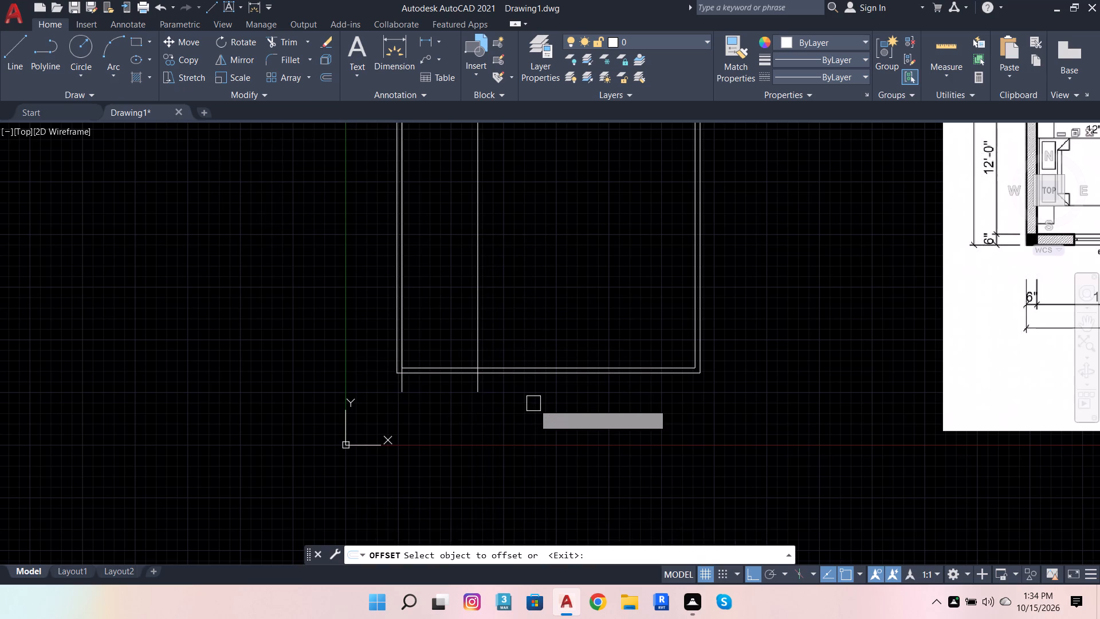
click(483, 351)
click(596, 350)
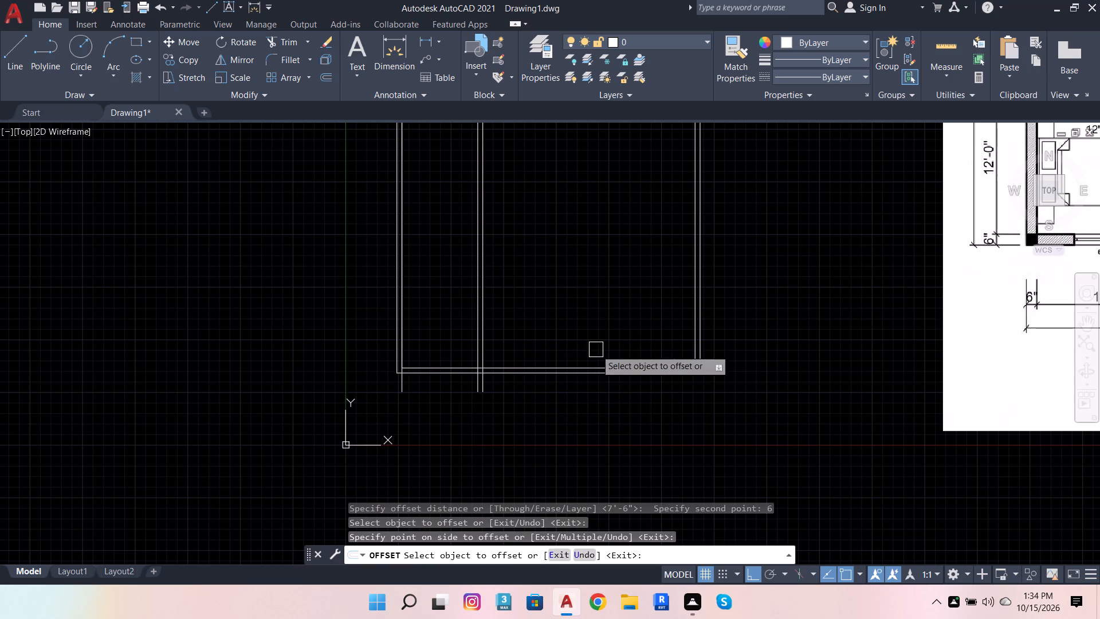
Trim the new vertical partition lines inside the horizontal partition and open the horizontal partition's lower line between them.
scroll(586, 424, down, 2)
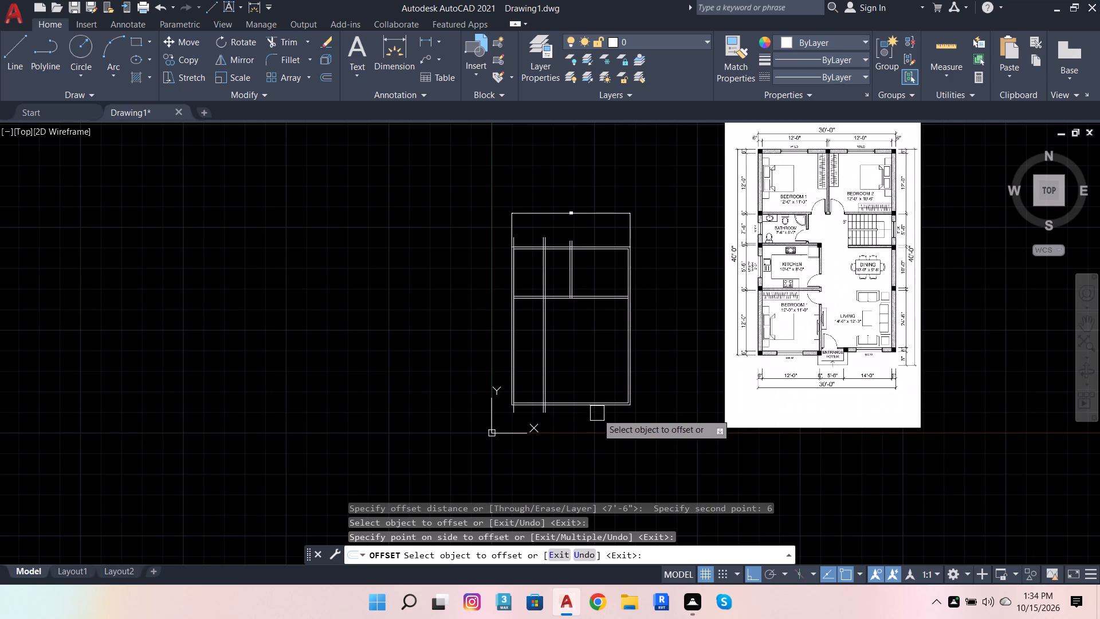
scroll(473, 238, up, 2)
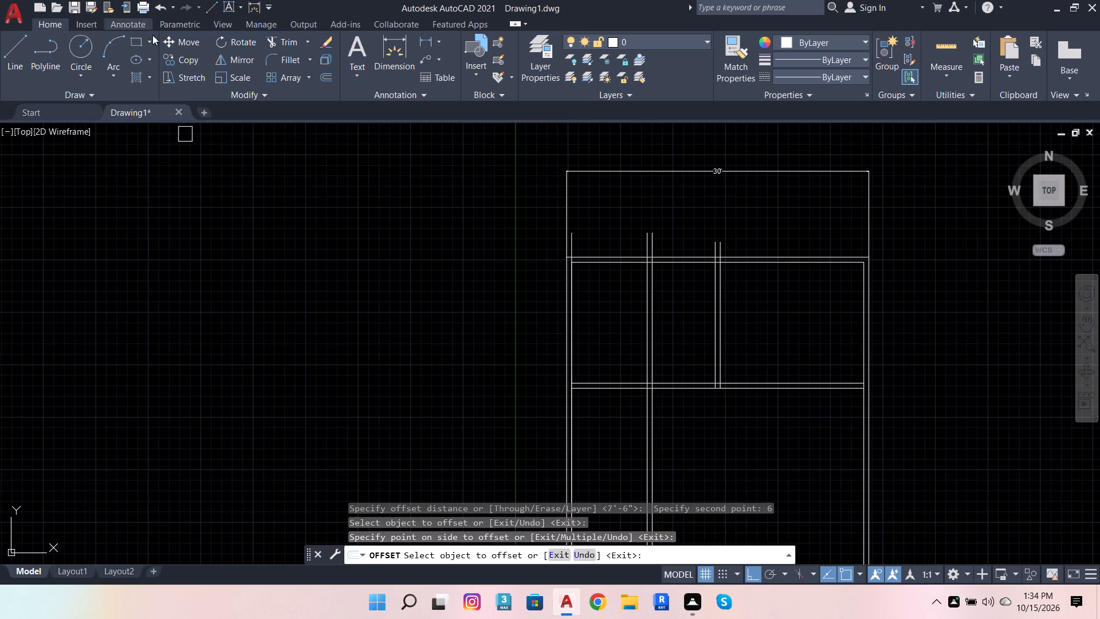
click(269, 40)
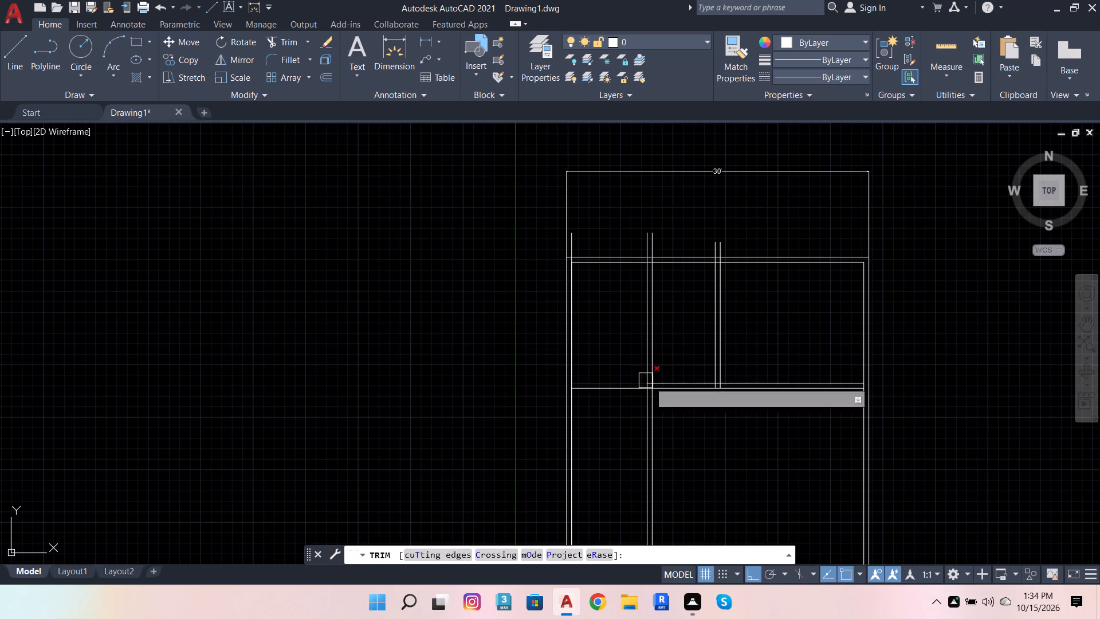
scroll(666, 389, up, 3)
scroll(570, 365, up, 2)
click(576, 399)
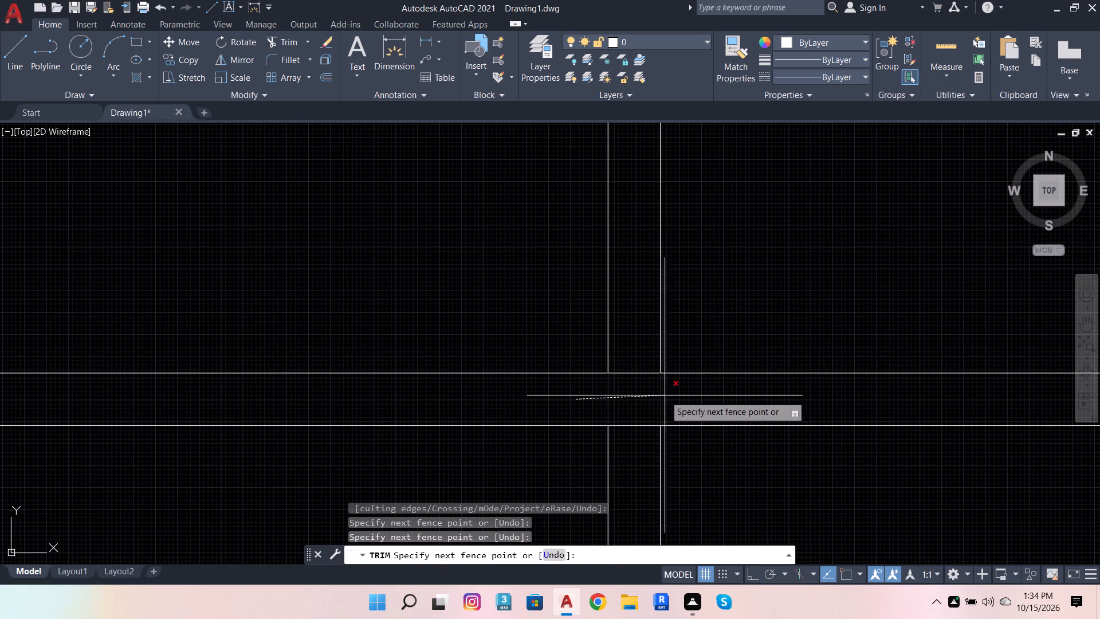
click(669, 396)
click(638, 421)
scroll(629, 380, down, 3)
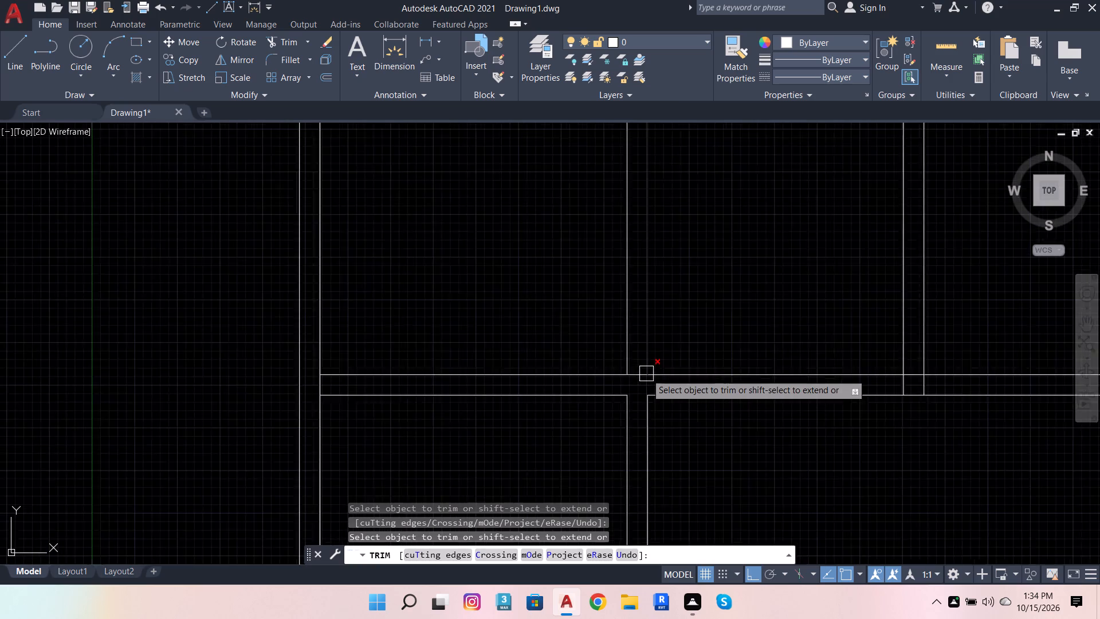
Trim the centre vertical partition lines inside the horizontal partition and open the horizontal partition's upper line between them.
scroll(812, 391, up, 2)
click(836, 365)
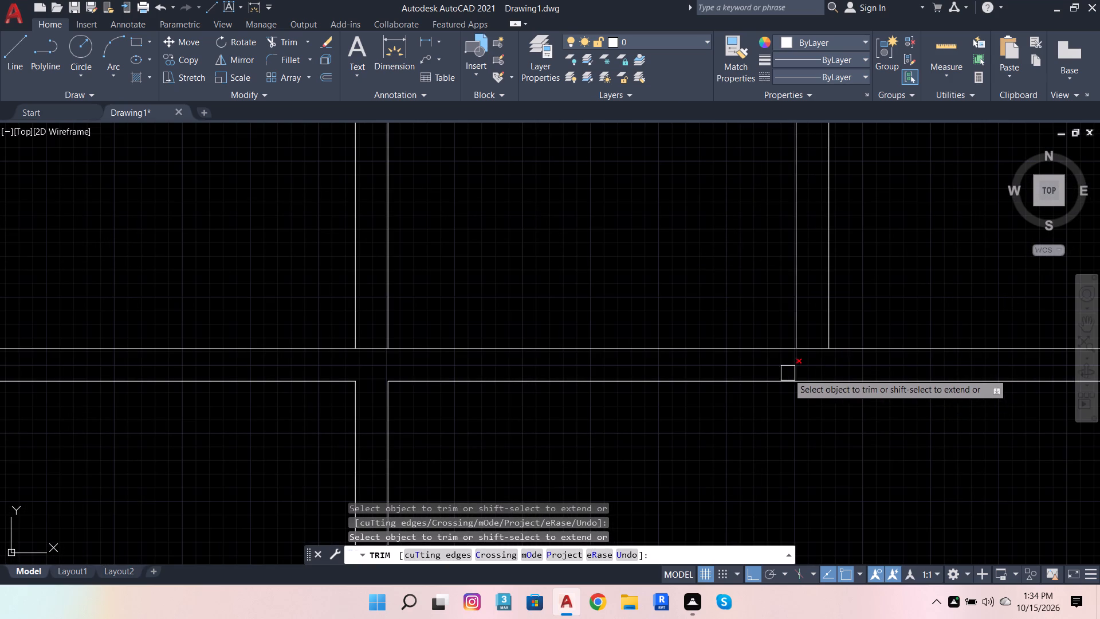
click(797, 370)
click(815, 351)
scroll(760, 403, down, 3)
key(space)
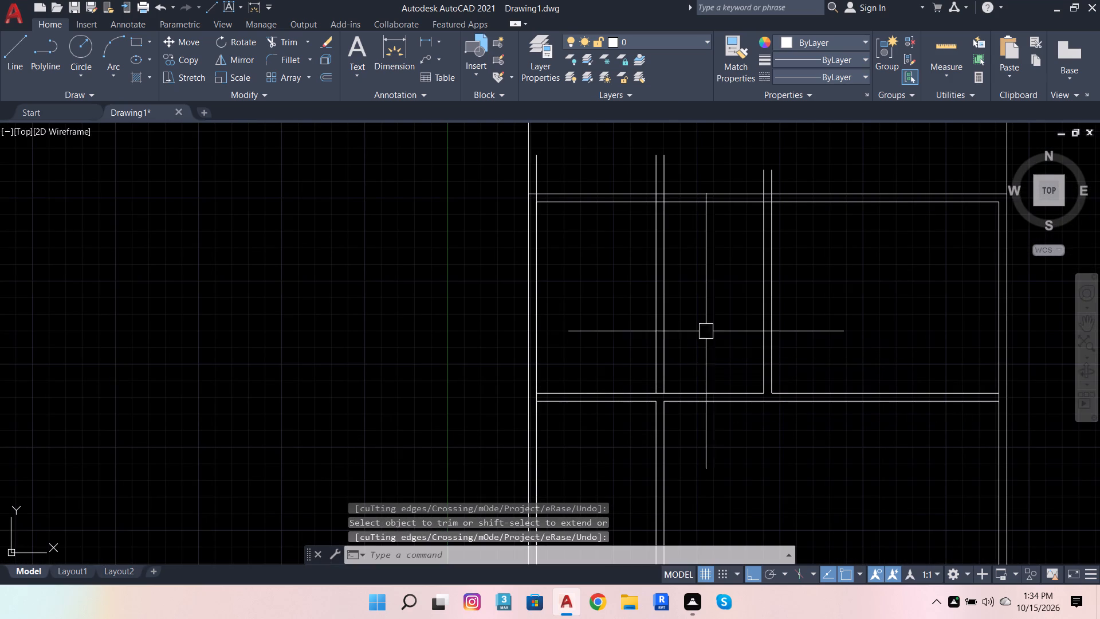
Offset the bathroom segment of the horizontal partition's lower line 5' downward.
click(596, 406)
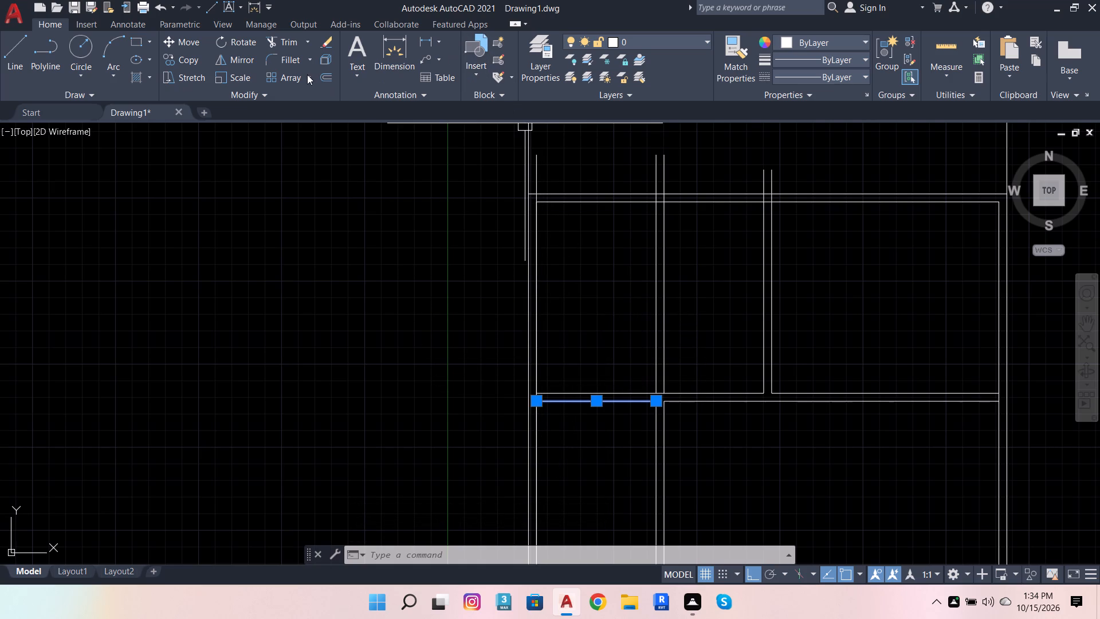
click(327, 79)
scroll(489, 241, down, 1)
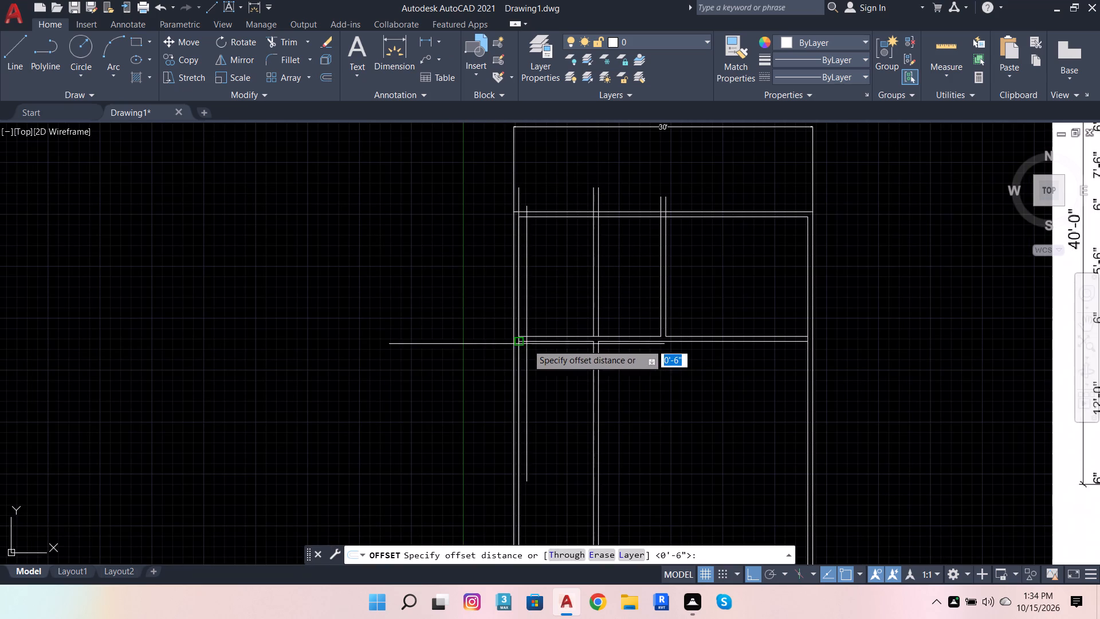
click(528, 347)
scroll(538, 413, down, 3)
scroll(539, 426, up, 1)
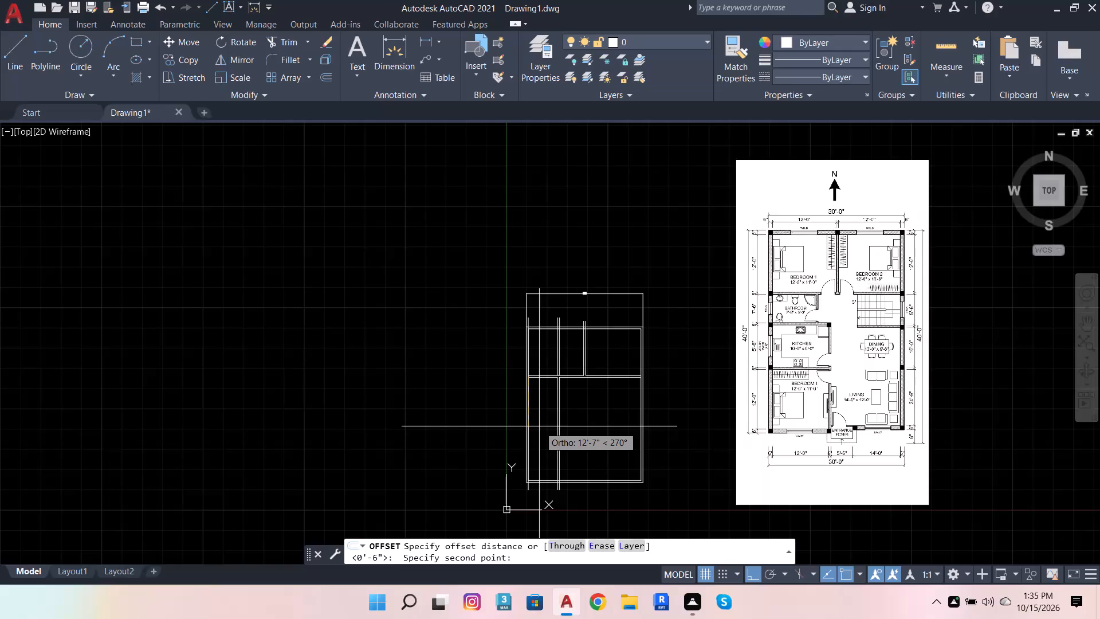
scroll(540, 425, up, 1)
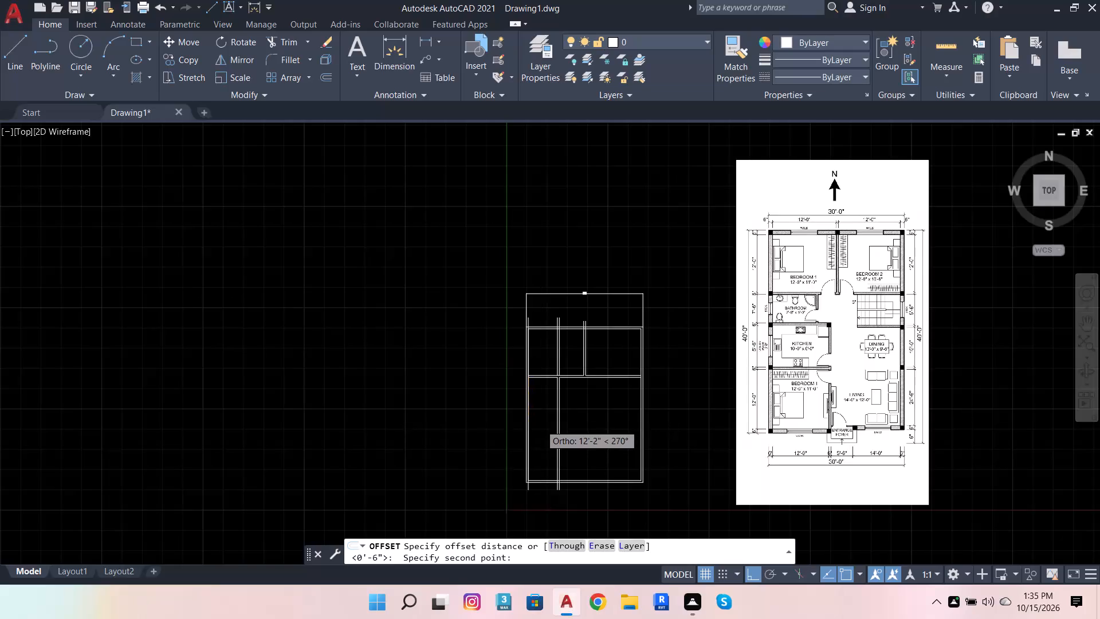
scroll(540, 425, up, 1)
scroll(540, 425, down, 1)
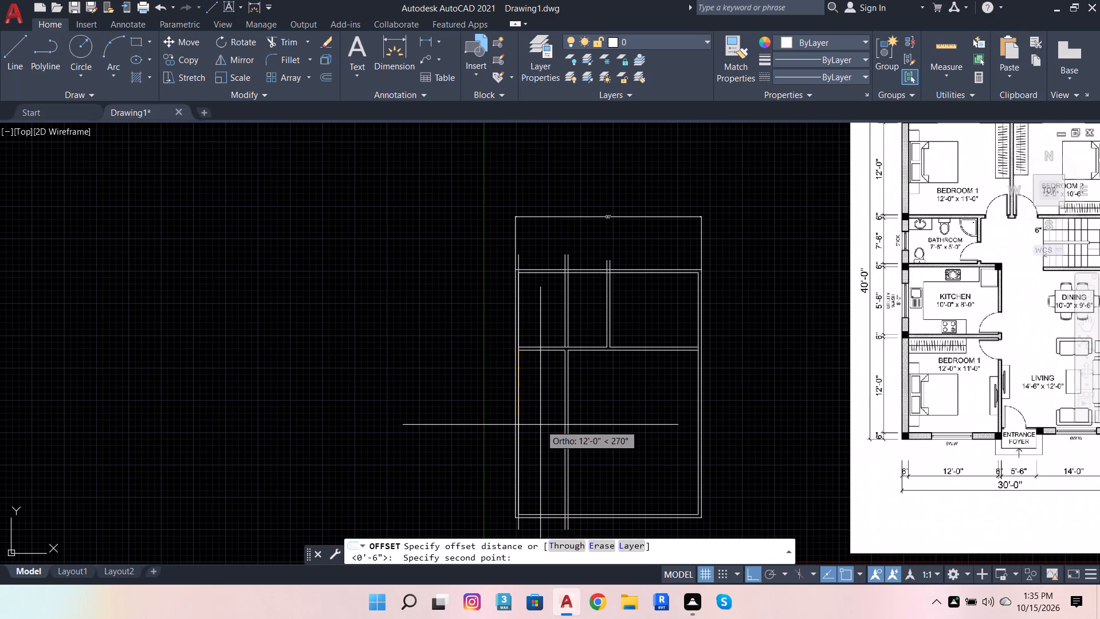
text(5')
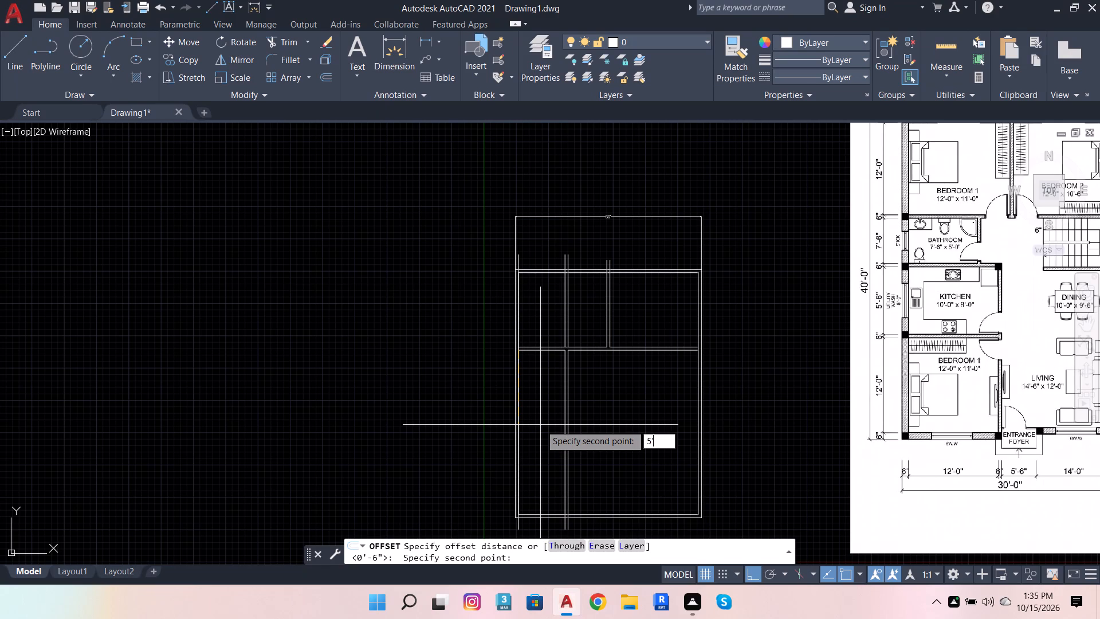
key(Return)
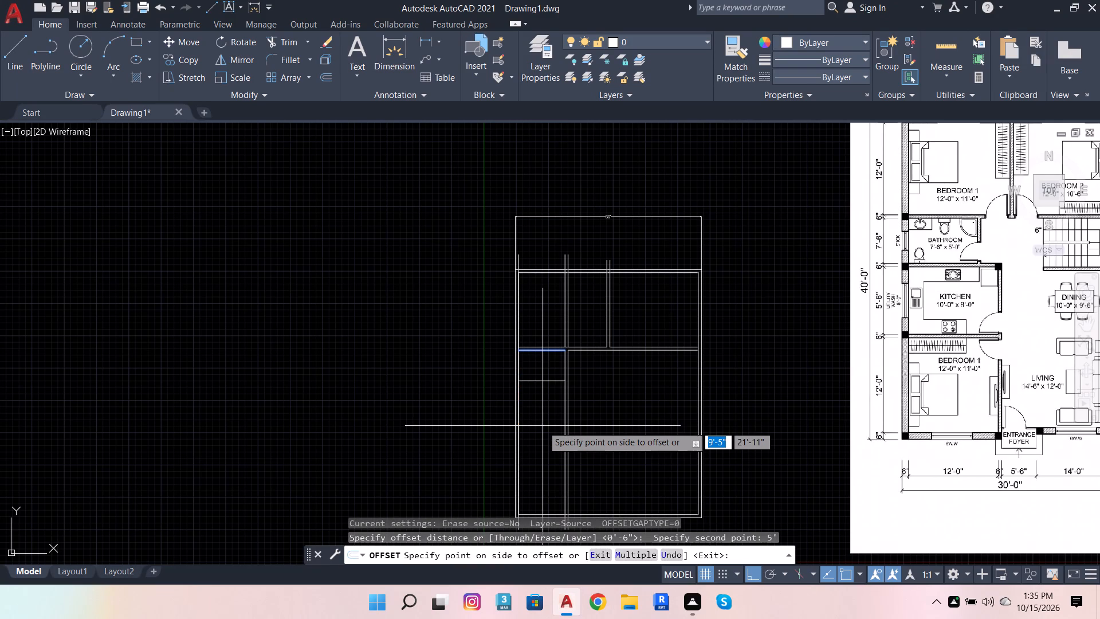
click(532, 458)
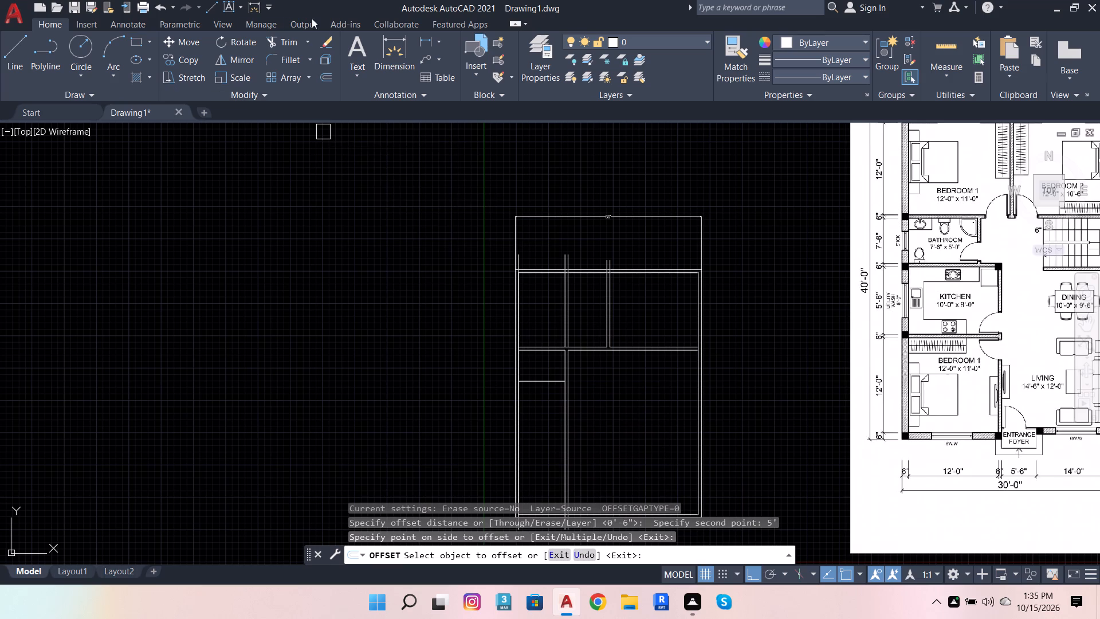
Offset the bathroom's new lower line 6" downward to form the bathroom's bottom partition.
click(329, 80)
scroll(532, 369, up, 3)
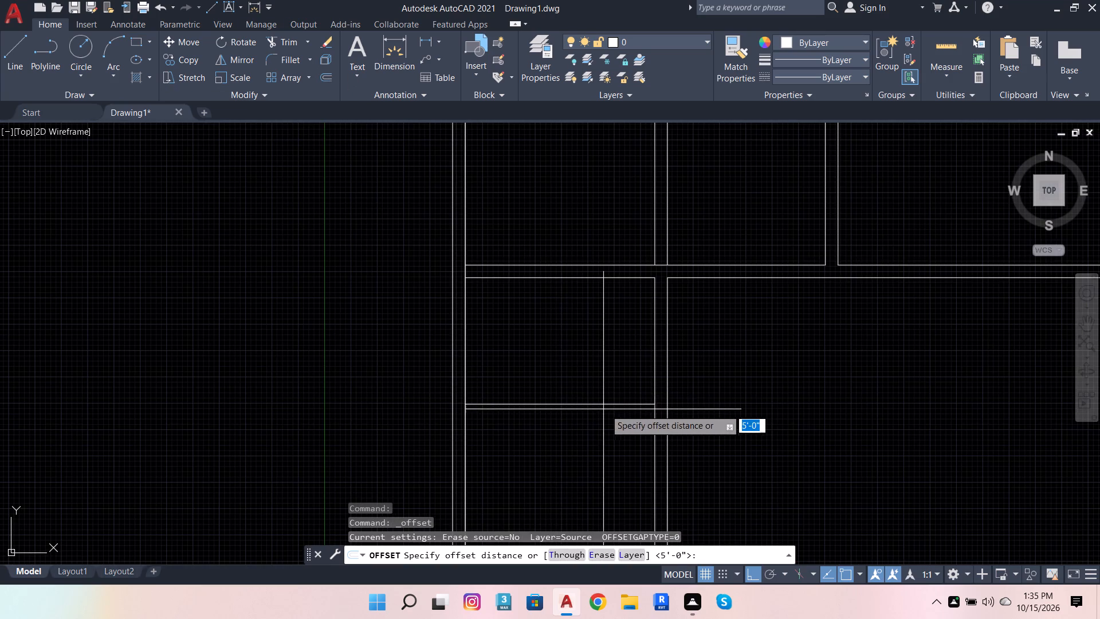
click(657, 405)
scroll(602, 388, down, 3)
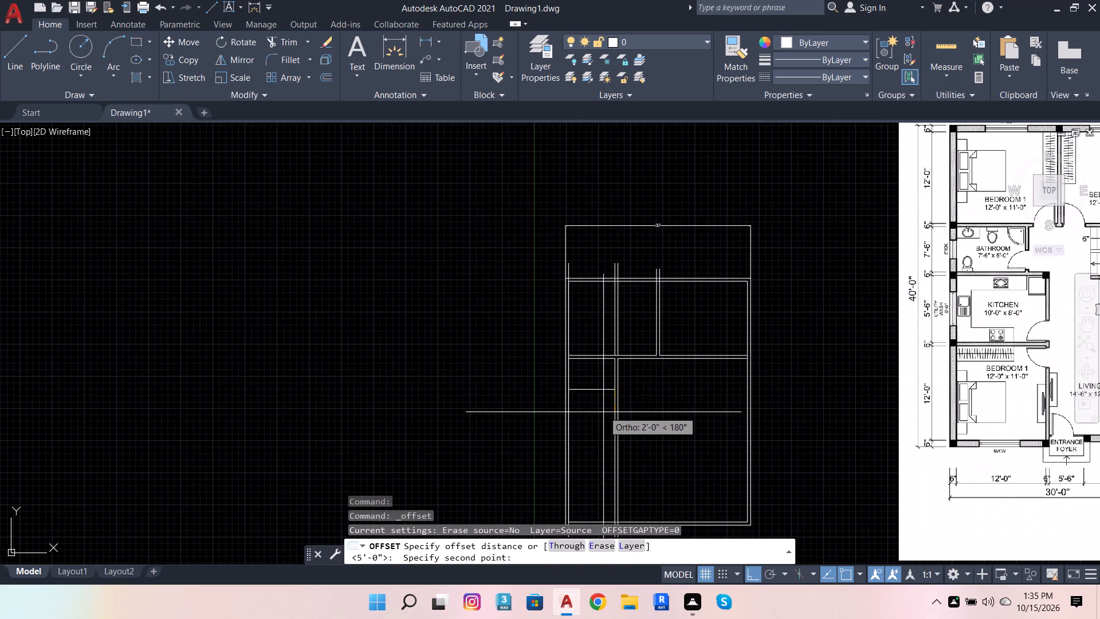
scroll(602, 436, up, 3)
key(6)
key(Return)
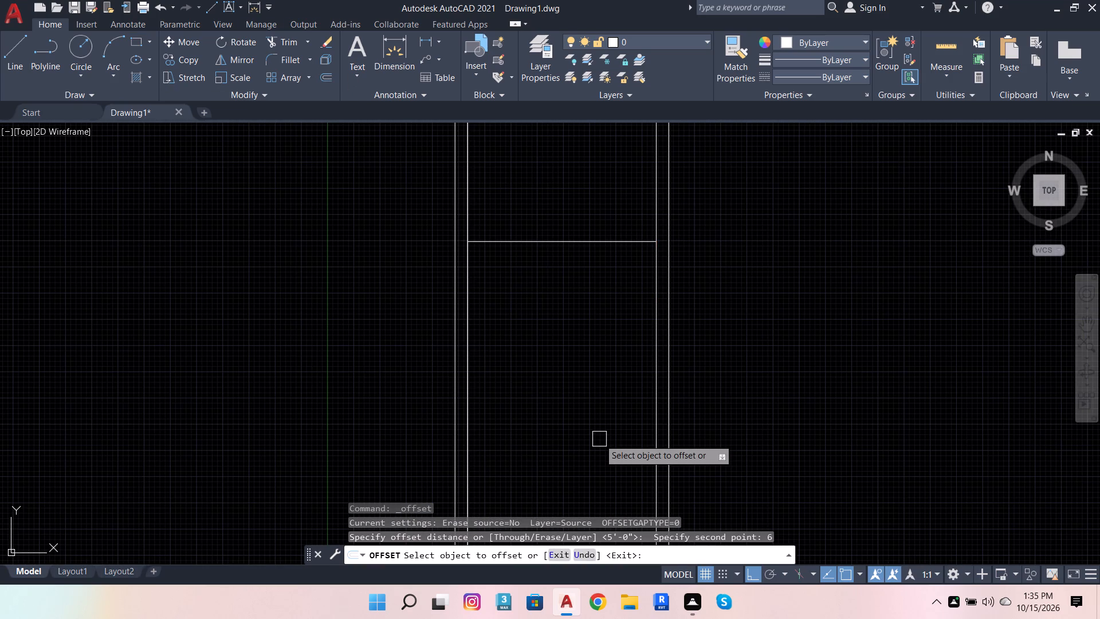
scroll(713, 343, down, 2)
drag(673, 305, 670, 311)
click(651, 363)
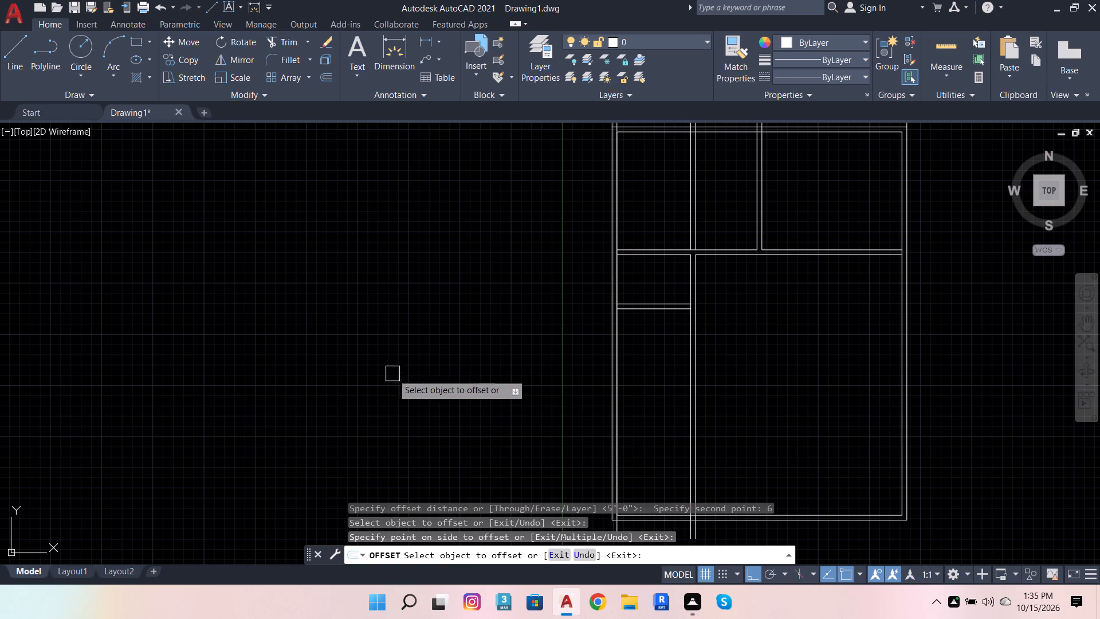
Trim the bathroom's bottom and vertical partitions into a clean corner and remove the vertical partition lines below it.
click(273, 41)
scroll(649, 317, up, 2)
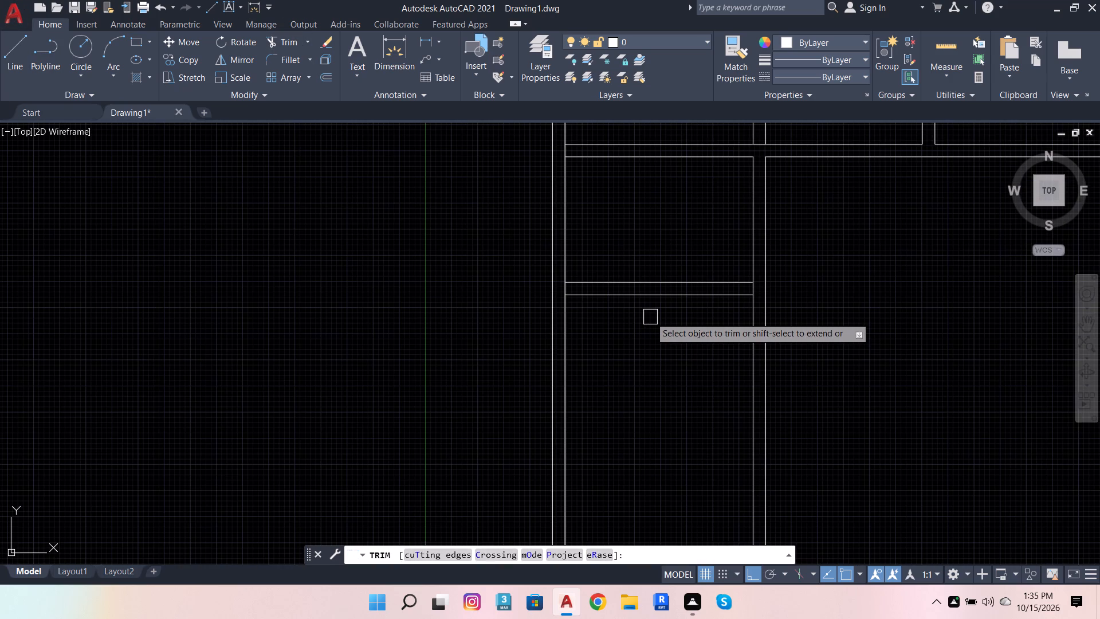
shift+click(669, 300)
scroll(740, 285, up, 3)
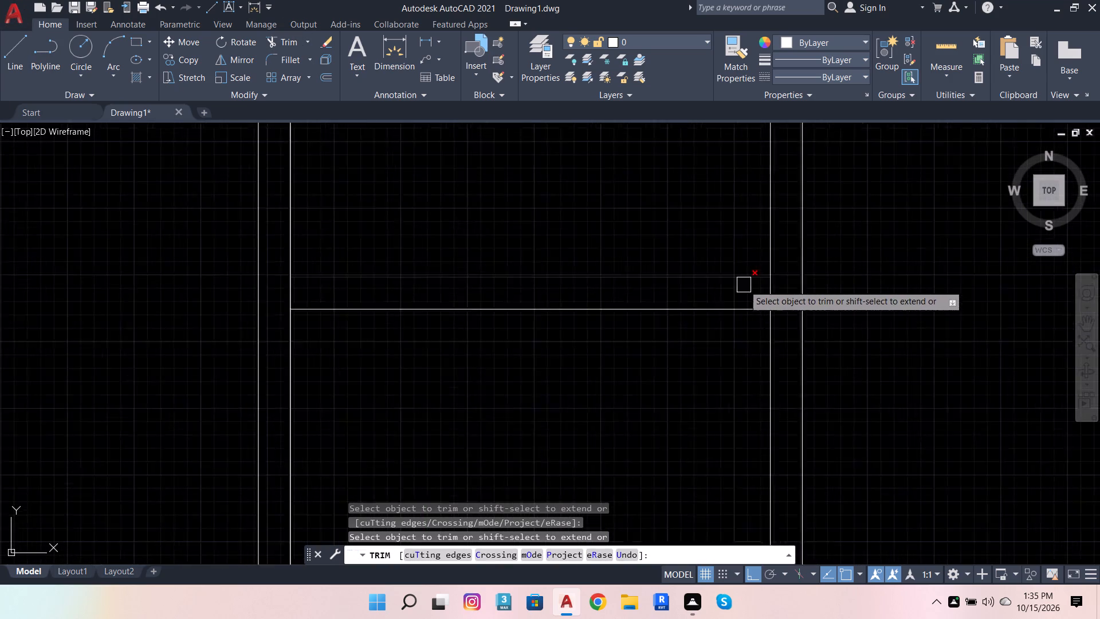
click(784, 303)
scroll(726, 316, down, 4)
click(785, 377)
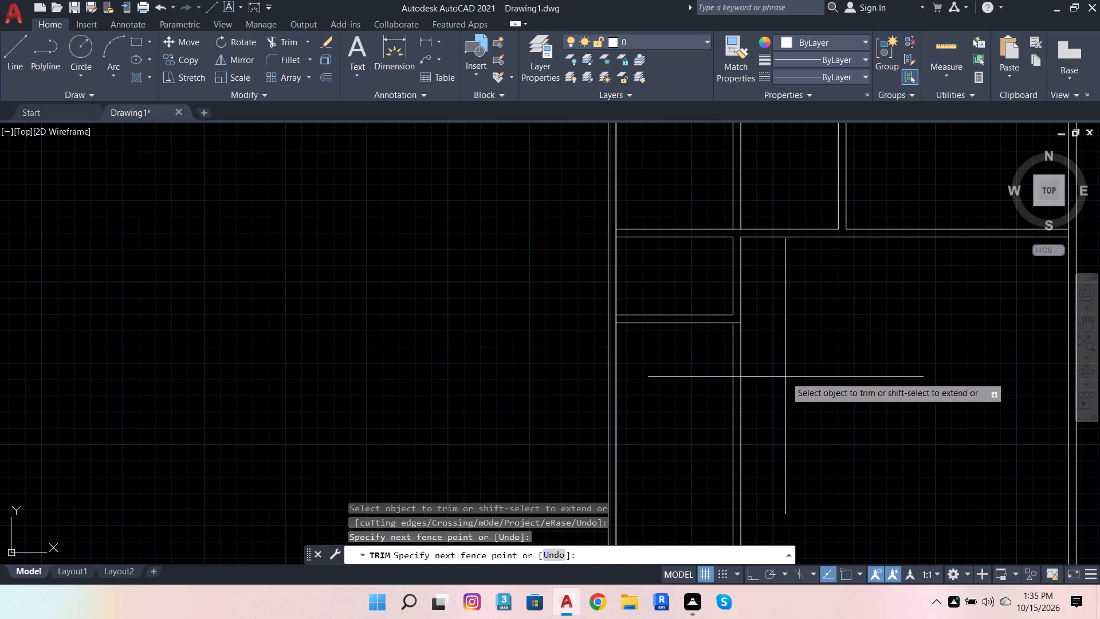
click(691, 397)
scroll(728, 373, down, 2)
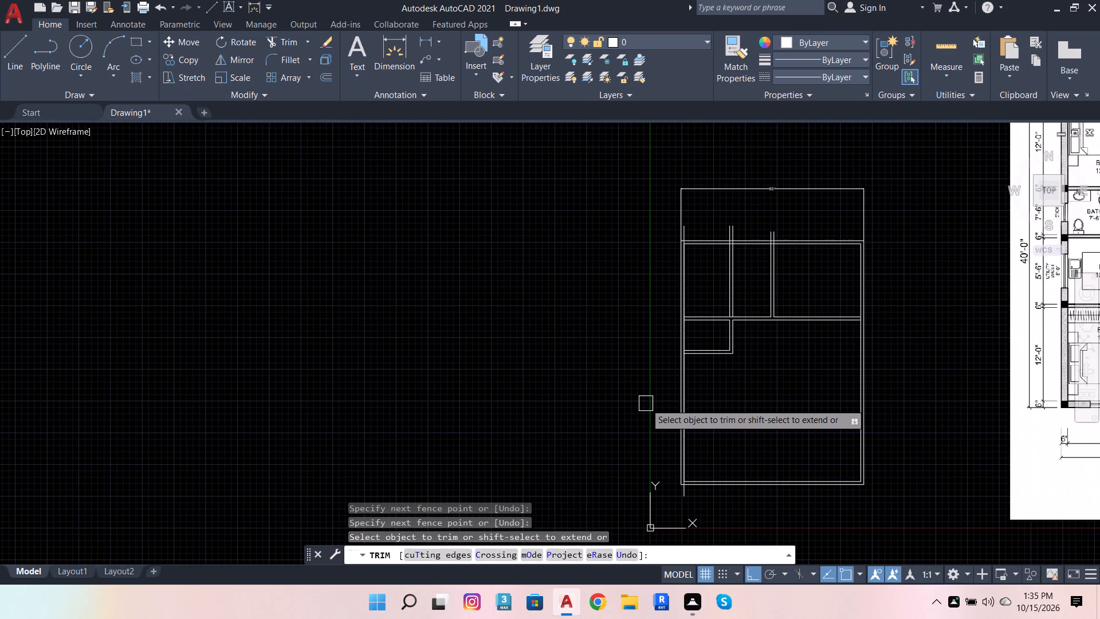
key(Escape)
key(Escape)
key(Escape)
key(Escape)
key(Escape)
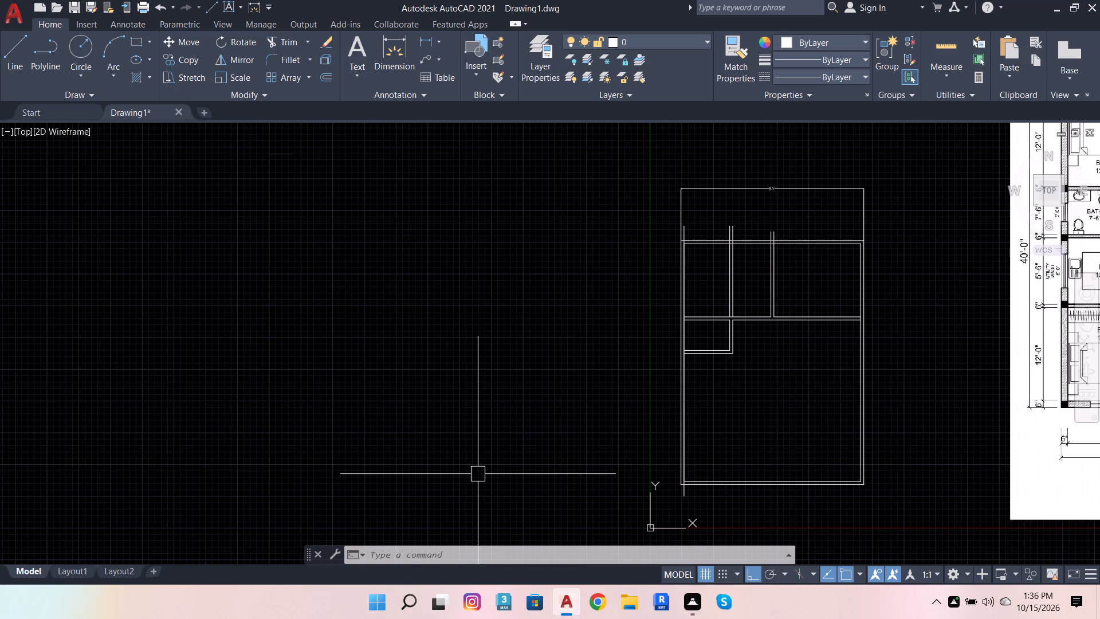
Examine the kitchen and lower bedroom dimensions in the reference plan against the drawn layout.
scroll(570, 347, down, 2)
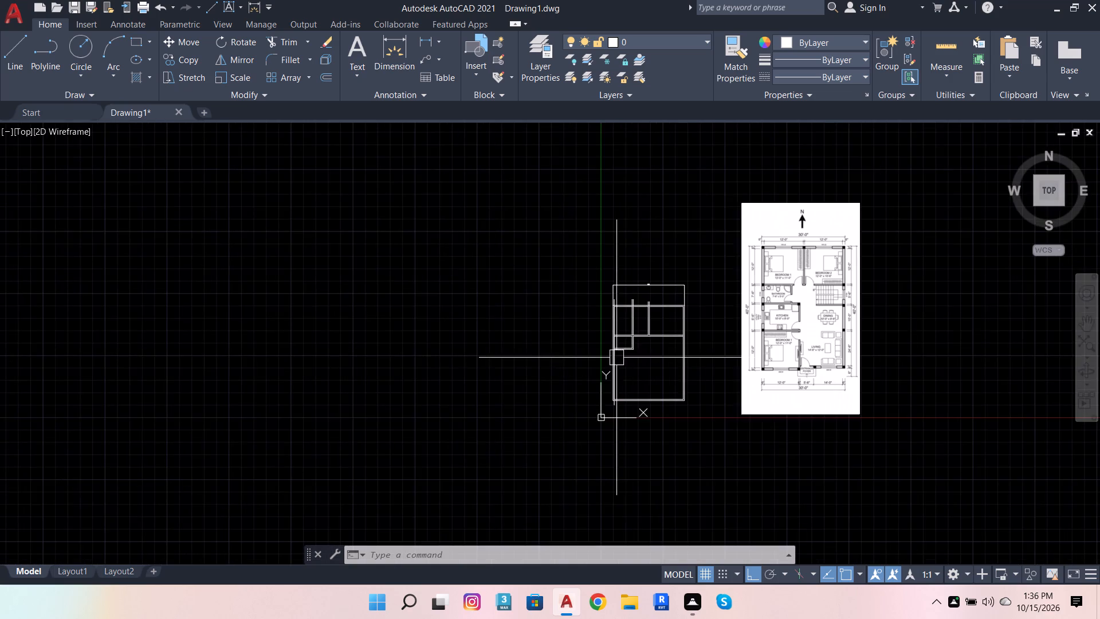
scroll(632, 360, up, 3)
scroll(570, 329, up, 1)
scroll(544, 353, down, 2)
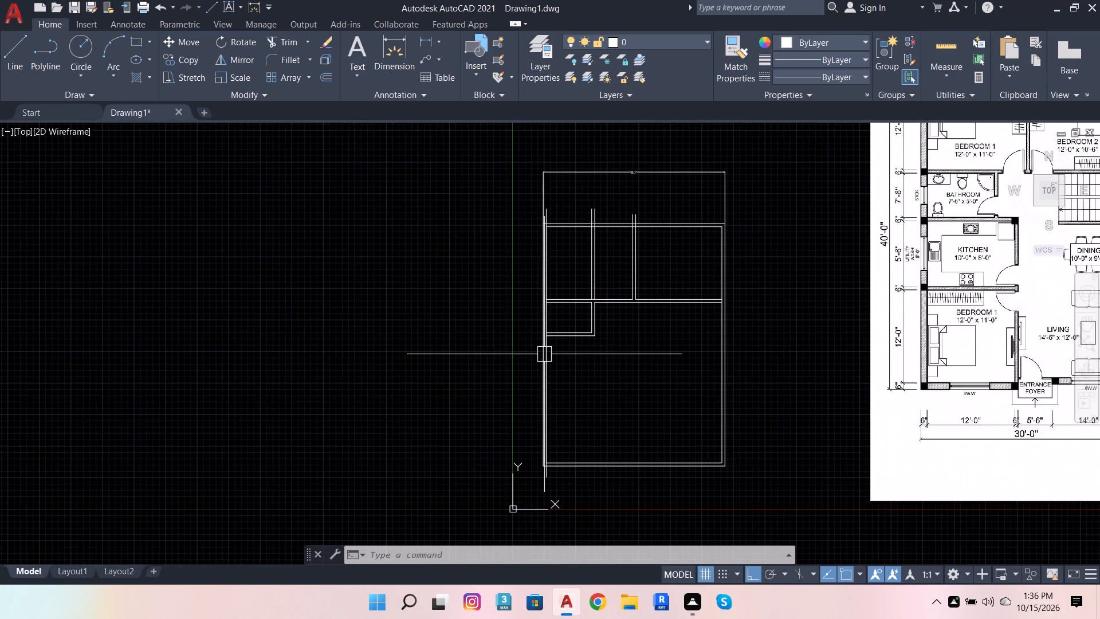
scroll(544, 354, down, 1)
scroll(845, 314, up, 2)
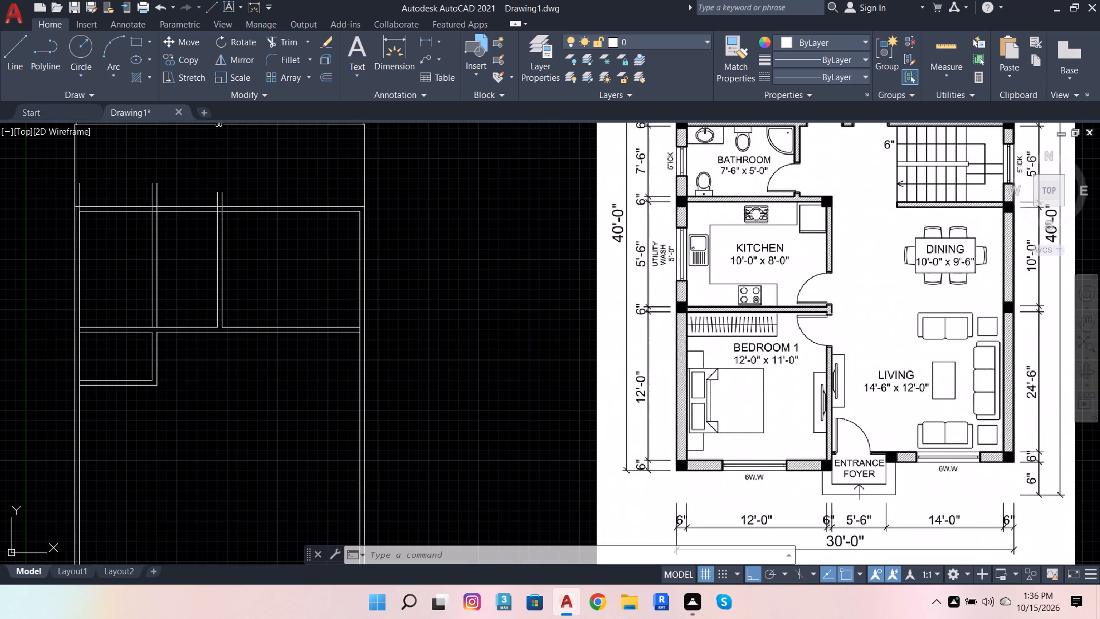
scroll(819, 313, down, 1)
scroll(733, 311, up, 2)
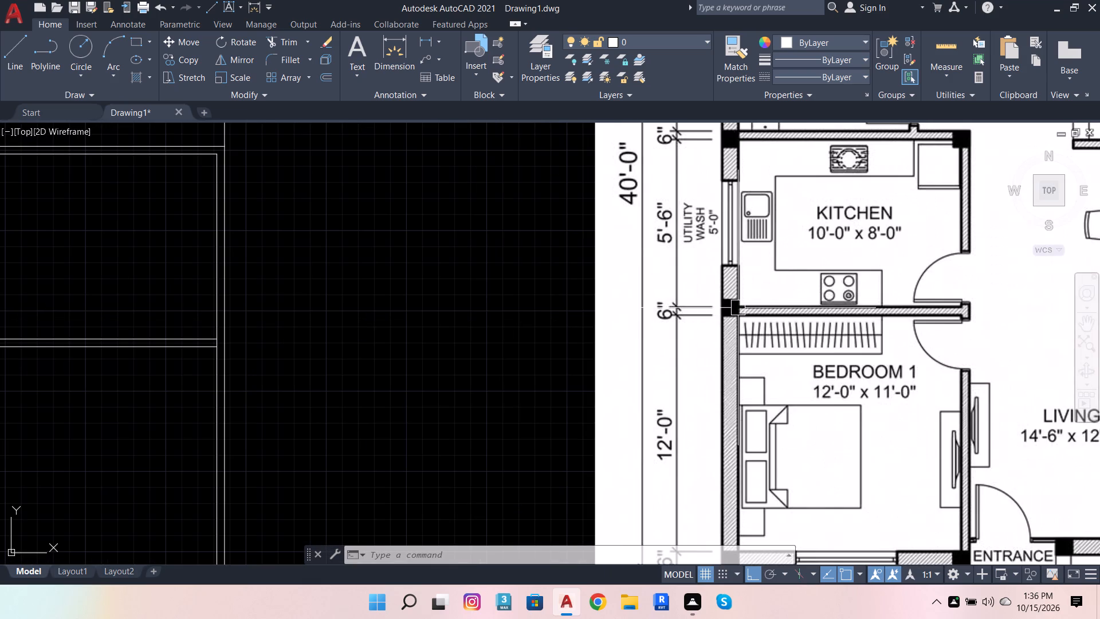
scroll(768, 295, down, 1)
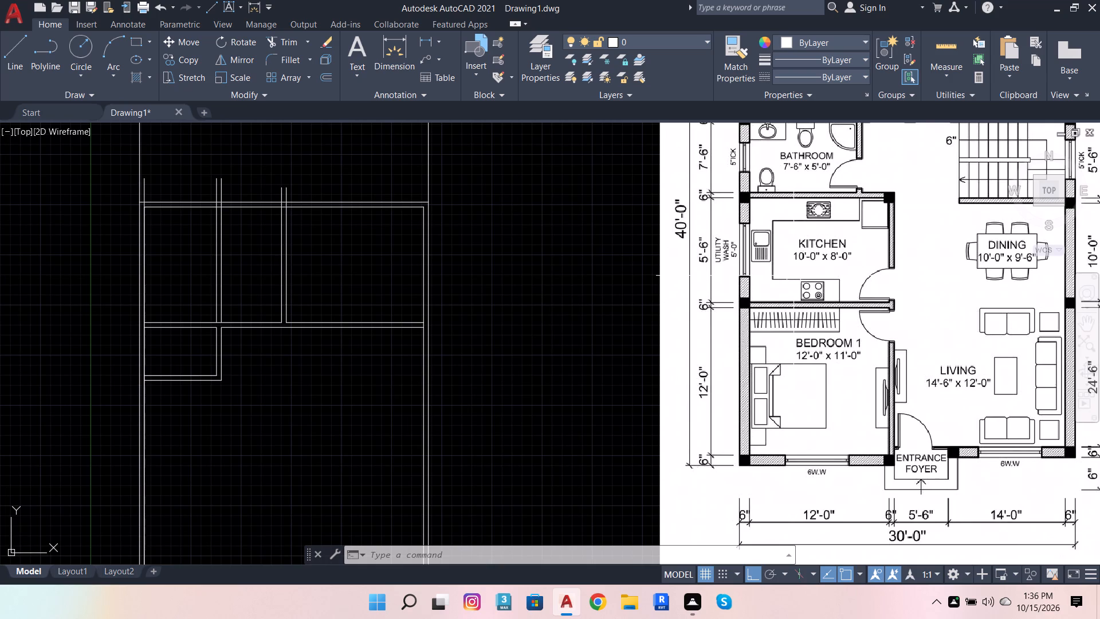
scroll(833, 257, down, 1)
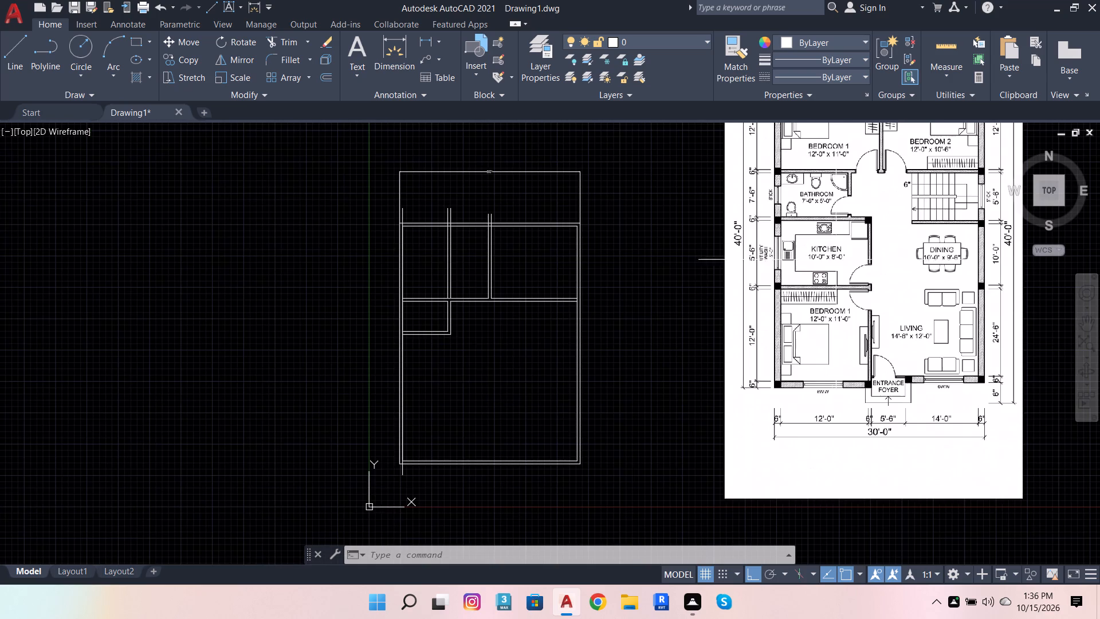
Offset the lower line of the bathroom's bottom partition 8' downward for the kitchen's bottom edge.
scroll(450, 351, up, 1)
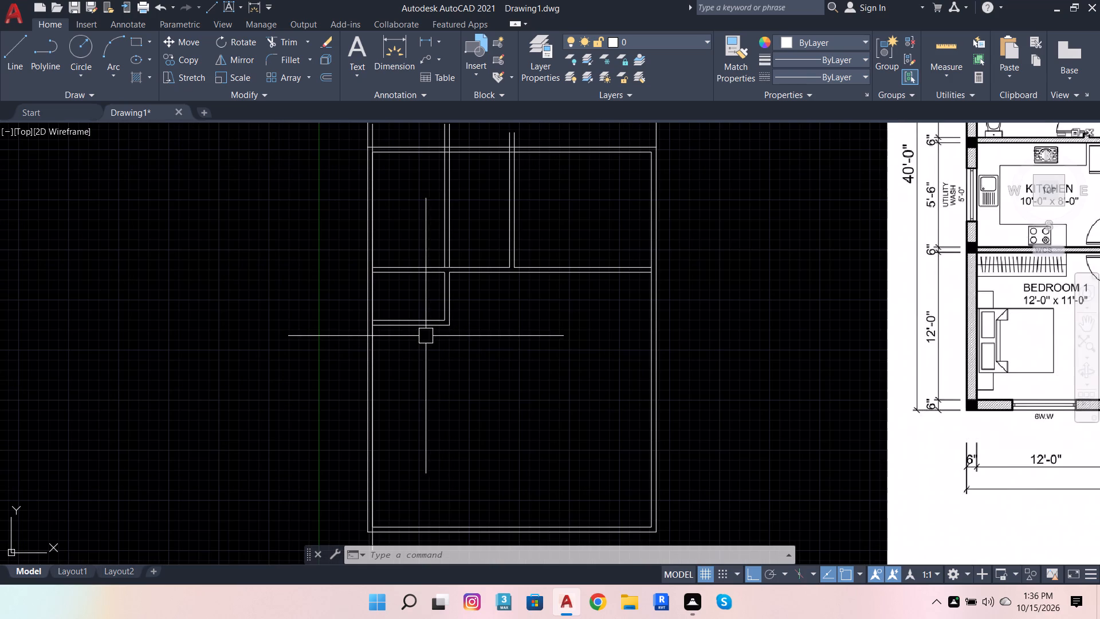
click(430, 334)
scroll(421, 326, up, 3)
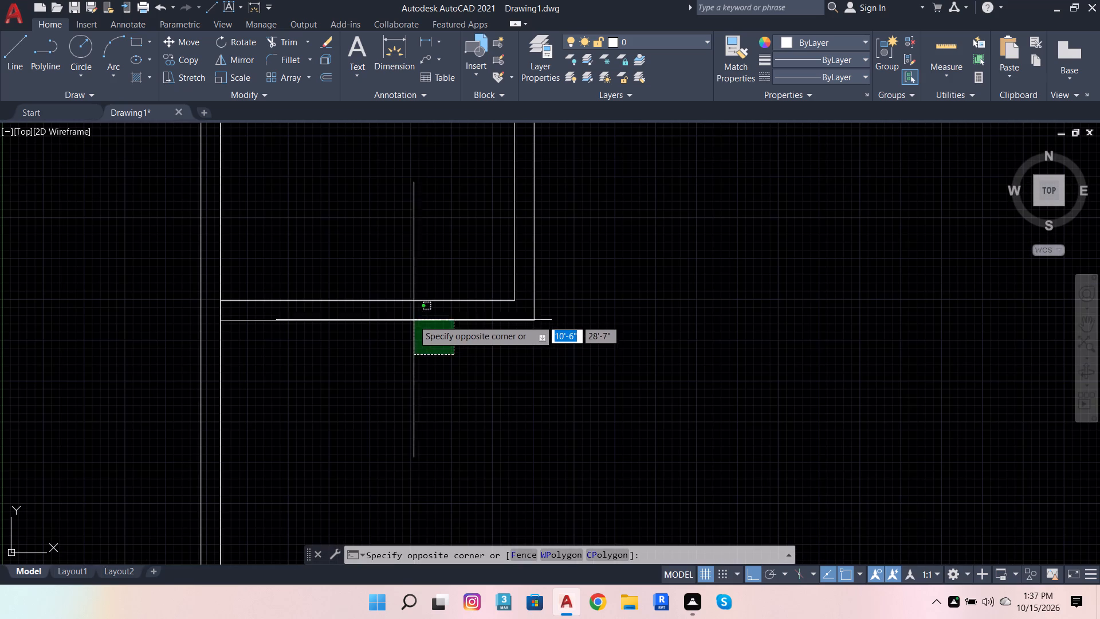
click(404, 313)
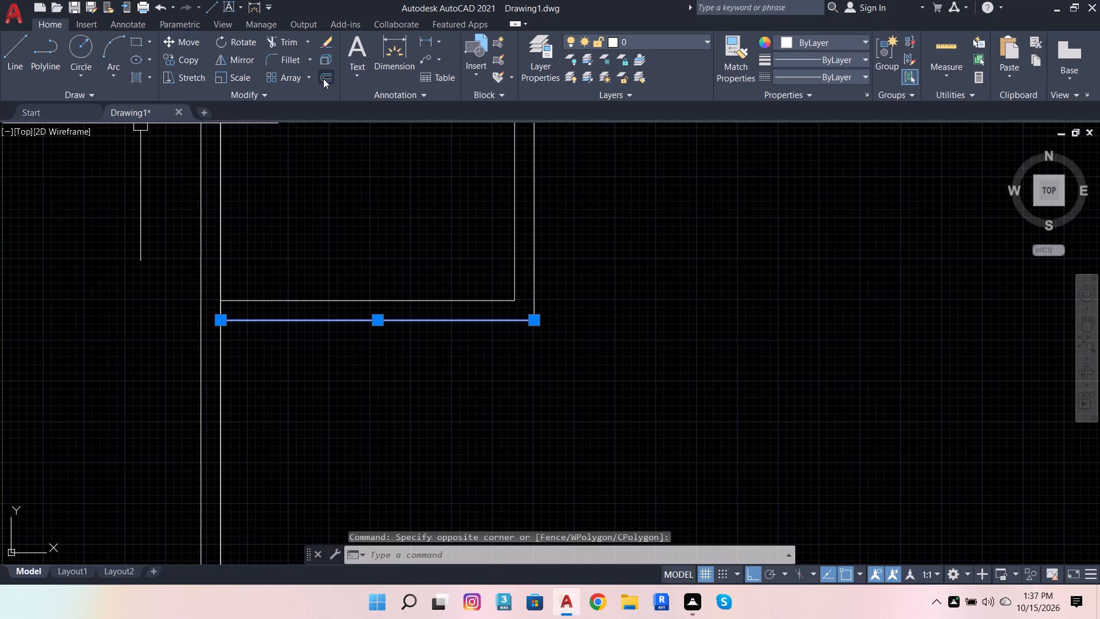
click(325, 76)
click(531, 322)
scroll(563, 314, down, 5)
scroll(571, 347, up, 1)
text(8')
key(Return)
click(569, 351)
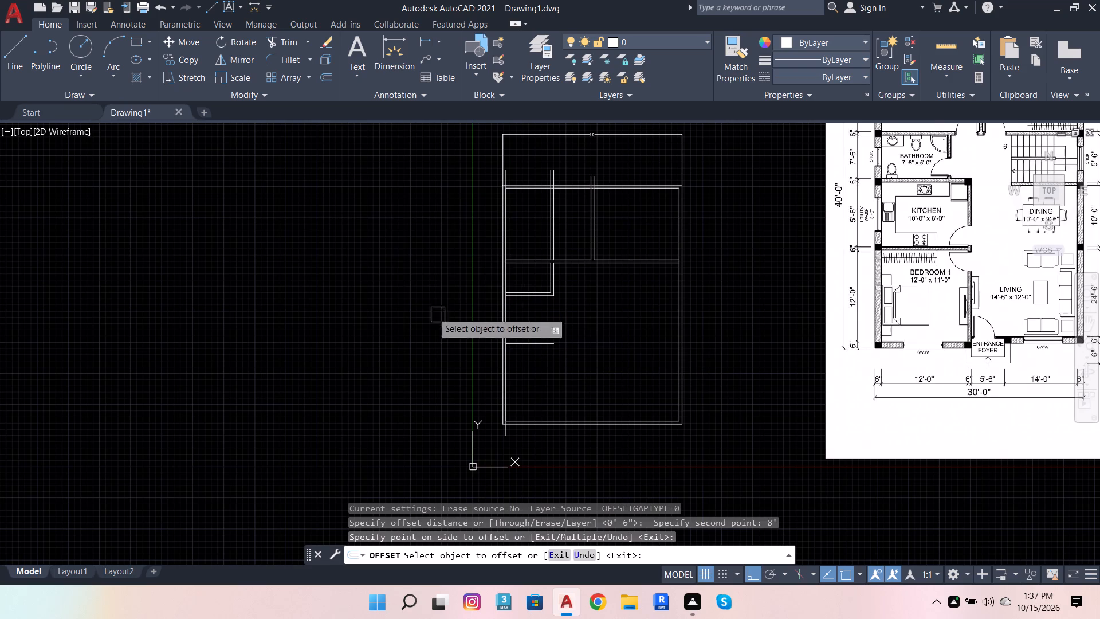
Offset the kitchen's new bottom line 6" downward to form the partition above the lower bedroom.
click(327, 75)
scroll(327, 75, up, 1)
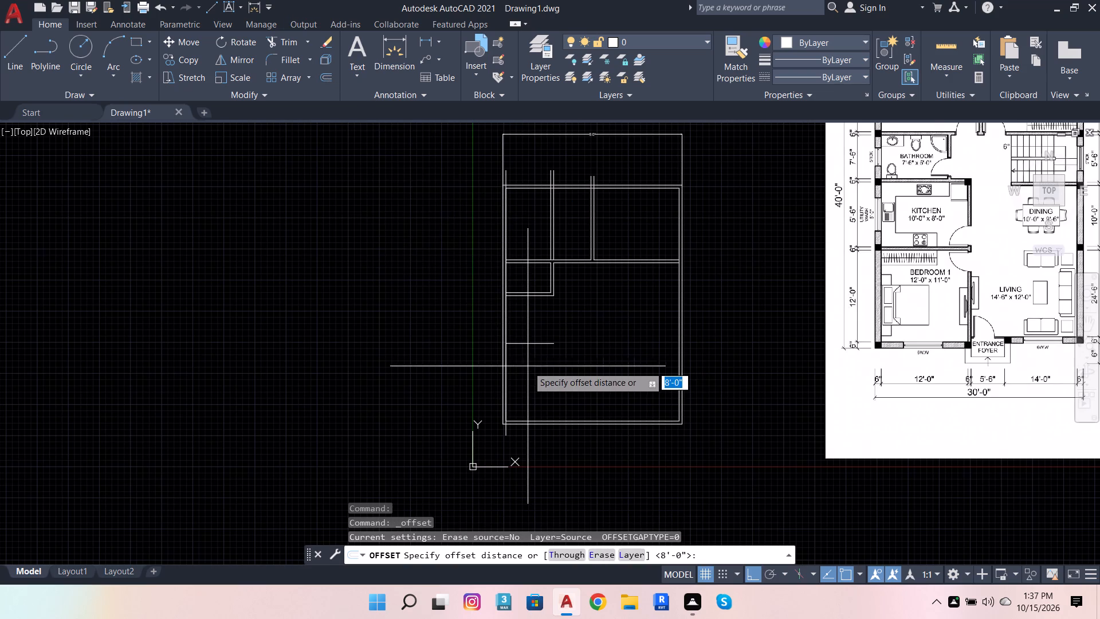
click(551, 342)
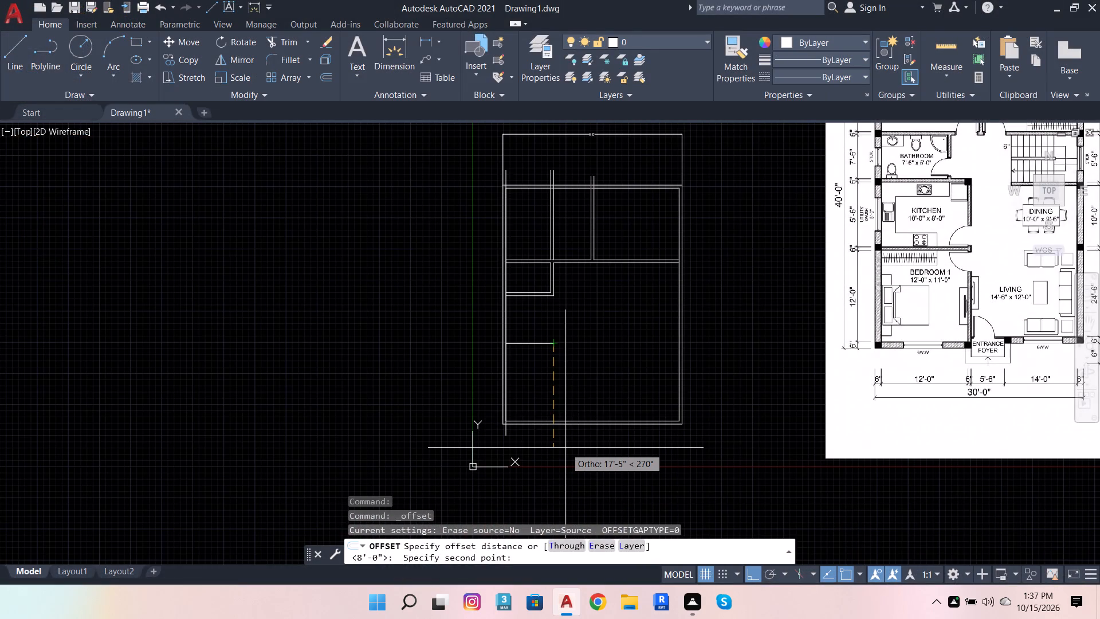
key(6)
key(Return)
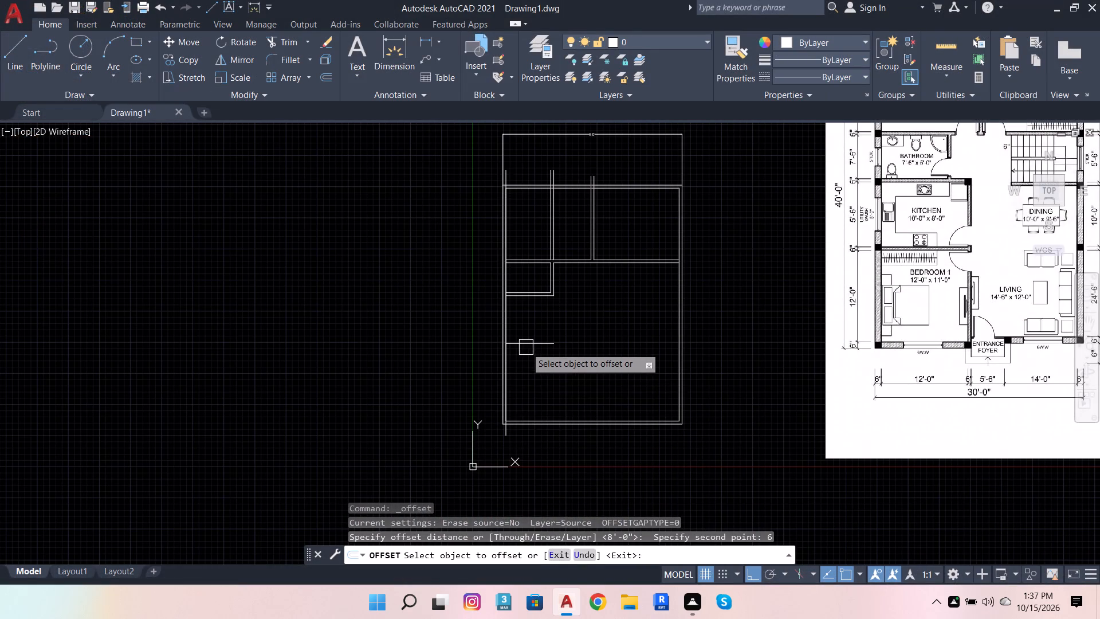
click(526, 347)
click(527, 369)
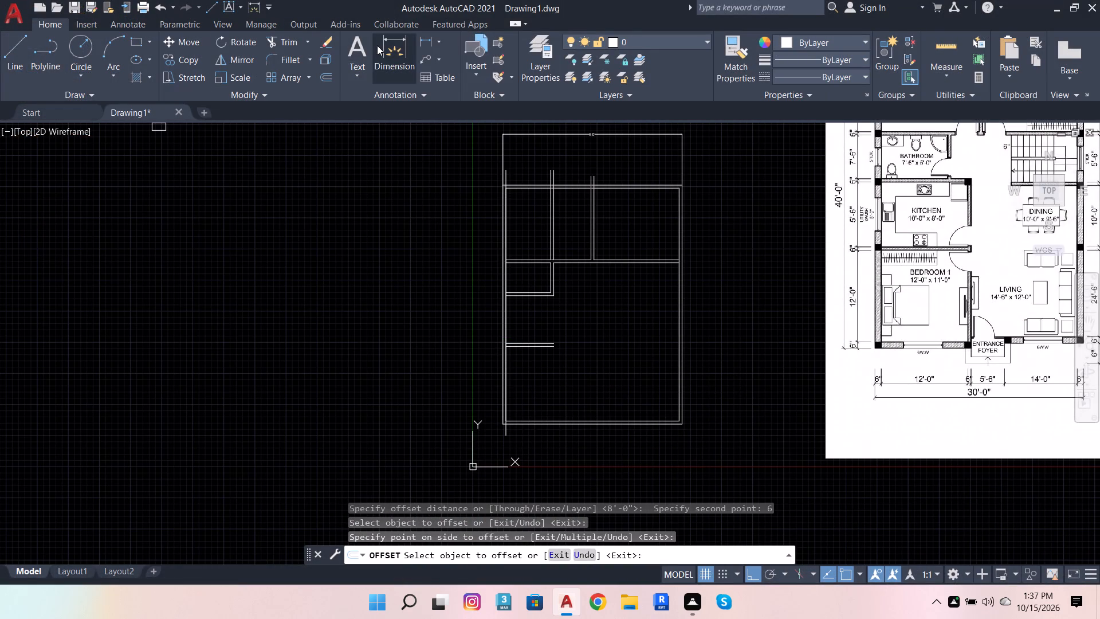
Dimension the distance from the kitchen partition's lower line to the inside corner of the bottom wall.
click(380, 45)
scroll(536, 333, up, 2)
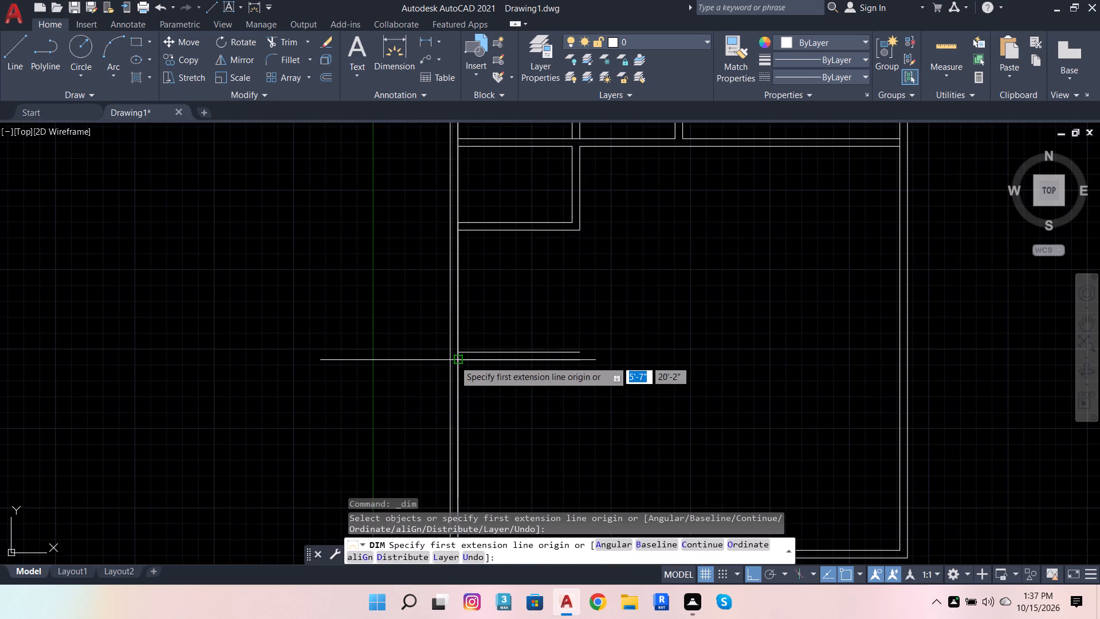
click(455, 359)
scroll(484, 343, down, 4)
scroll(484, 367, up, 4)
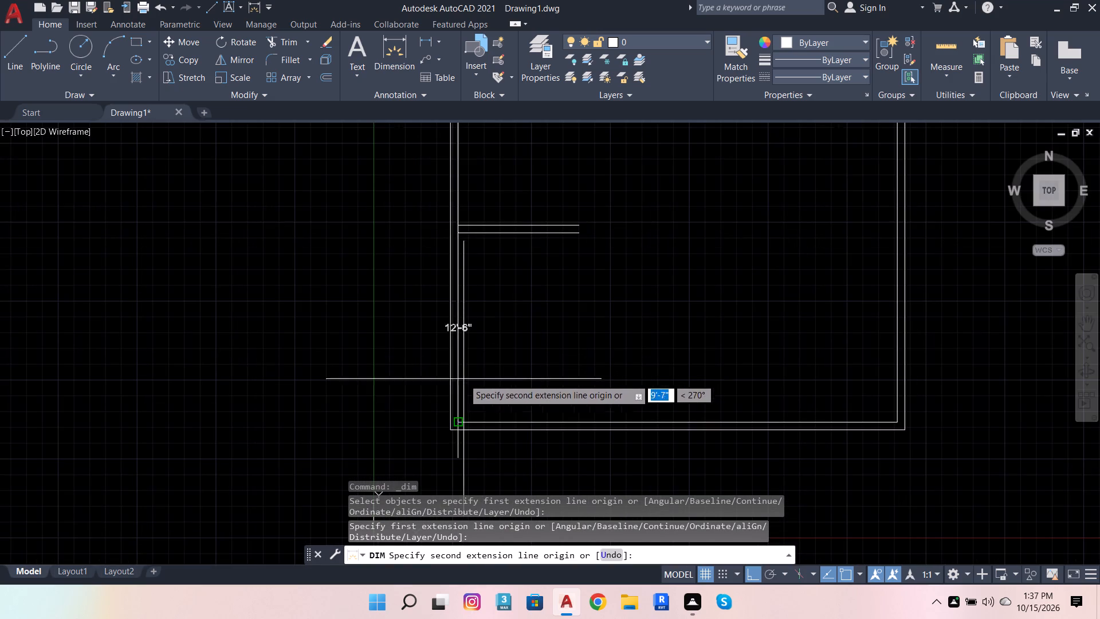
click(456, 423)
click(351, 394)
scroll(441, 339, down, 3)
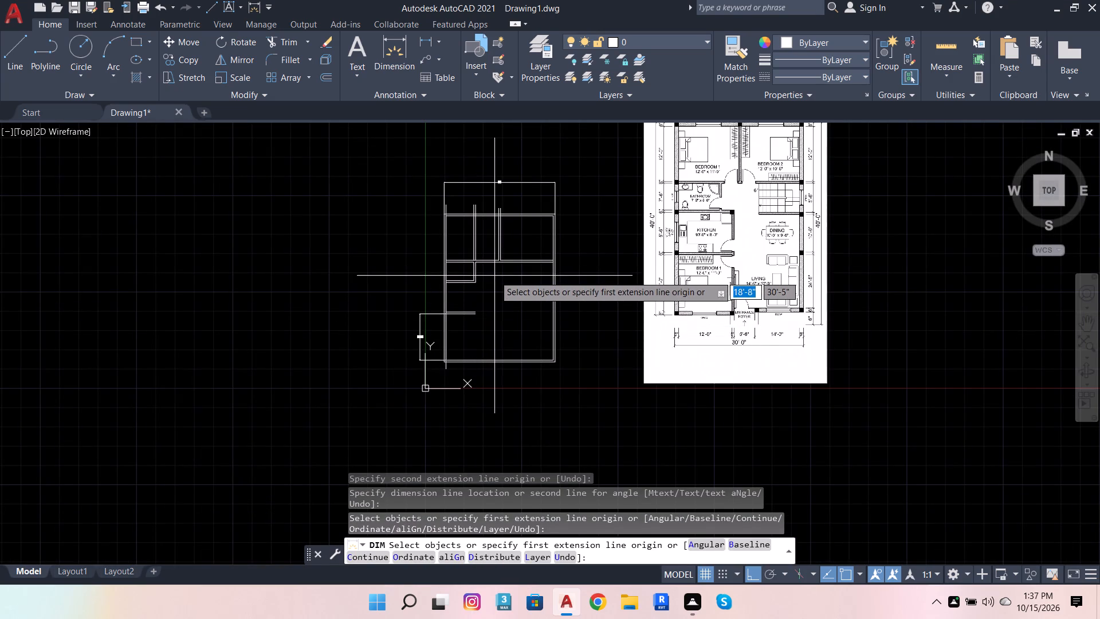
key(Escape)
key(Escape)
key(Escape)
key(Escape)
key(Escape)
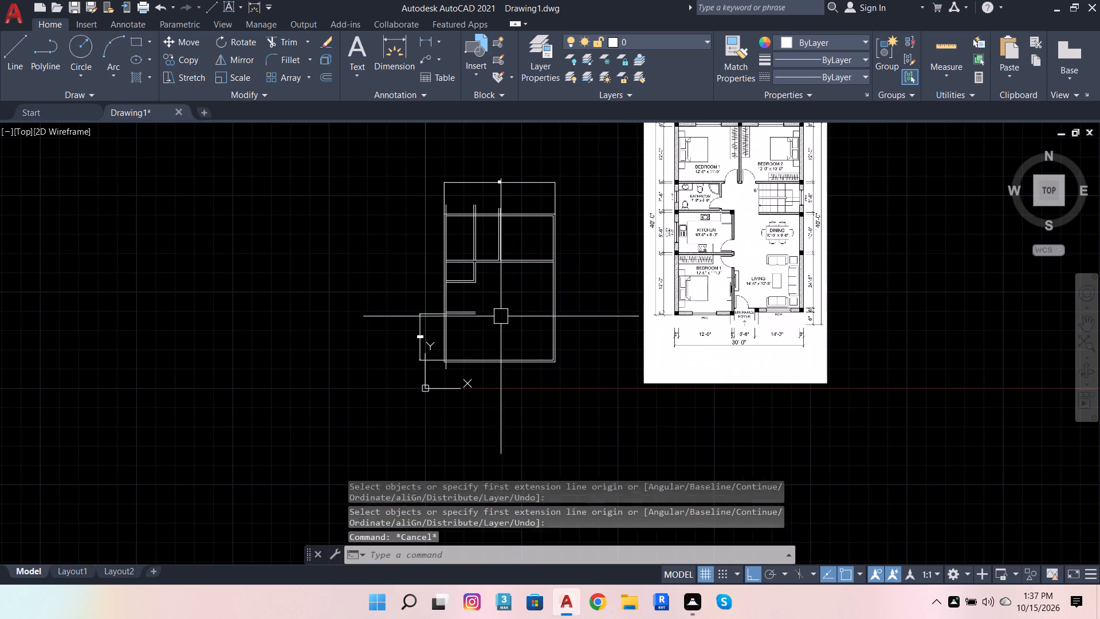
Delete the lower bedroom's vertical dimension and the extra vertical line overrunning the left wall's inner face.
scroll(452, 346, up, 2)
click(383, 258)
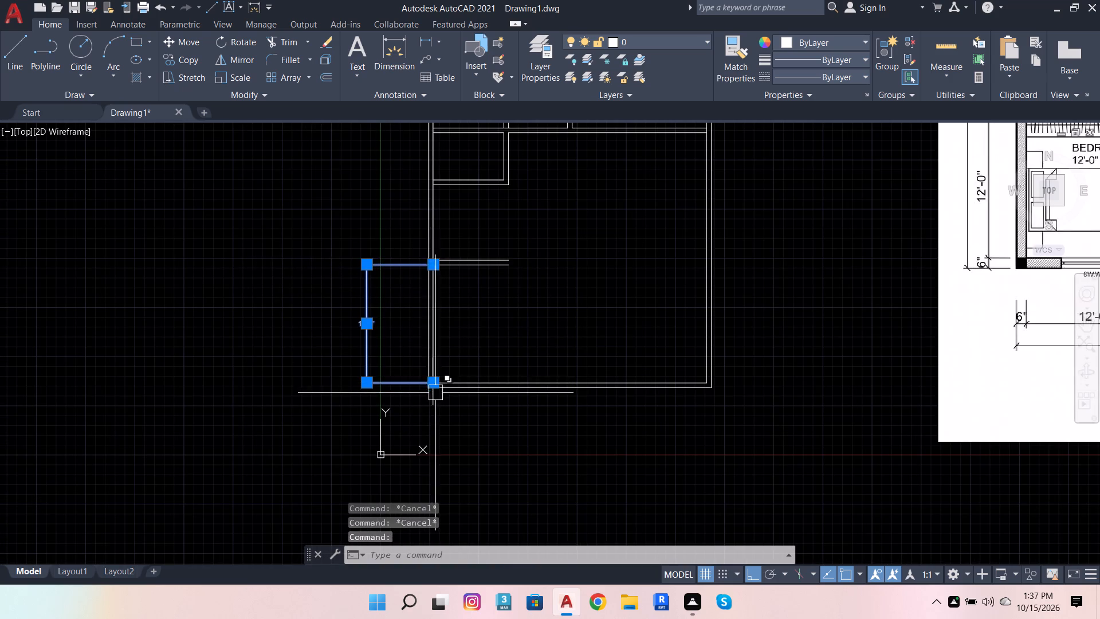
scroll(436, 393, up, 3)
click(422, 414)
scroll(453, 429, down, 3)
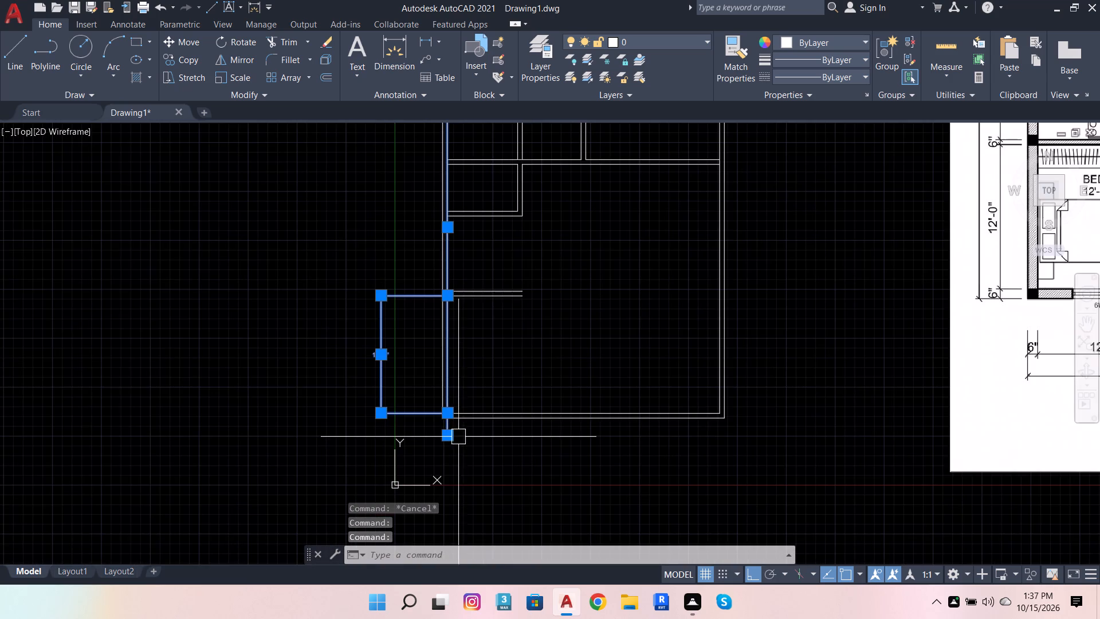
key(shift+Delete)
Trim the left wall's inner line between the two lines of the bathroom's bottom partition.
scroll(499, 292, up, 2)
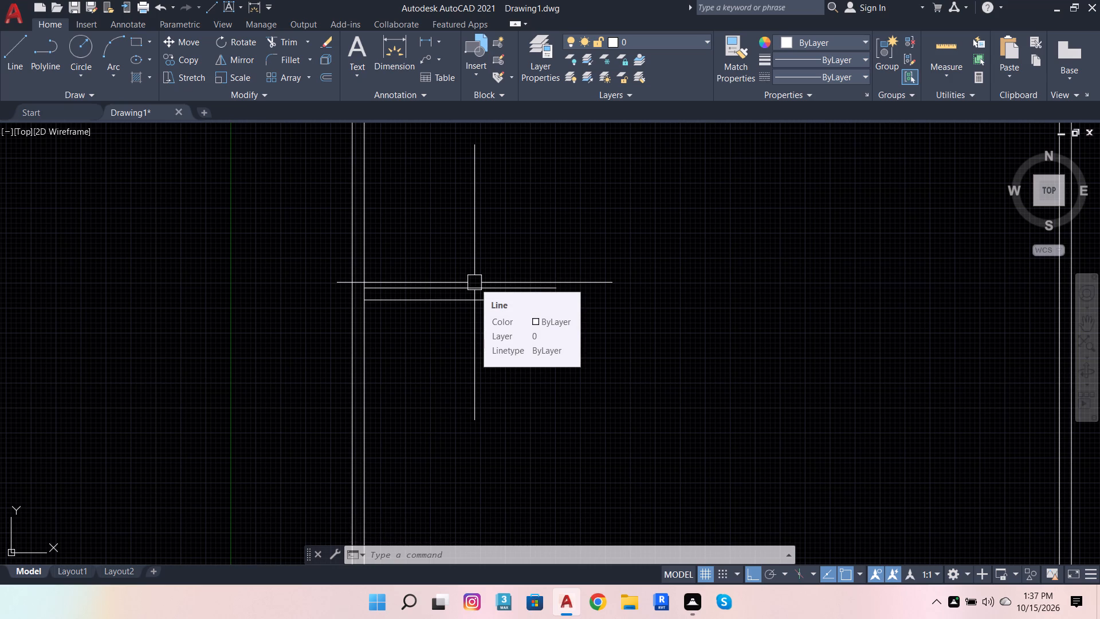
scroll(473, 341, down, 2)
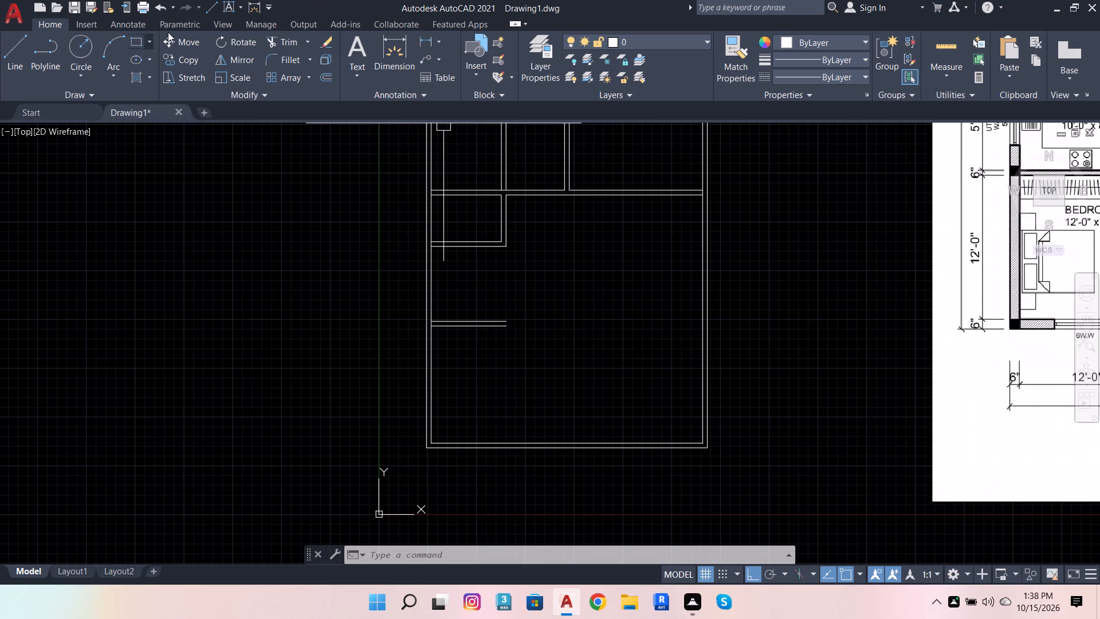
click(298, 34)
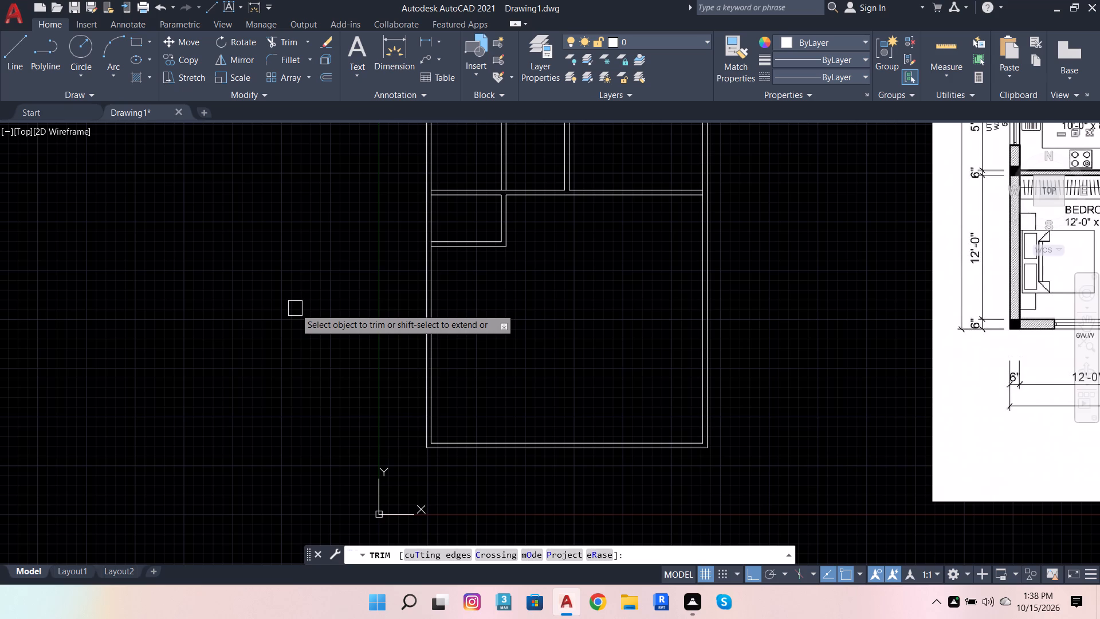
scroll(401, 236, up, 2)
scroll(442, 227, down, 3)
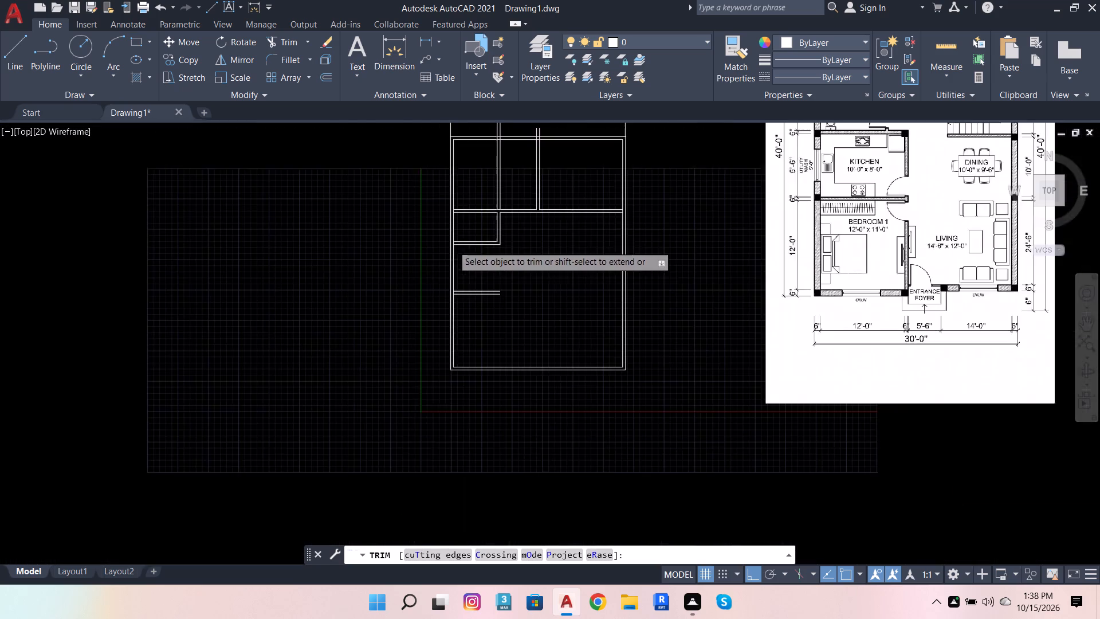
scroll(460, 201, up, 3)
scroll(415, 251, up, 4)
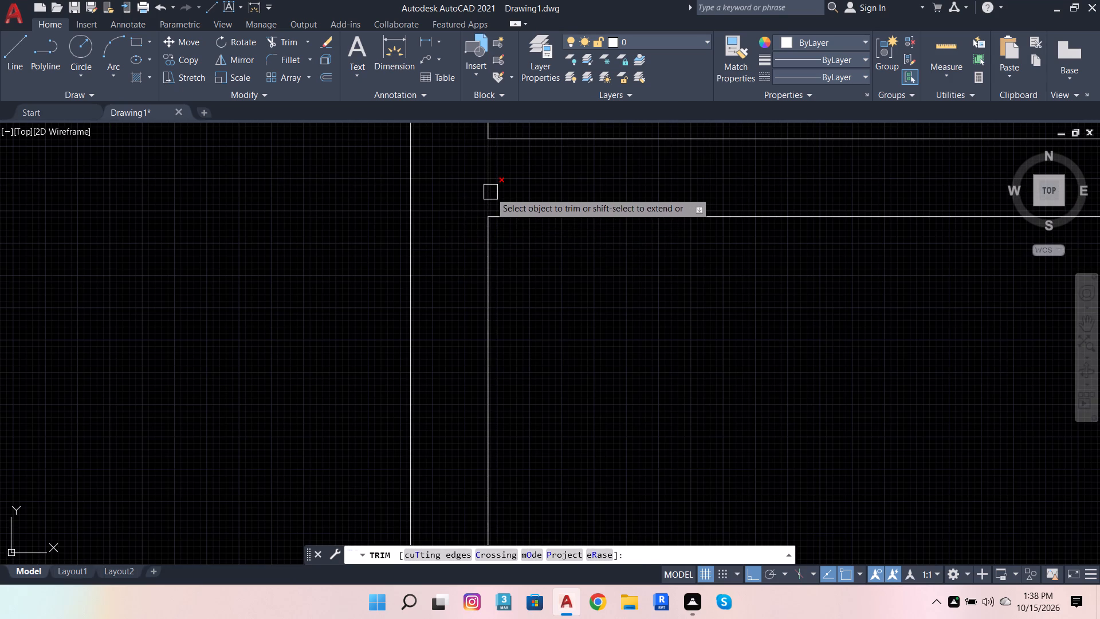
click(490, 192)
scroll(488, 281, down, 9)
scroll(478, 247, up, 3)
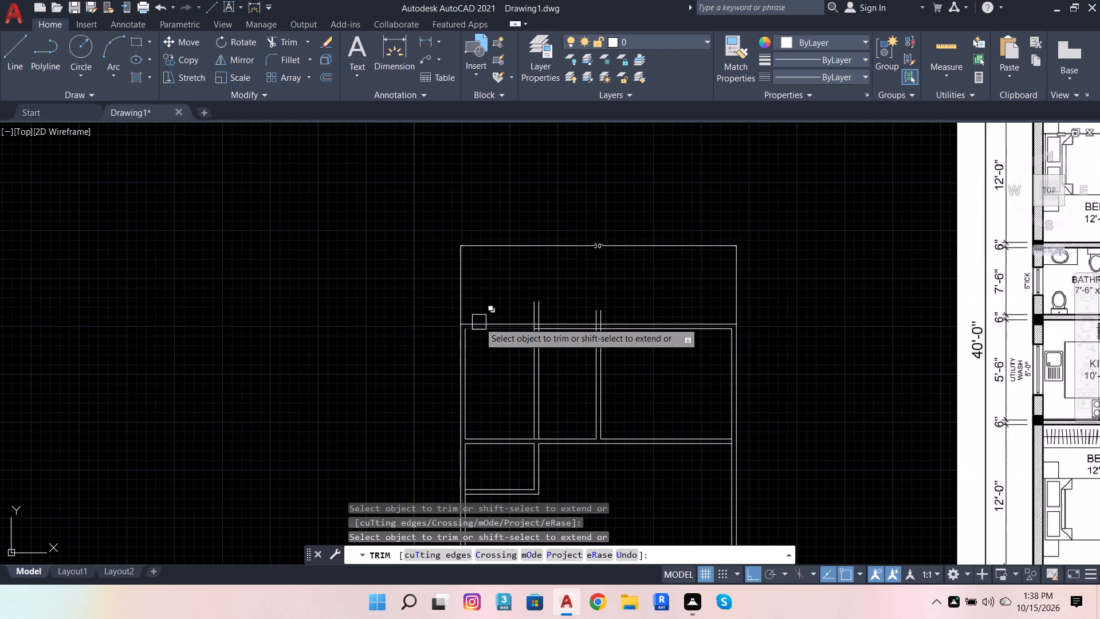
scroll(523, 240, down, 2)
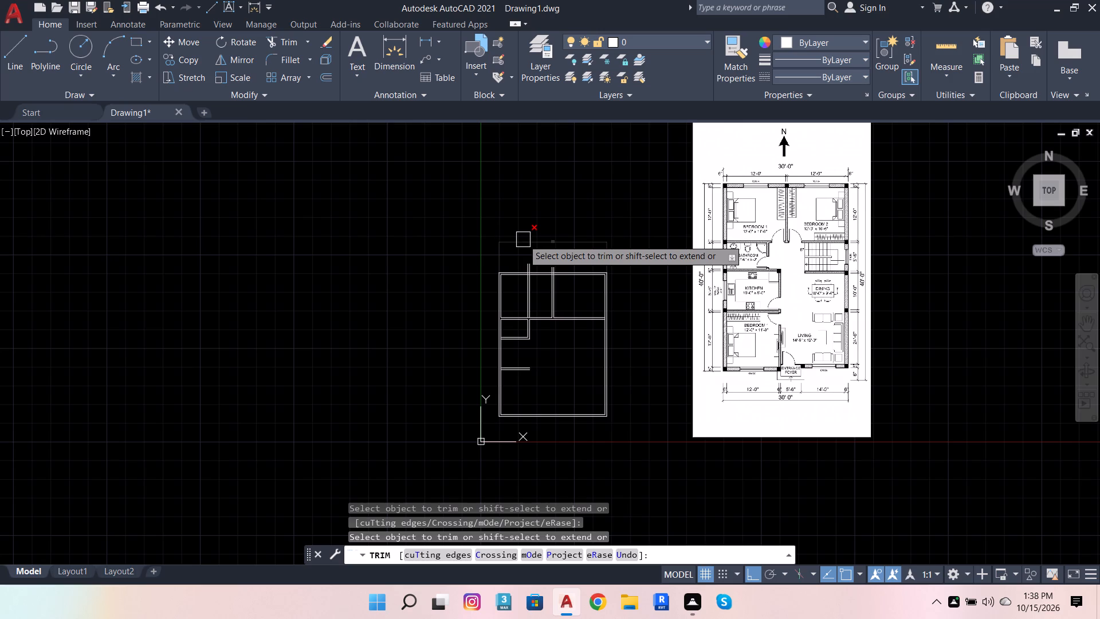
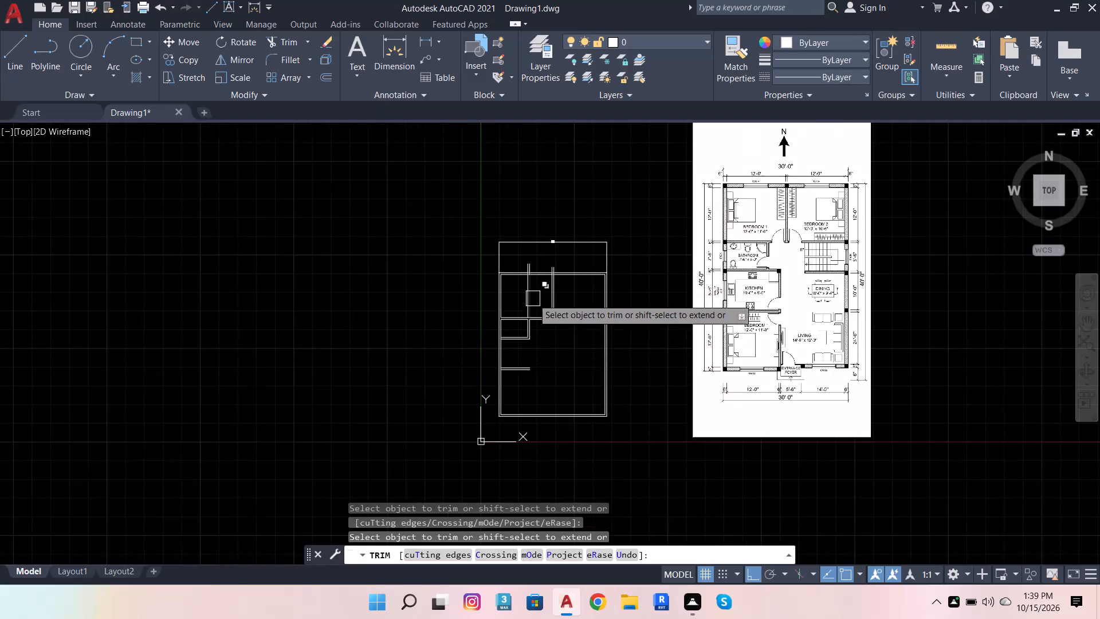
Trim the ends of the two vertical bedroom partitions overrunning the top wall's inner line.
scroll(533, 299, up, 1)
scroll(555, 245, up, 1)
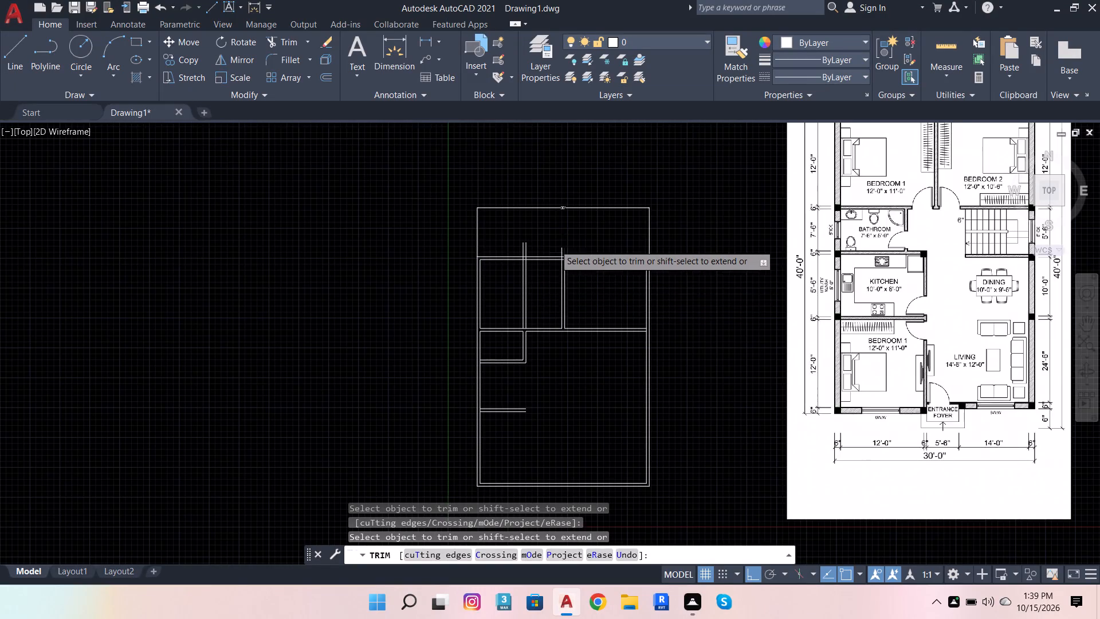
scroll(555, 245, up, 2)
click(591, 263)
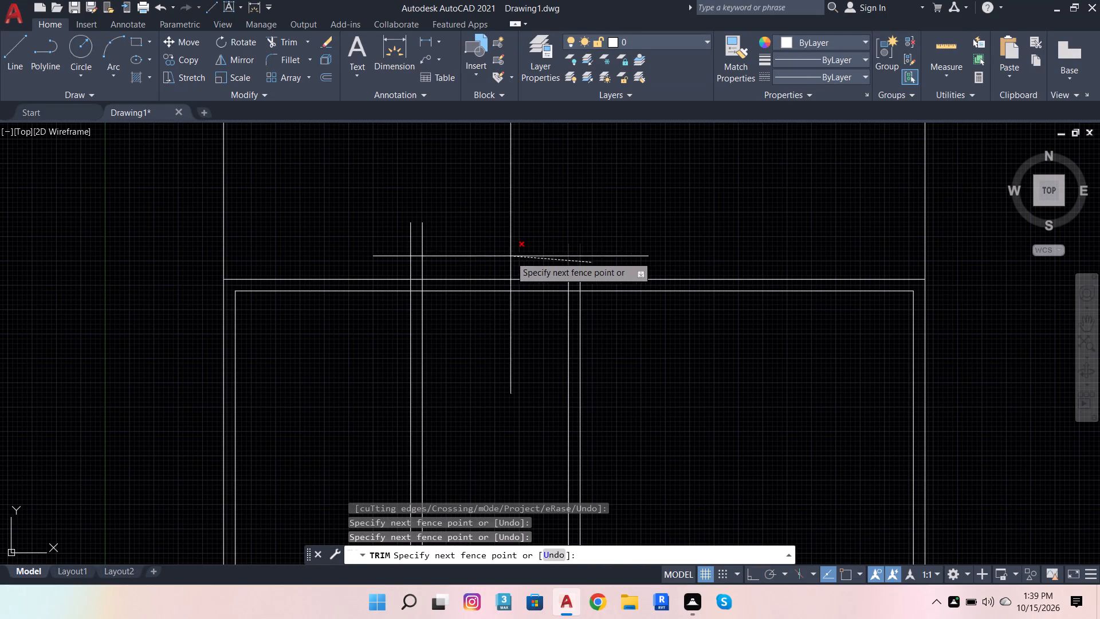
click(395, 267)
scroll(424, 289, up, 4)
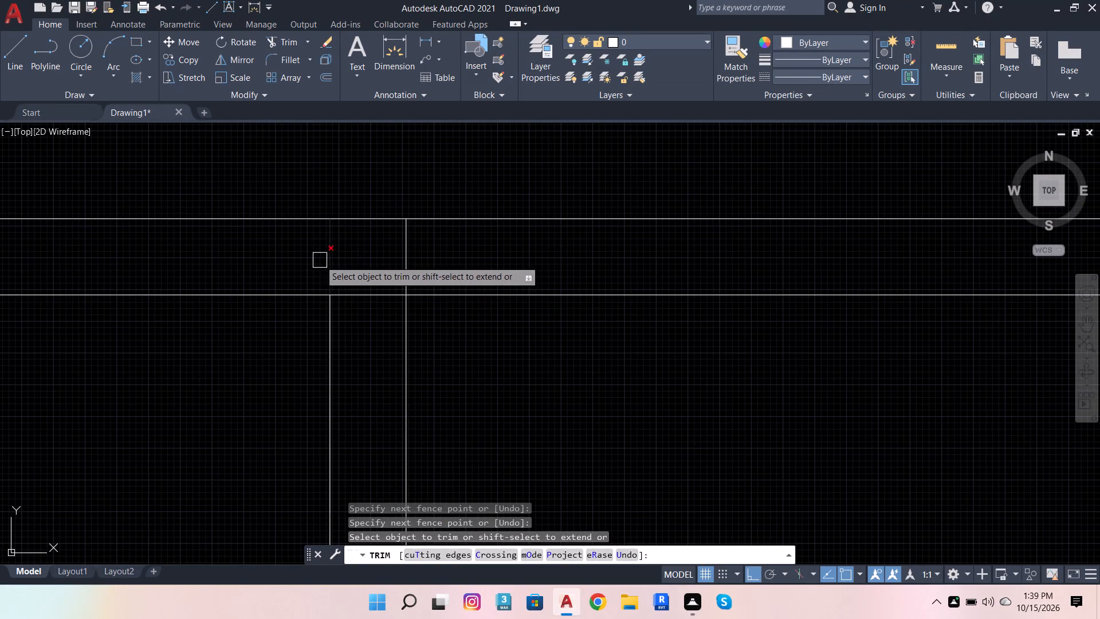
click(316, 260)
click(445, 259)
scroll(335, 297, down, 5)
scroll(457, 297, up, 3)
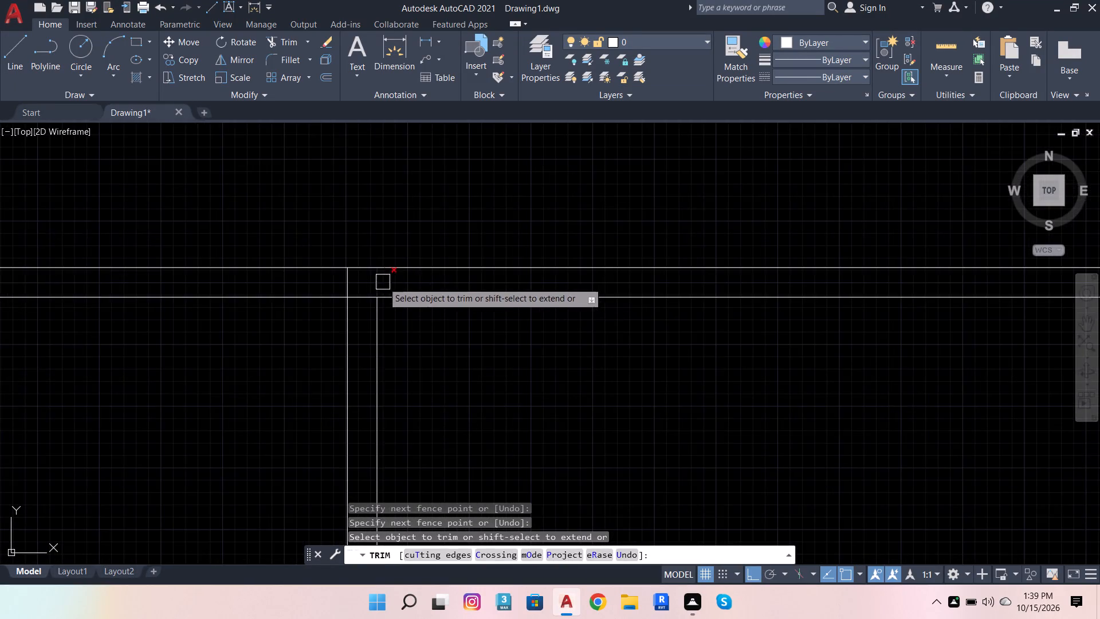
scroll(368, 281, up, 2)
click(243, 288)
click(463, 278)
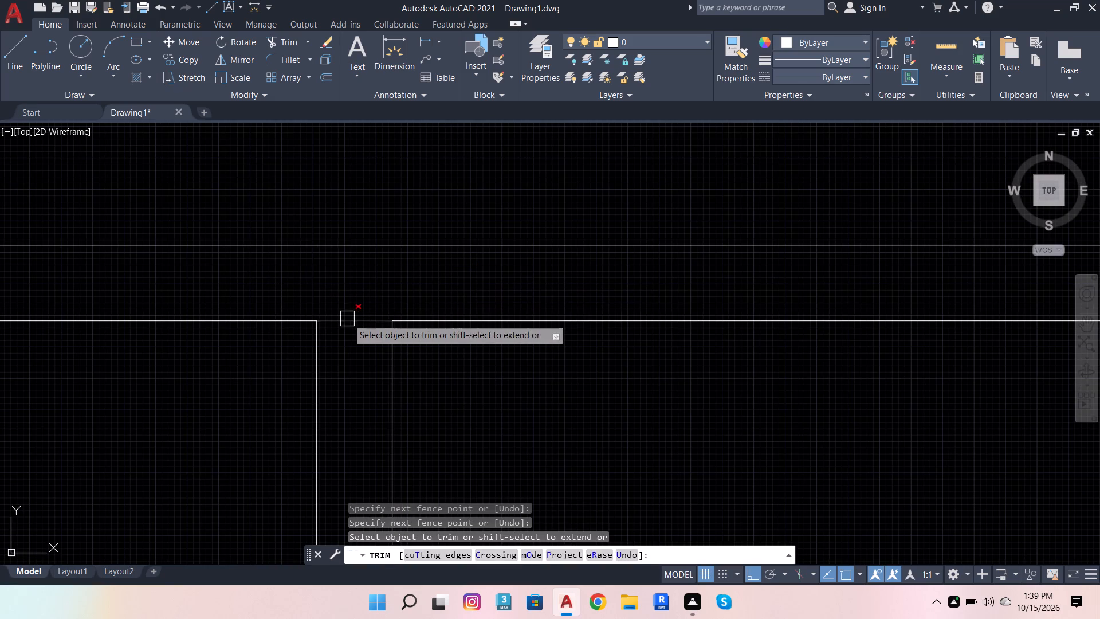
Trim the top wall's inner line between the two lines of each vertical bedroom partition.
click(347, 319)
scroll(528, 313, down, 4)
scroll(311, 328, up, 3)
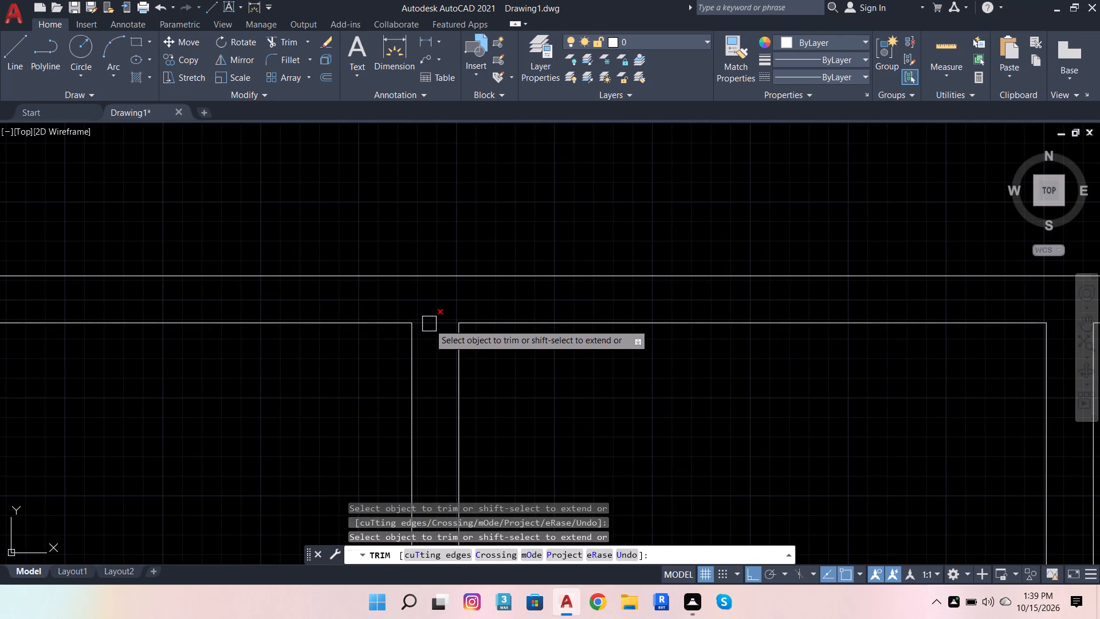
click(431, 324)
scroll(463, 316, down, 6)
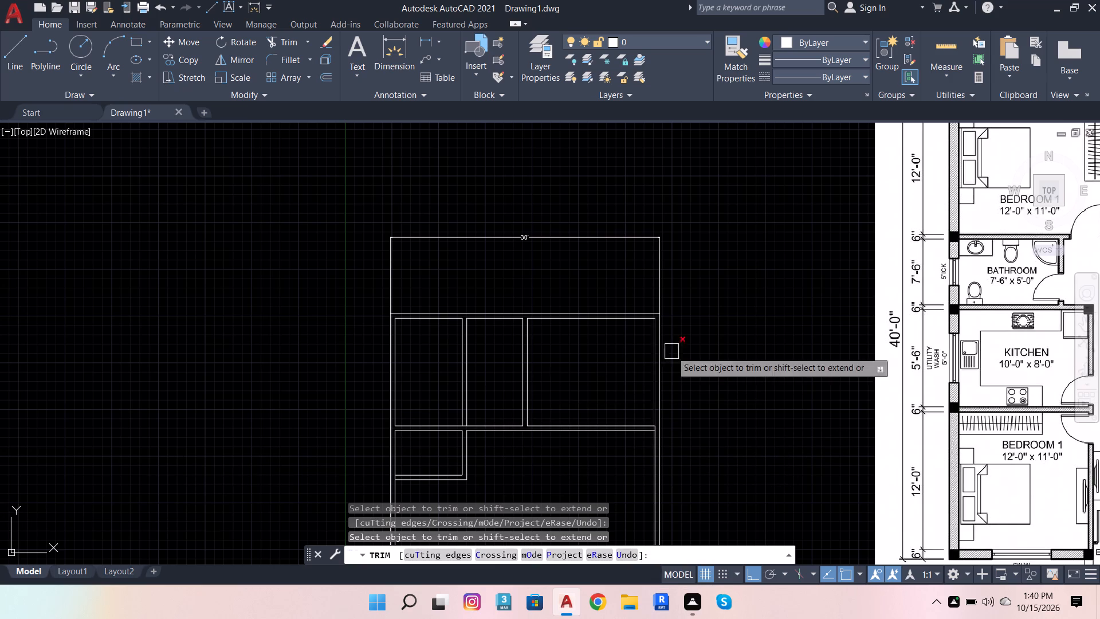
Trim the left wall's inner line between the lines of the bathroom's top partition and the kitchen's bottom partition.
scroll(716, 339, down, 1)
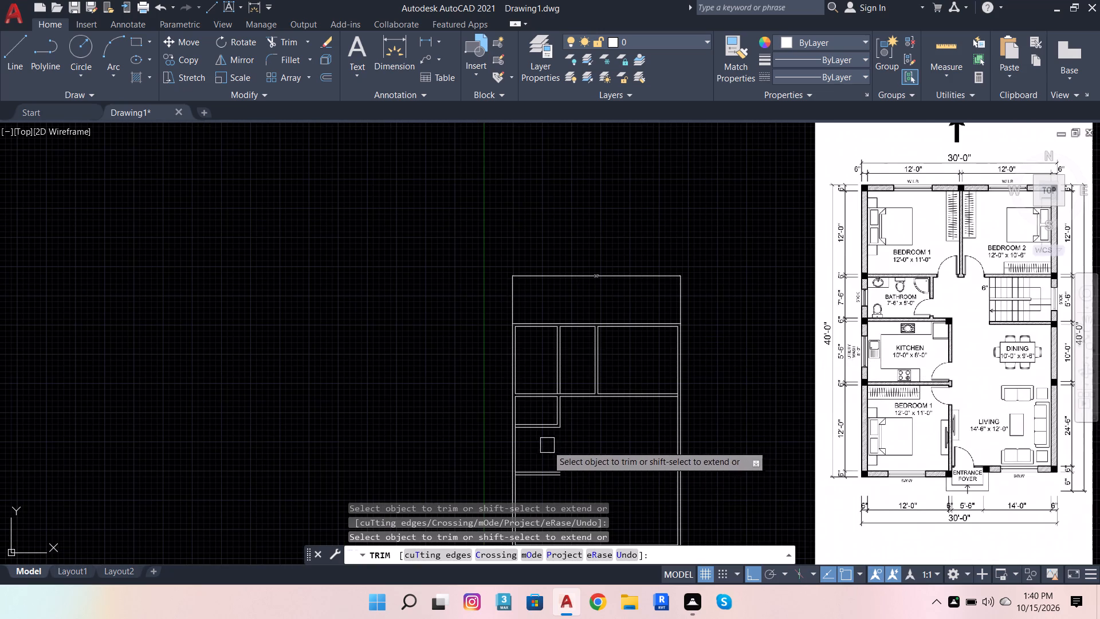
scroll(529, 434, up, 6)
click(499, 420)
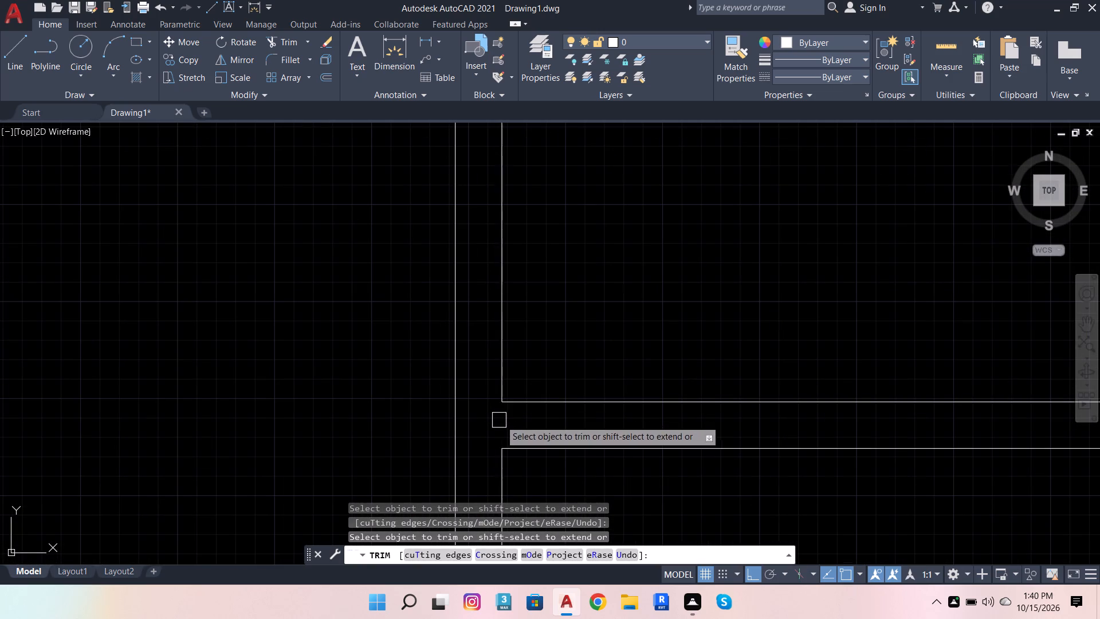
scroll(661, 346, down, 5)
scroll(658, 410, up, 3)
scroll(599, 471, up, 2)
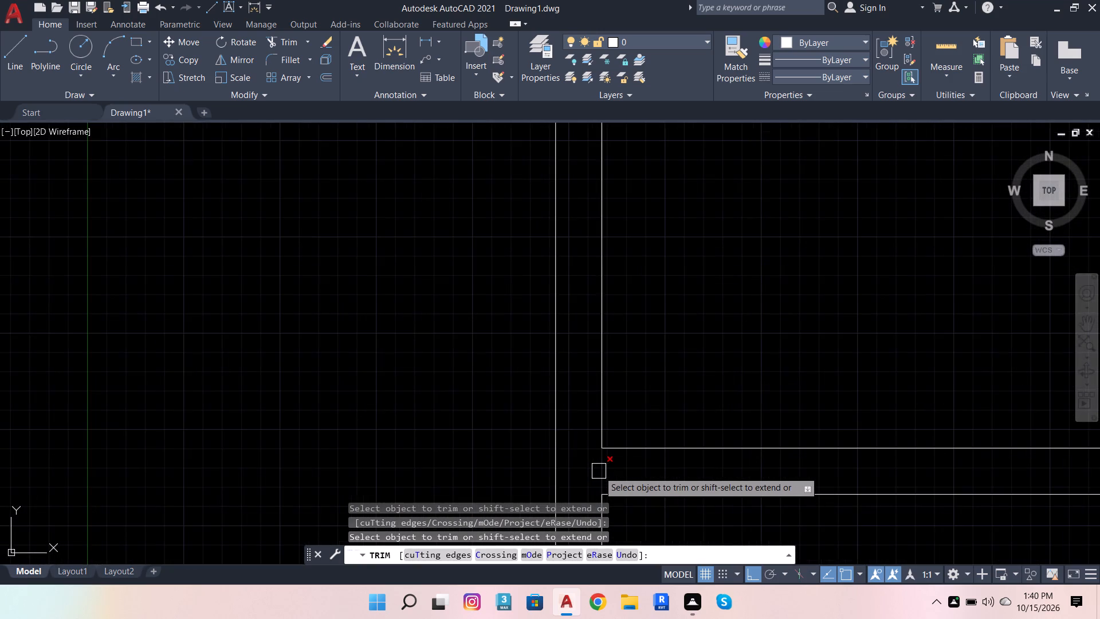
scroll(599, 471, up, 1)
click(599, 471)
scroll(622, 375, down, 6)
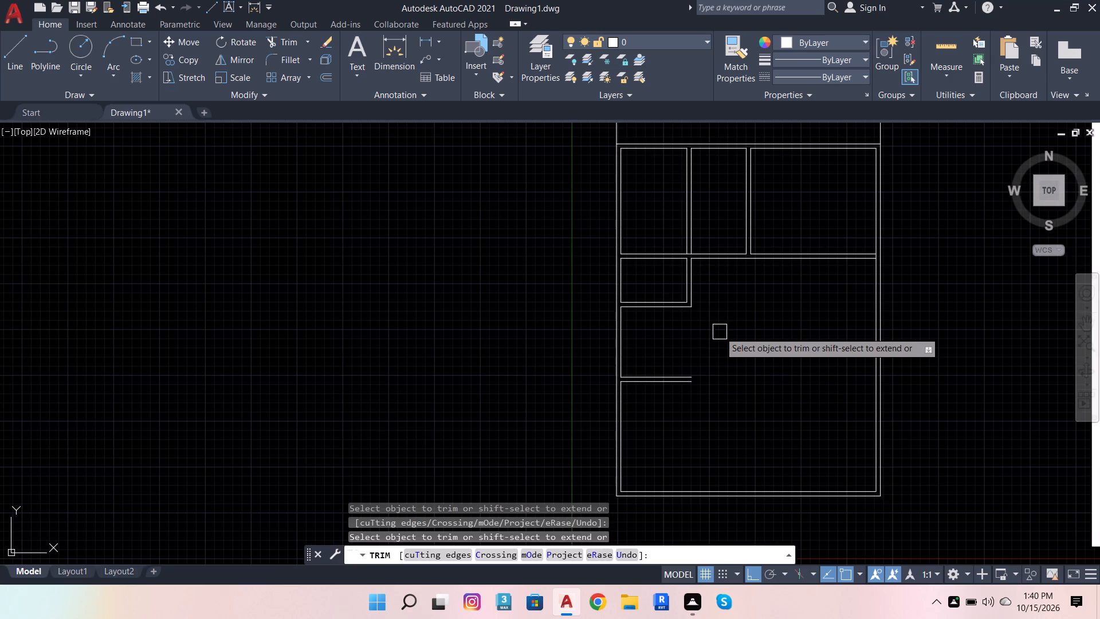
key(Escape)
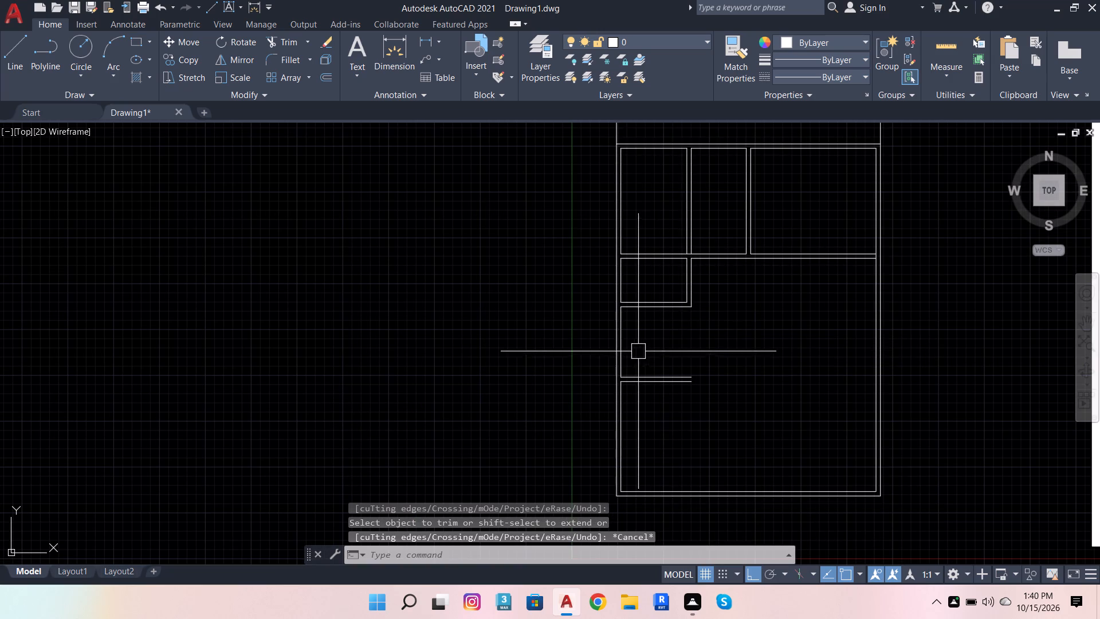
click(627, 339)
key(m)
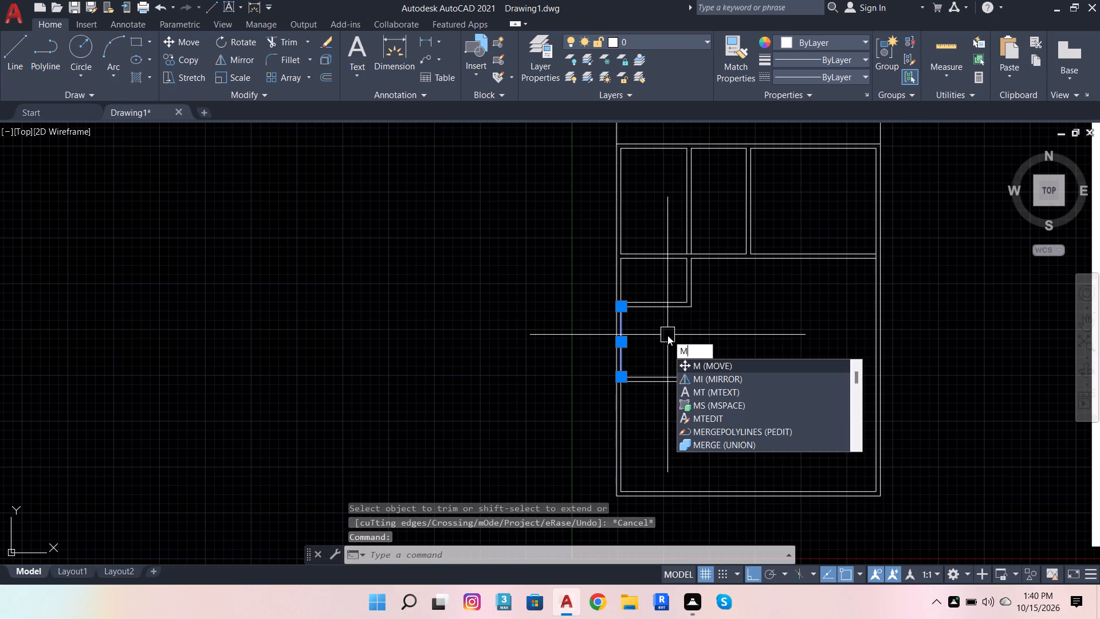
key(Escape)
Offset the left wall's inner line along the kitchen 10' inward to place the kitchen's right partition.
scroll(626, 355, up, 3)
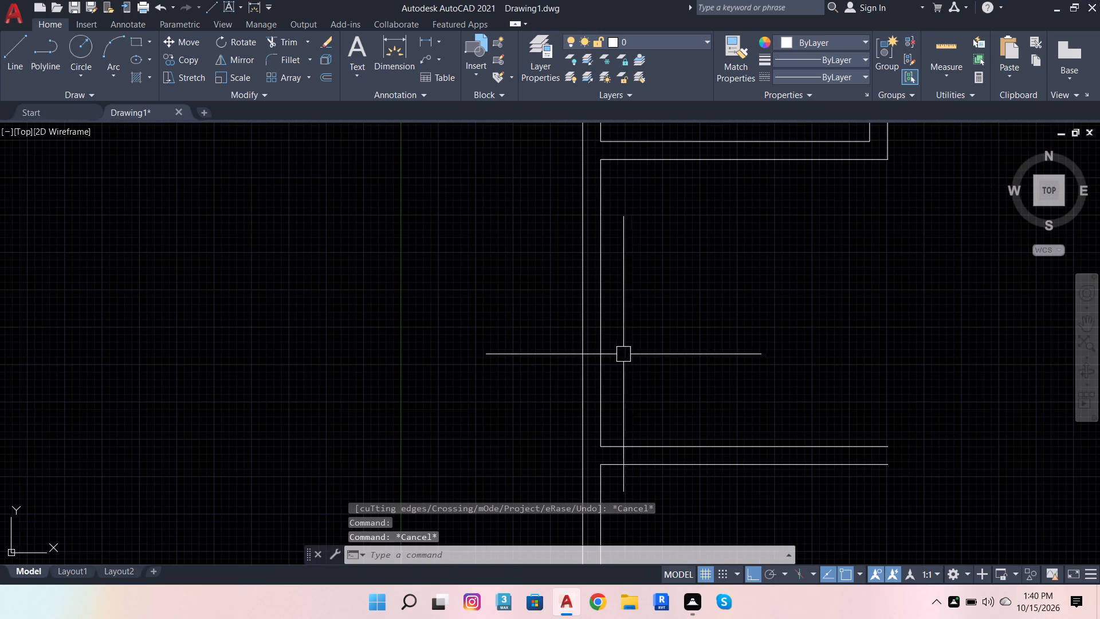
click(601, 346)
key(o)
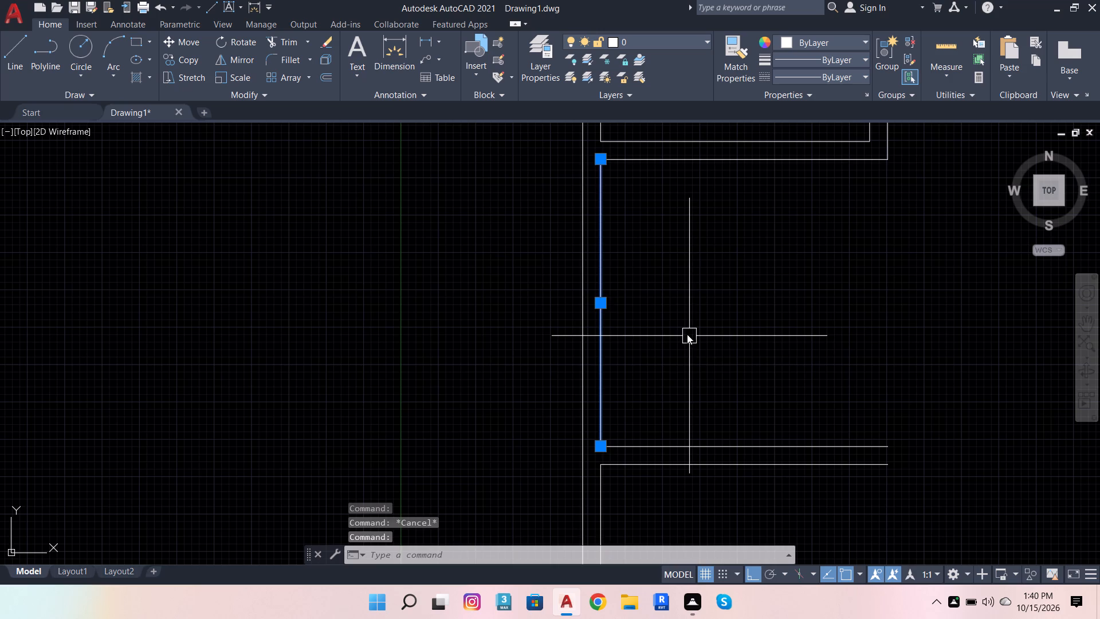
key(Return)
click(600, 437)
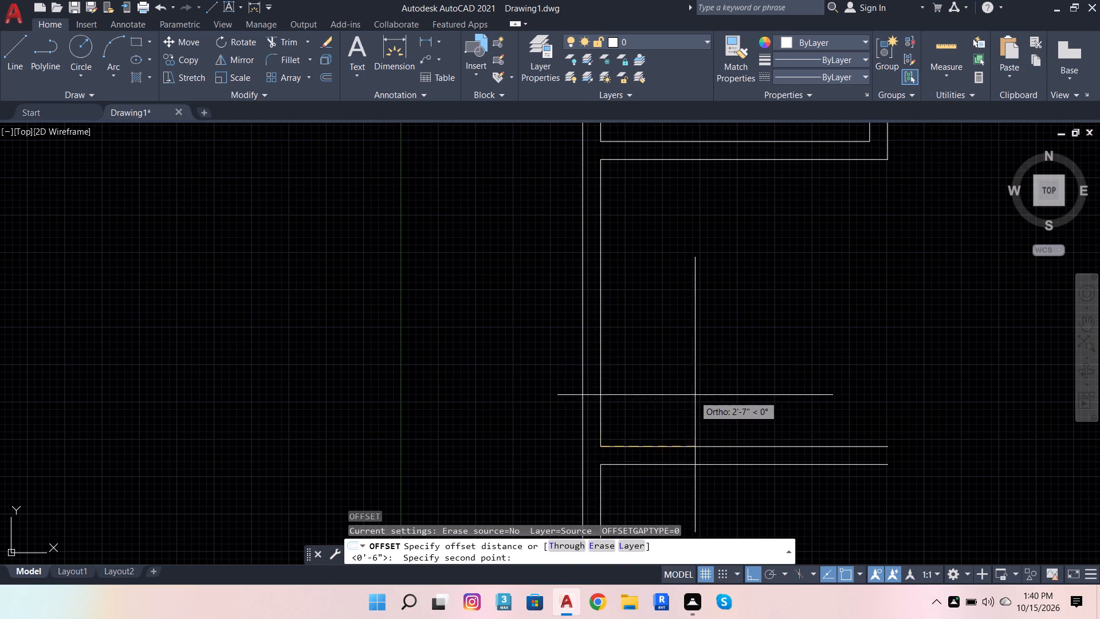
scroll(695, 395, down, 3)
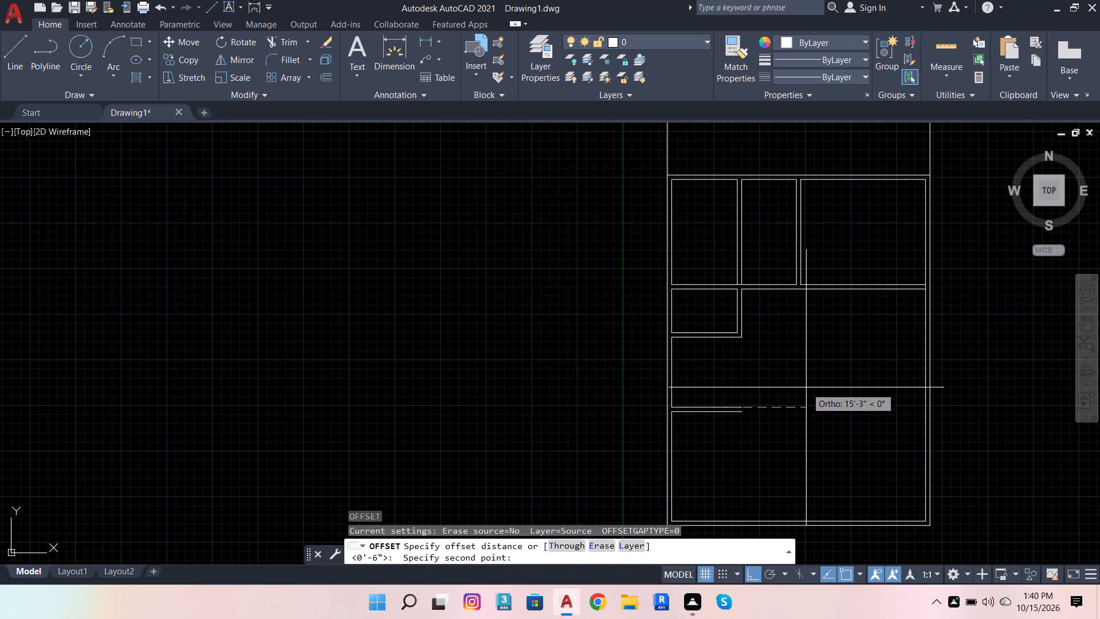
scroll(802, 394, down, 3)
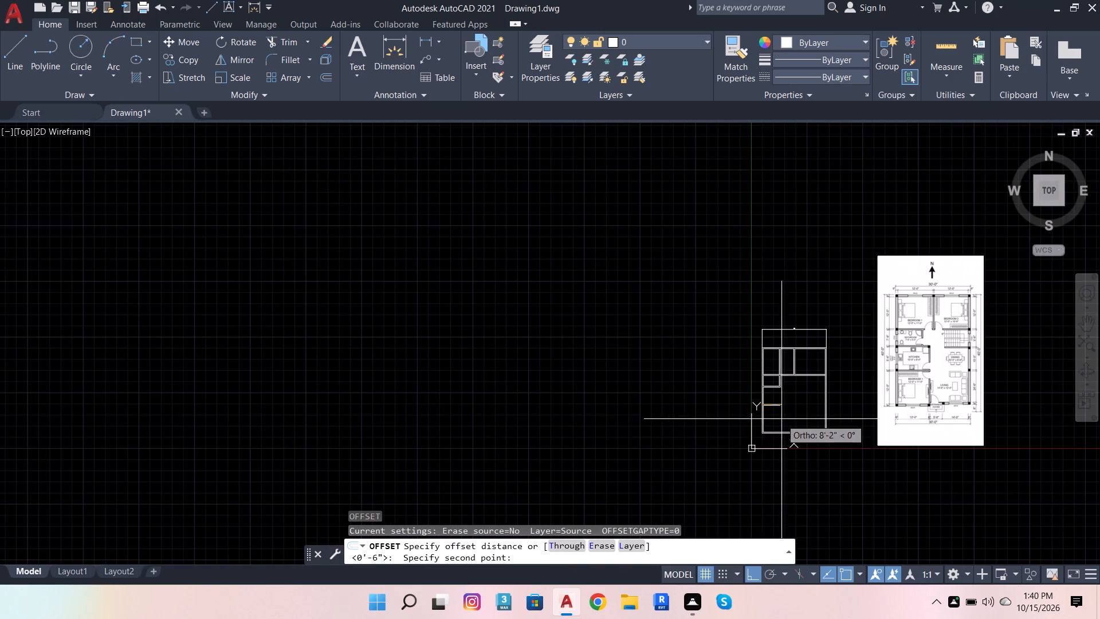
scroll(878, 370, up, 3)
scroll(938, 367, down, 1)
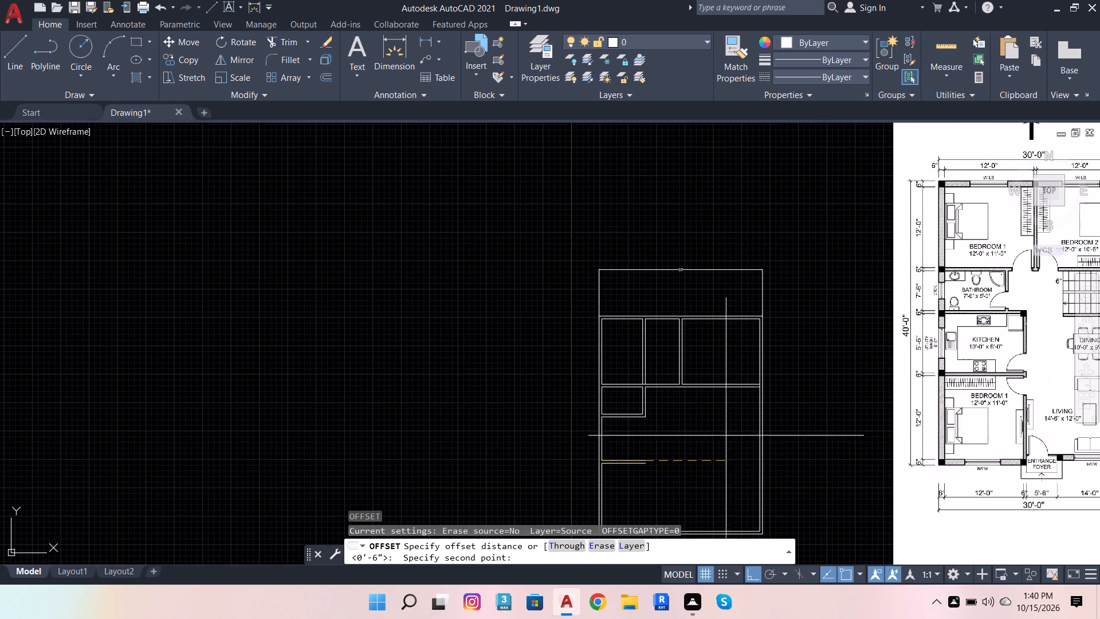
scroll(669, 453, up, 1)
text(10')
key(Return)
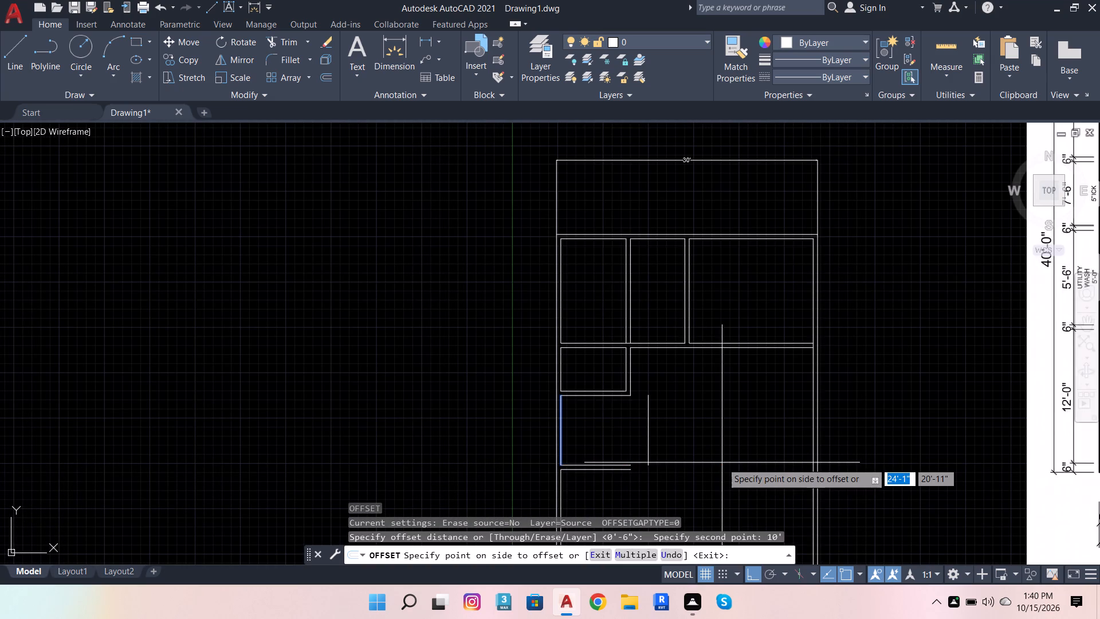
click(722, 463)
Offset the kitchen's new right line 6" outward to form the partition thickness.
click(328, 78)
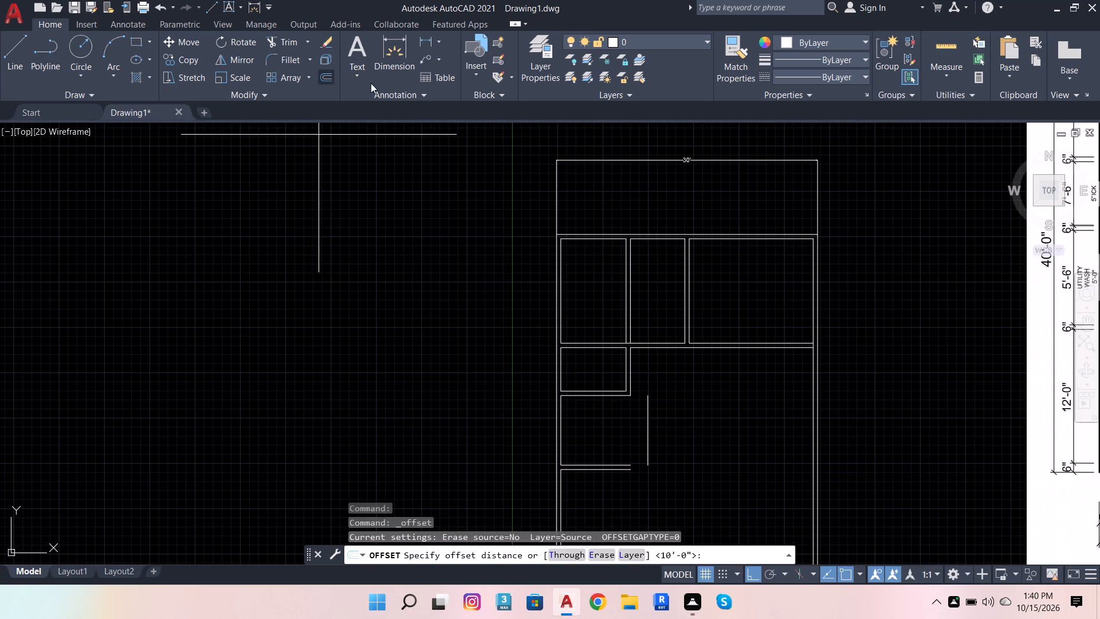
click(650, 396)
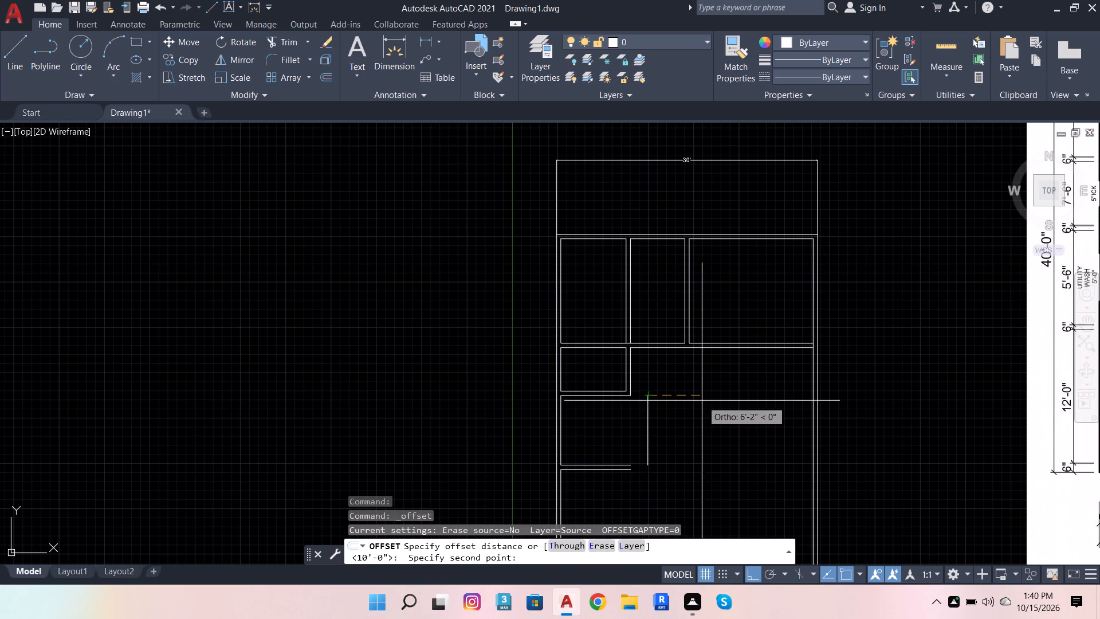
key(6)
key(Return)
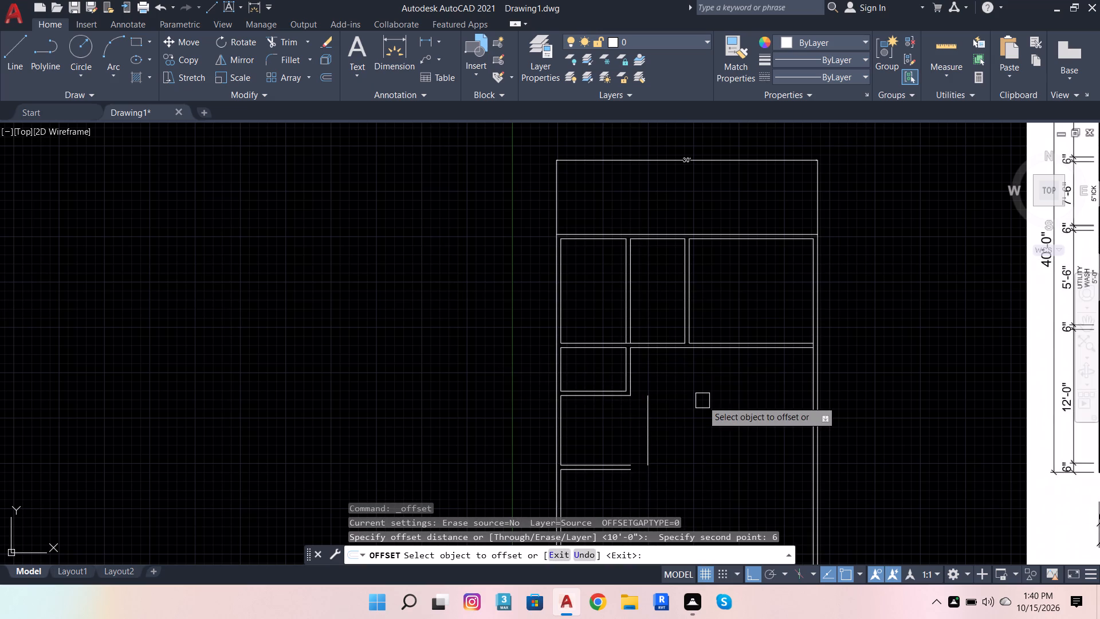
click(655, 430)
click(739, 406)
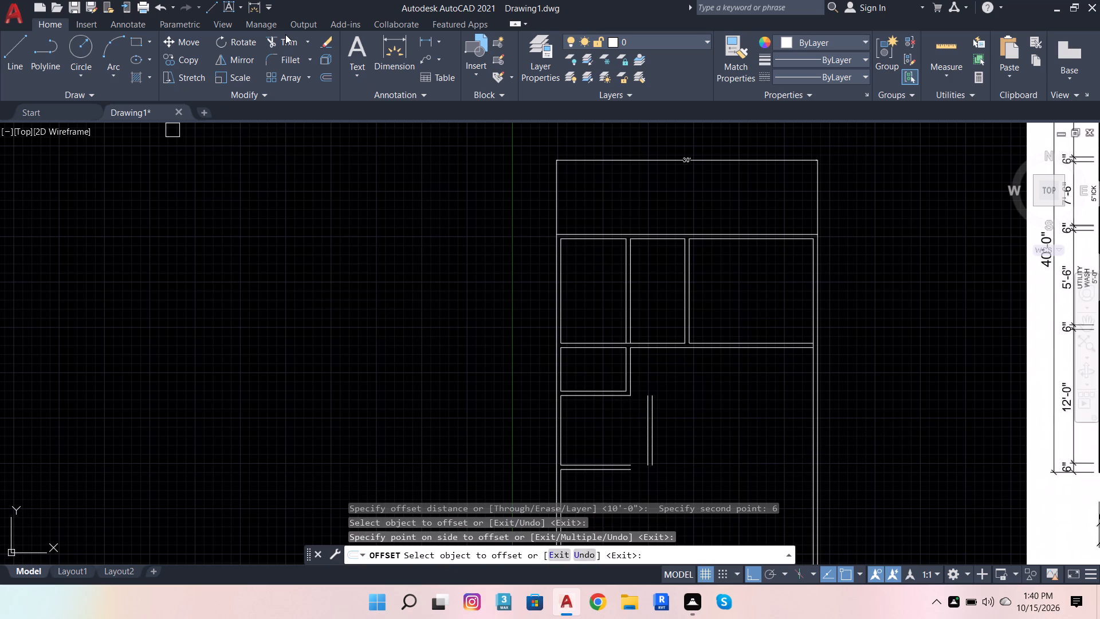
Extend the kitchen's inner top and bottom lines to its right partition, and both partitions' outer lines through to the right wall.
click(286, 34)
scroll(594, 419, up, 1)
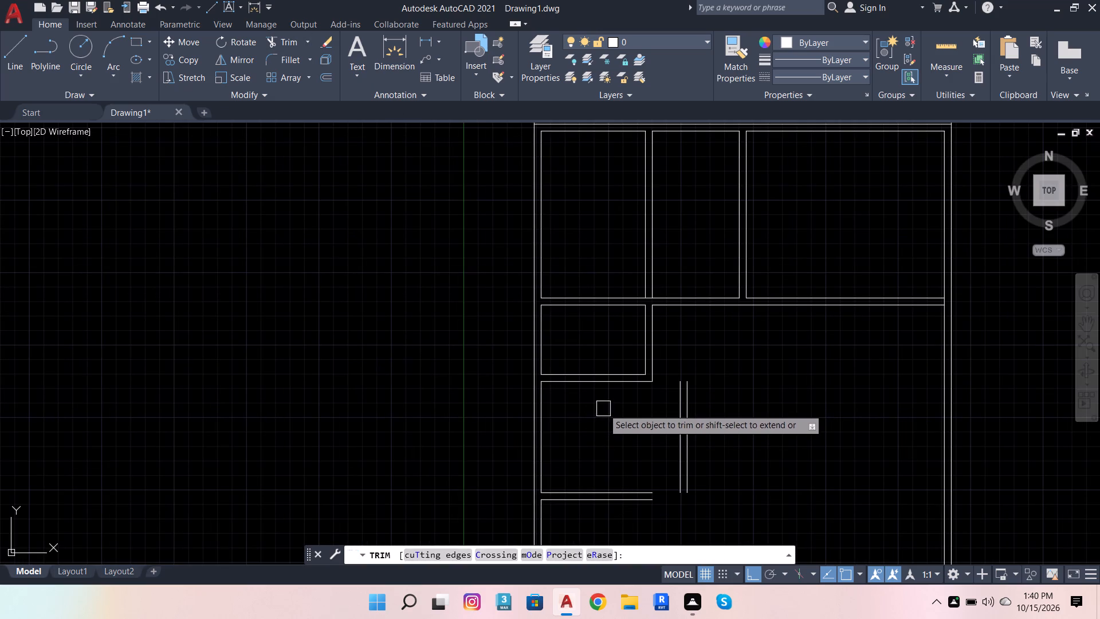
shift+click(615, 384)
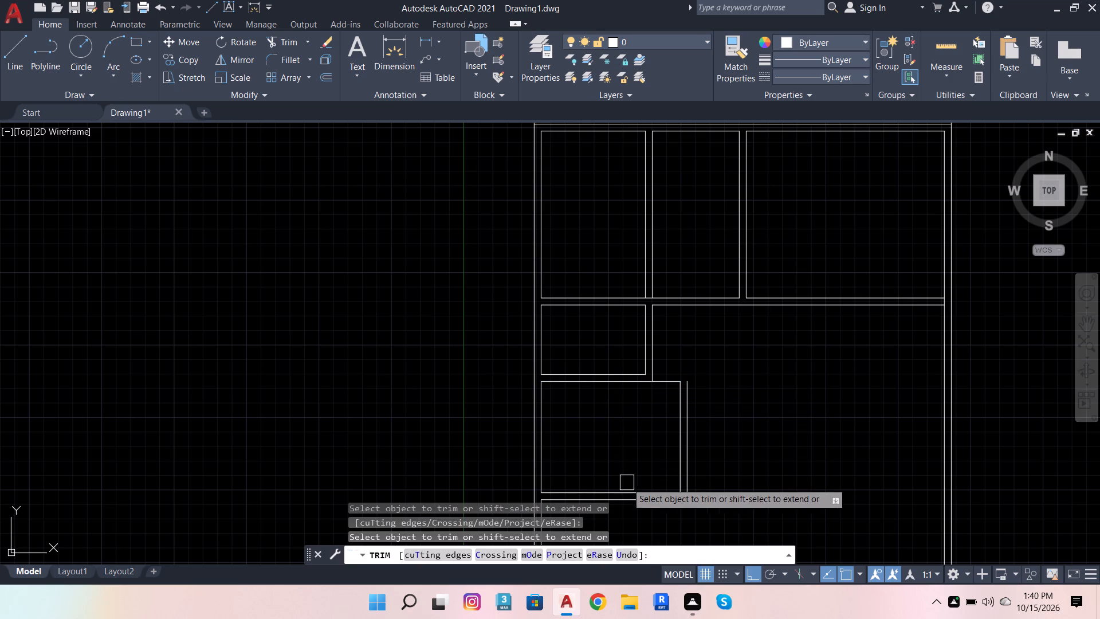
shift+click(631, 484)
shift+click(648, 495)
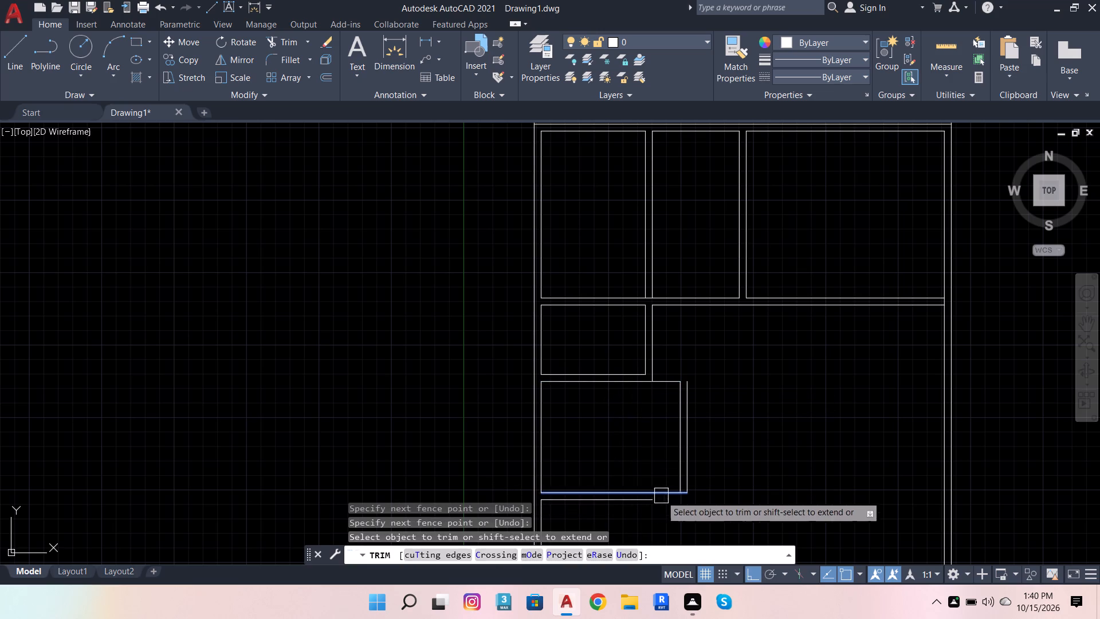
shift+click(640, 506)
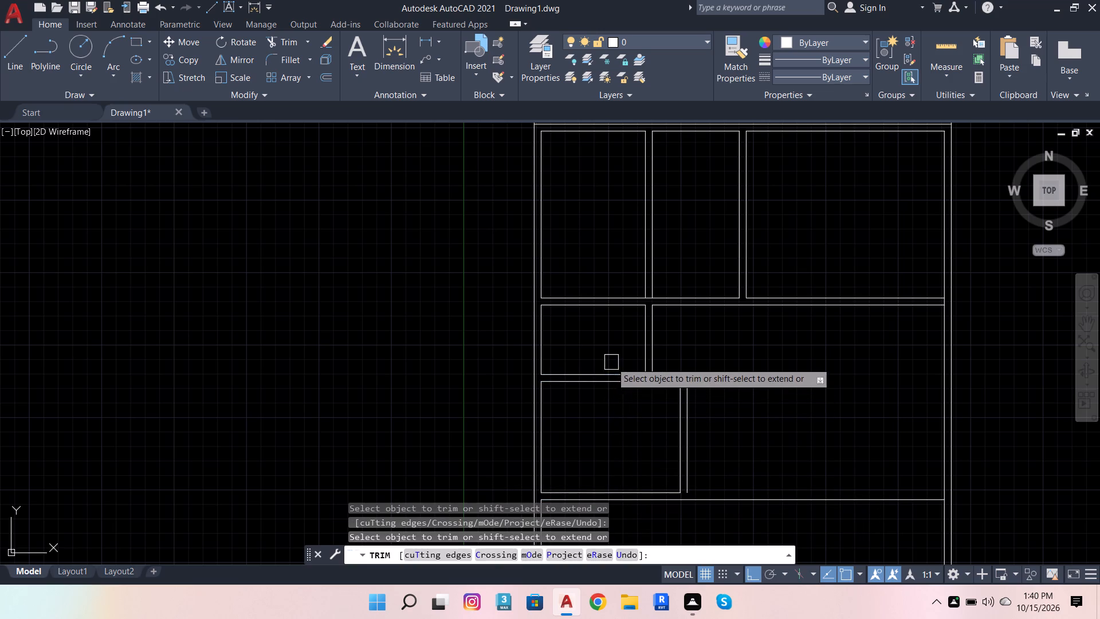
shift+click(628, 369)
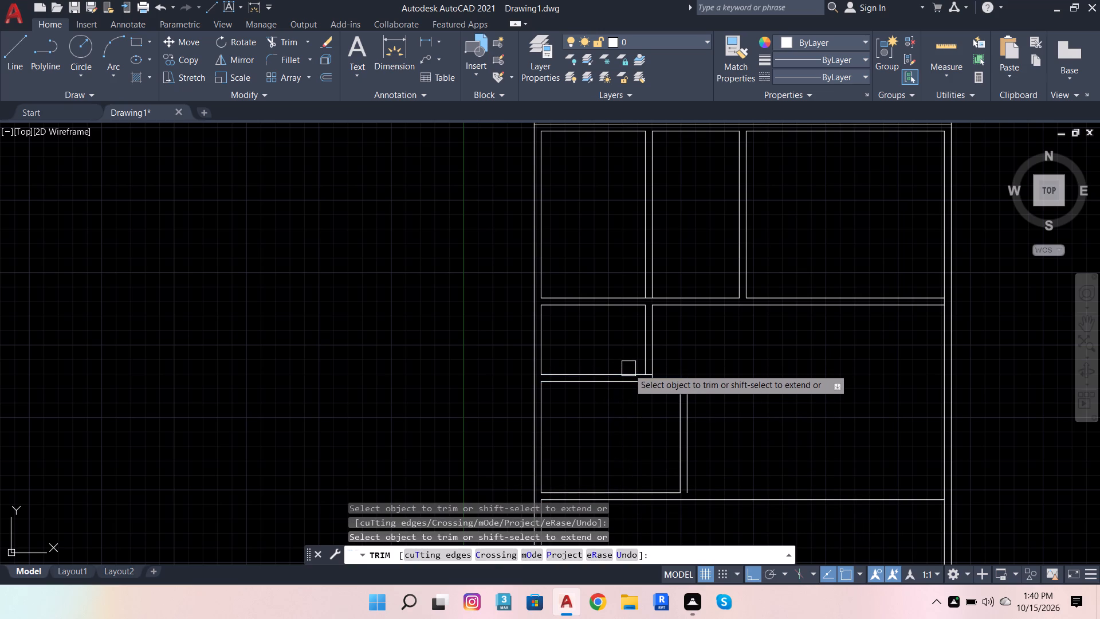
shift+click(625, 370)
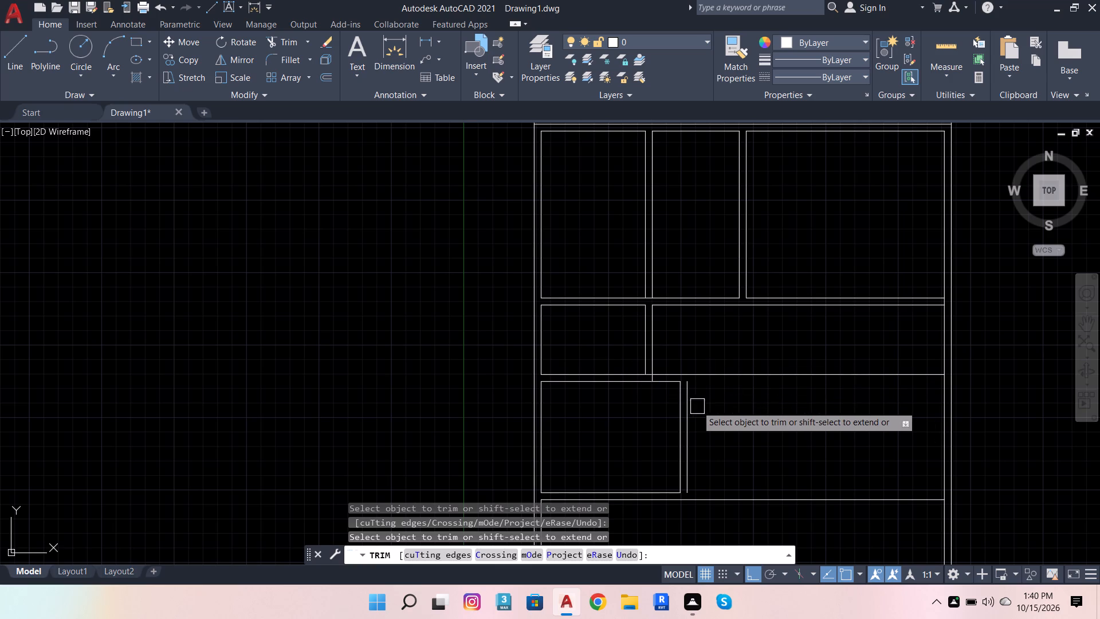
Extend the kitchen's outer right line to the outer top and bottom partition lines, and trim their overruns beyond it.
shift+click(687, 395)
shift+click(694, 449)
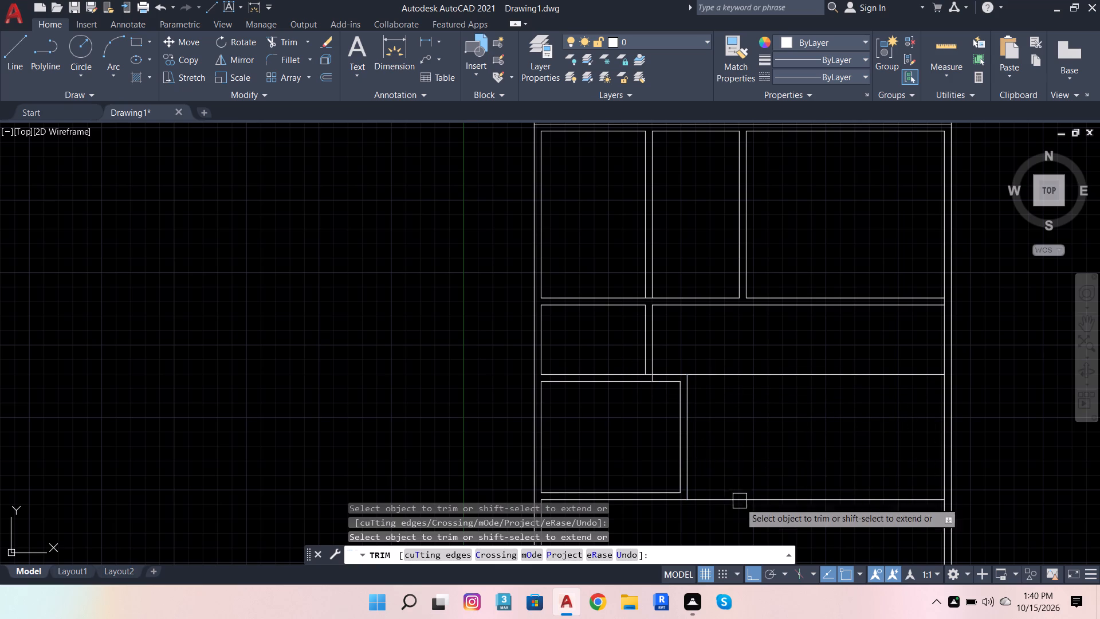
click(735, 496)
click(733, 377)
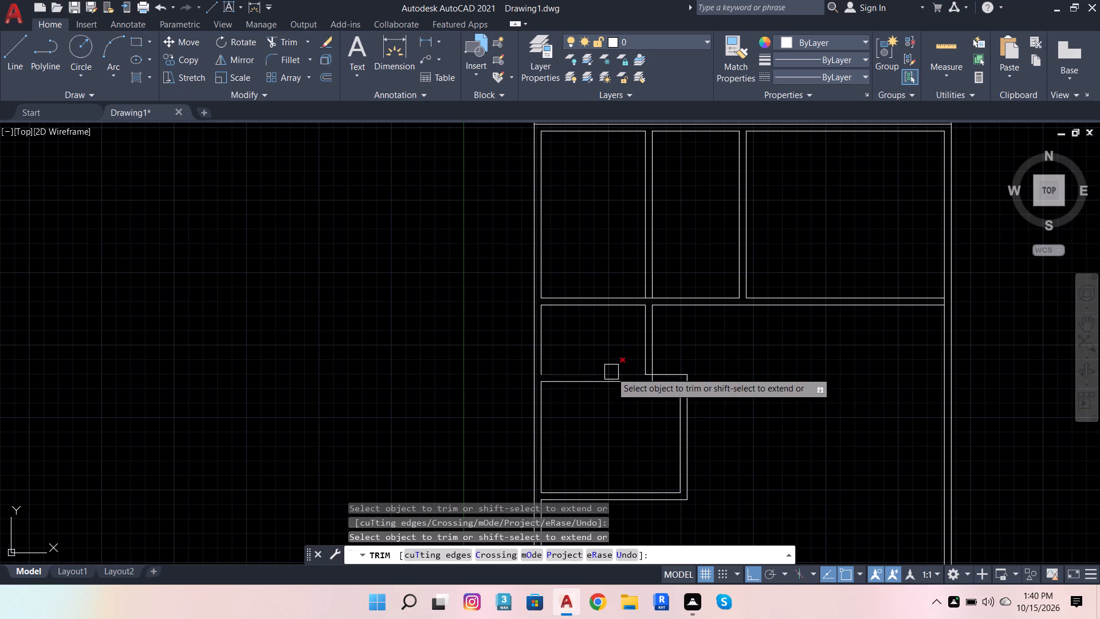
Trim the leftover lines where the bathroom's right partition meets the kitchen's top partition to open the junction.
scroll(611, 371, up, 4)
scroll(910, 422, up, 2)
drag(875, 410, 730, 374)
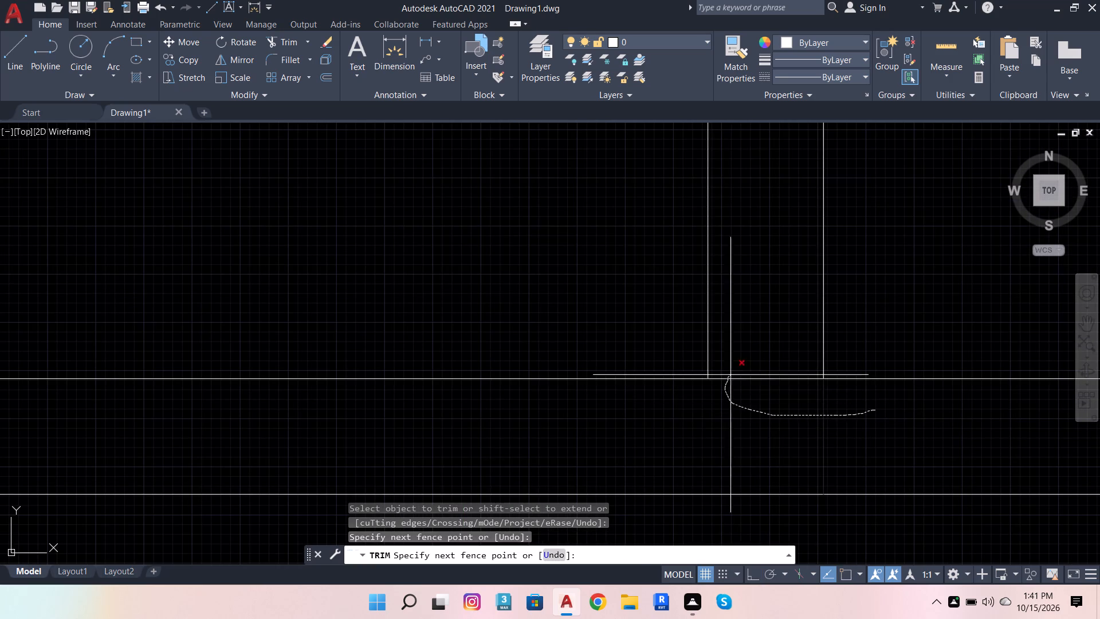
drag(730, 374, 730, 375)
scroll(734, 410, down, 3)
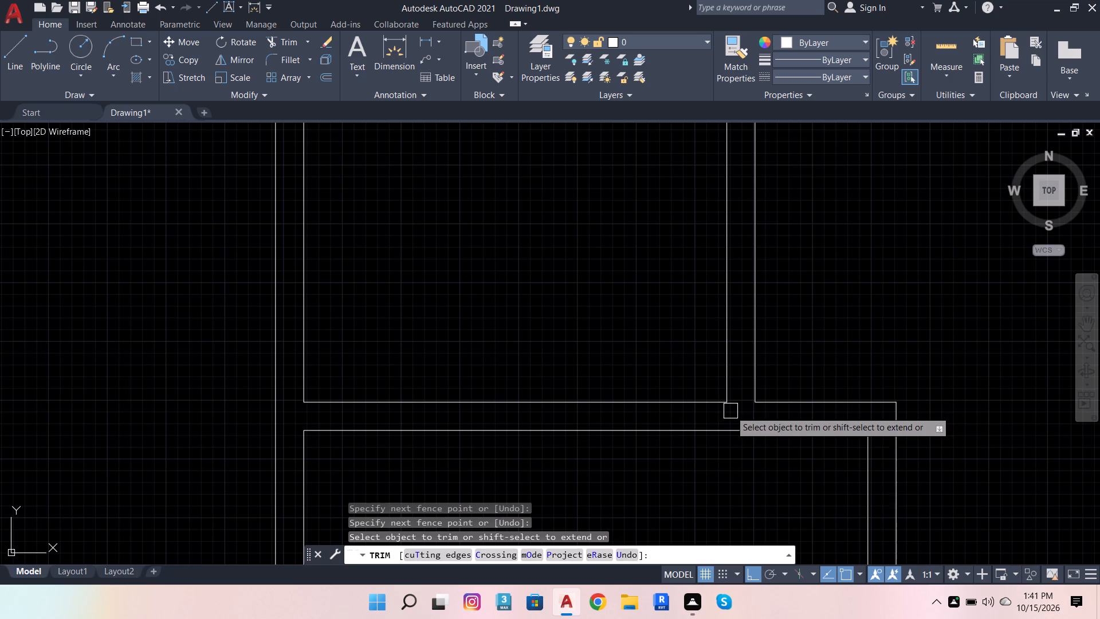
key(Escape)
key(Escape)
scroll(612, 424, down, 2)
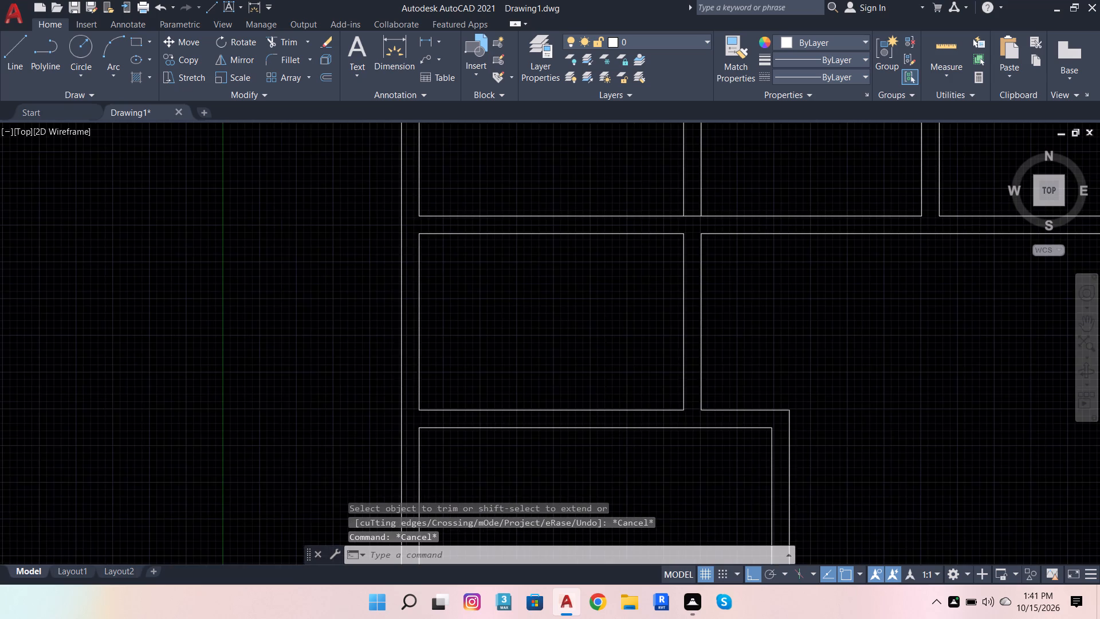
scroll(612, 424, down, 2)
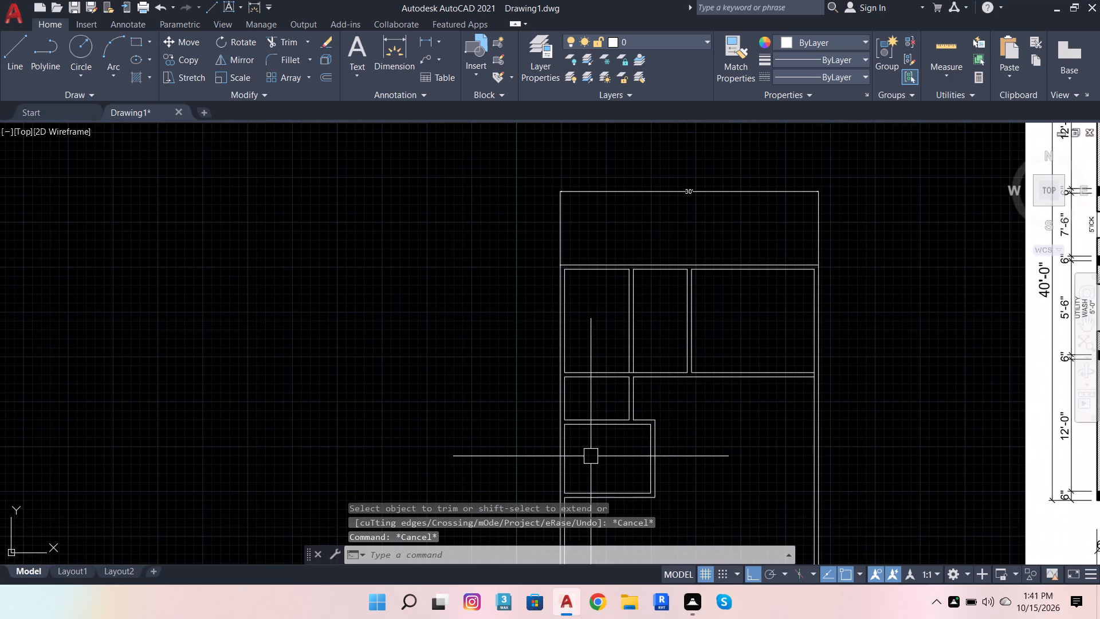
scroll(635, 452, down, 2)
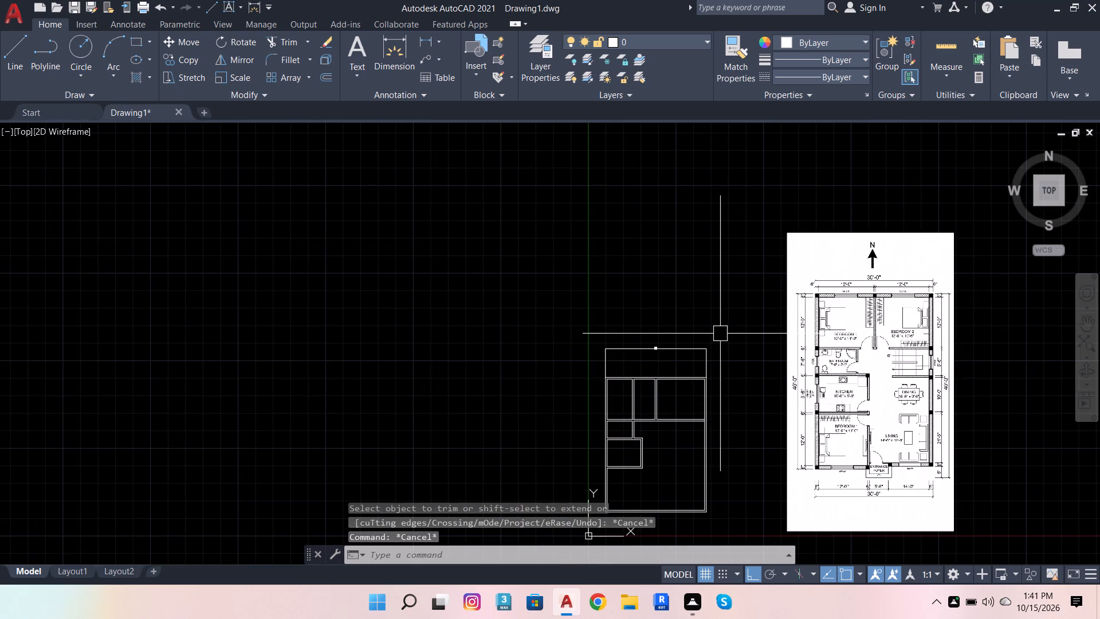
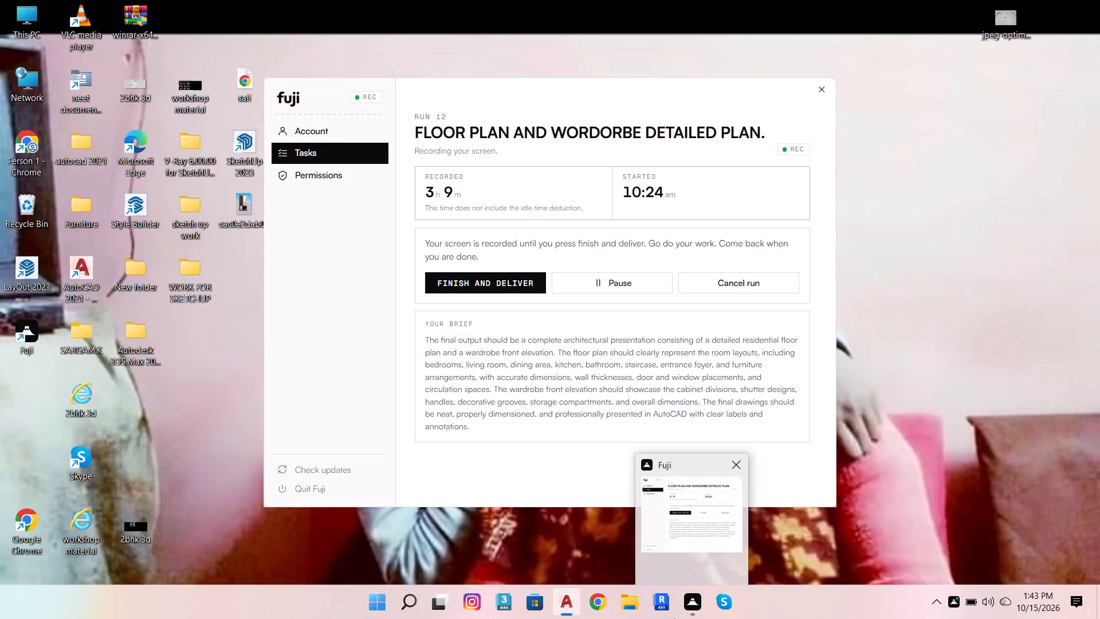
Delete the two vertical partition lines that cut through the middle of the top-left bedroom.
scroll(647, 399, down, 3)
scroll(665, 457, up, 2)
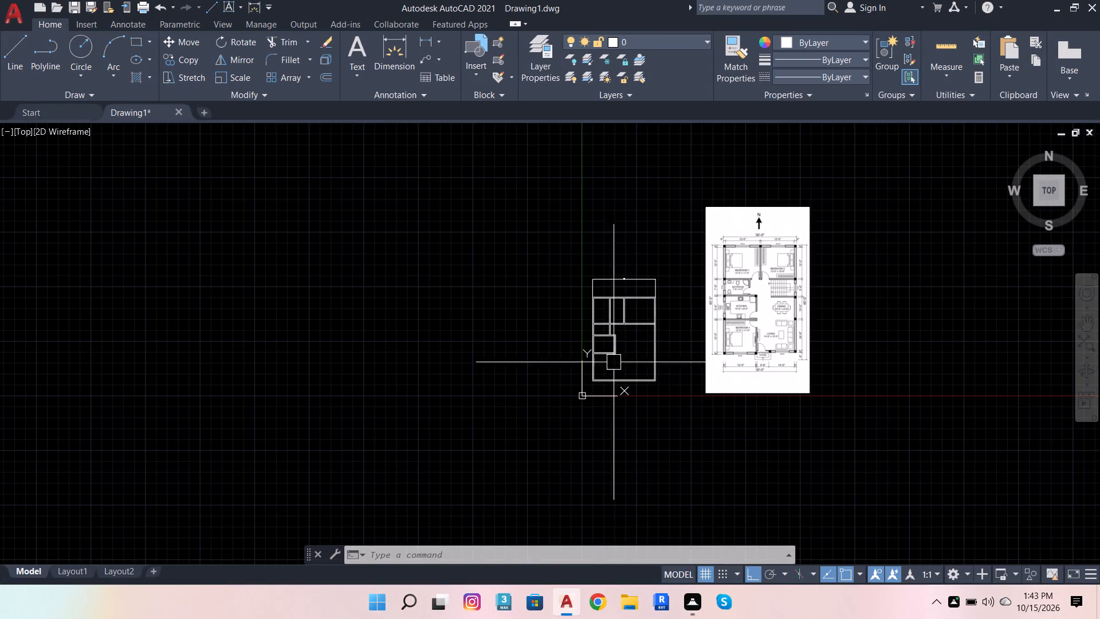
scroll(604, 323, up, 3)
scroll(591, 331, down, 2)
scroll(701, 314, up, 1)
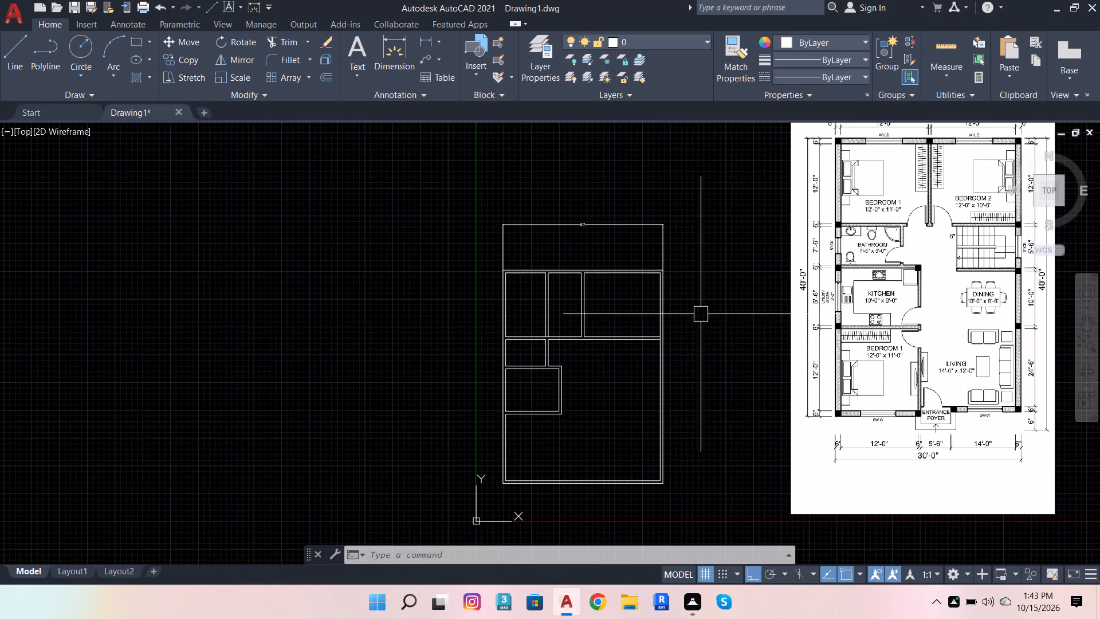
scroll(521, 306, up, 2)
drag(535, 285, 547, 291)
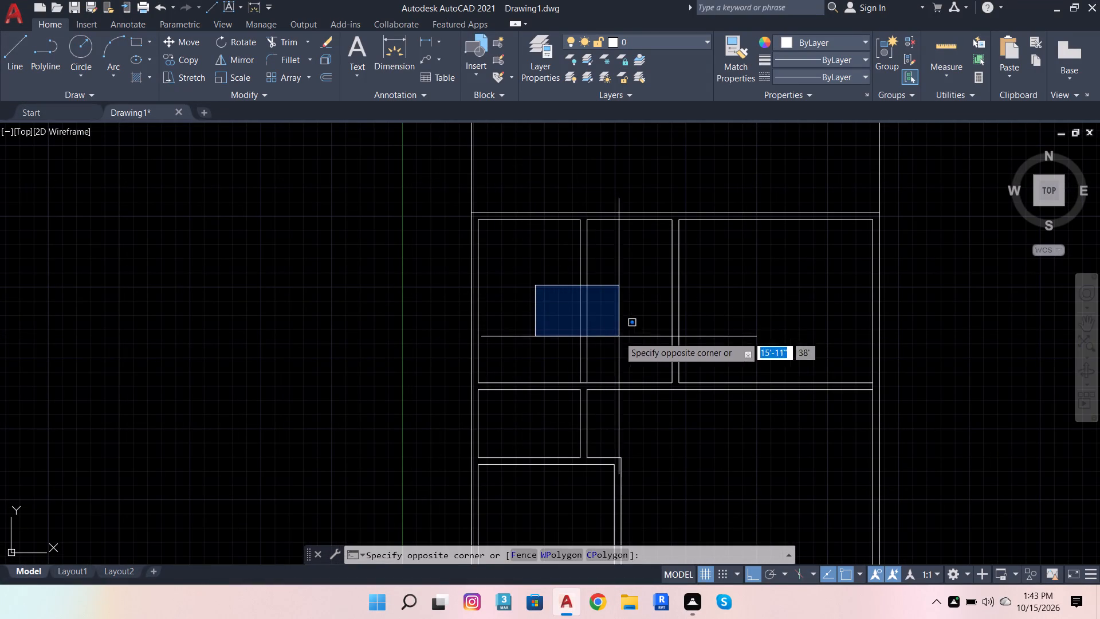
click(619, 337)
click(622, 340)
click(540, 283)
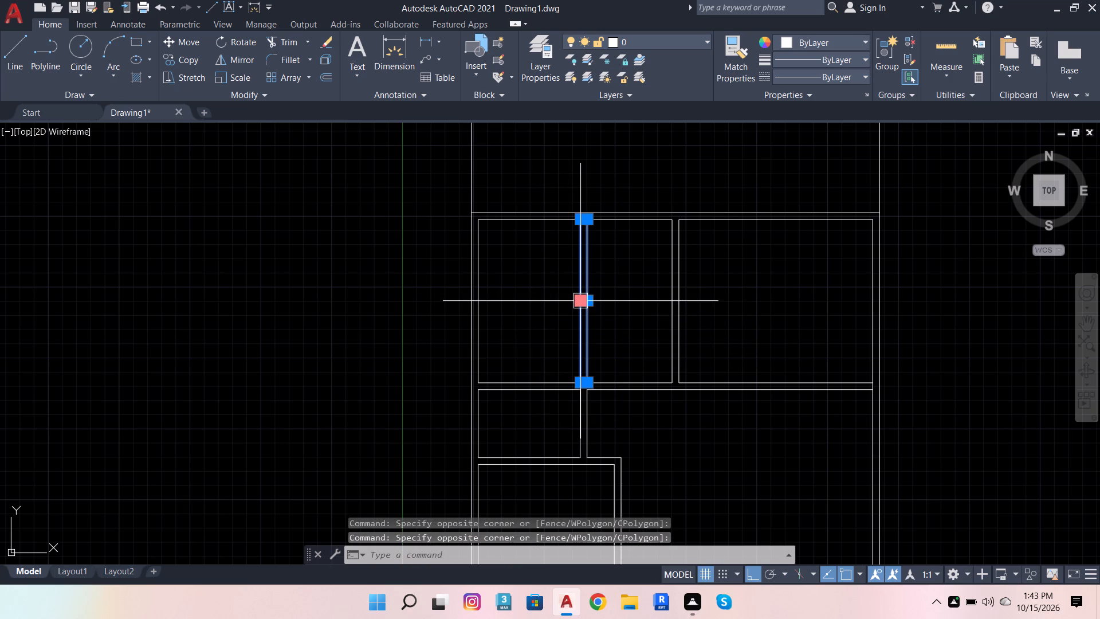
key(shift+Delete)
Join the two broken segments of the top-left bedroom's inner top wall line into one line.
scroll(599, 223, up, 2)
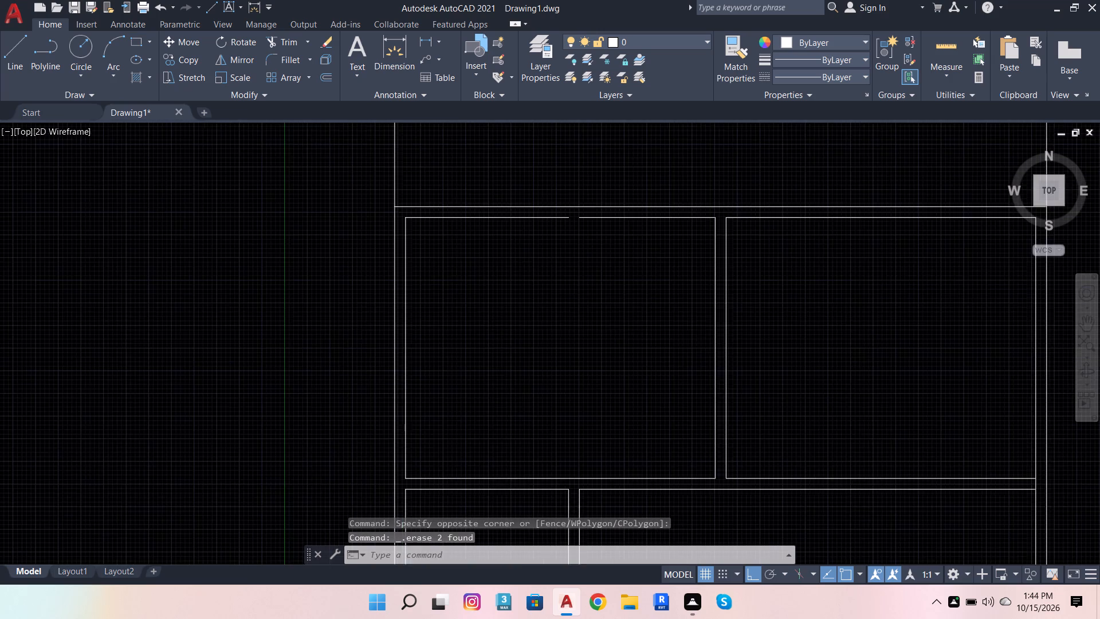
click(599, 215)
click(501, 219)
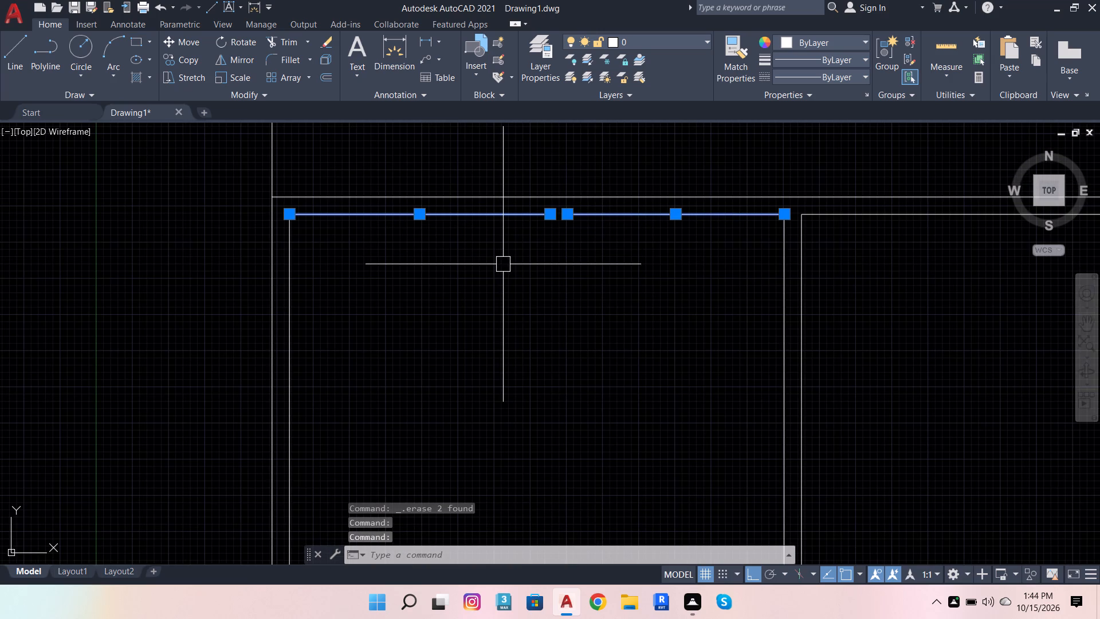
key(j)
key(Return)
Offset the lower line of the bedrooms' bottom partition, right of the bathroom, 5'6" downward to bound the staircase area.
scroll(572, 271, down, 3)
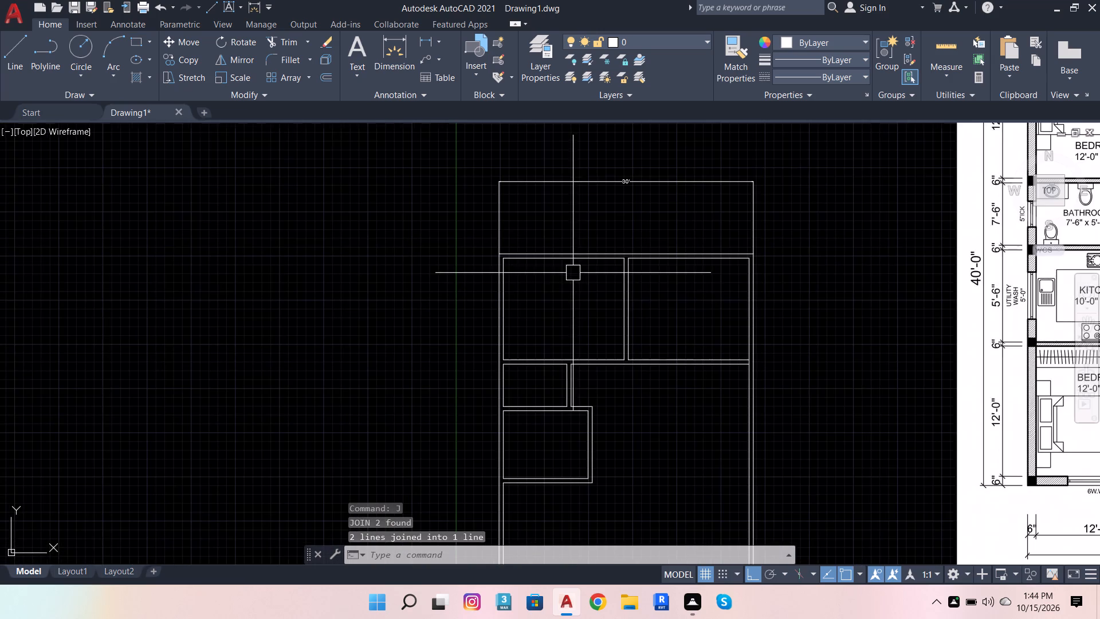
scroll(679, 249, down, 2)
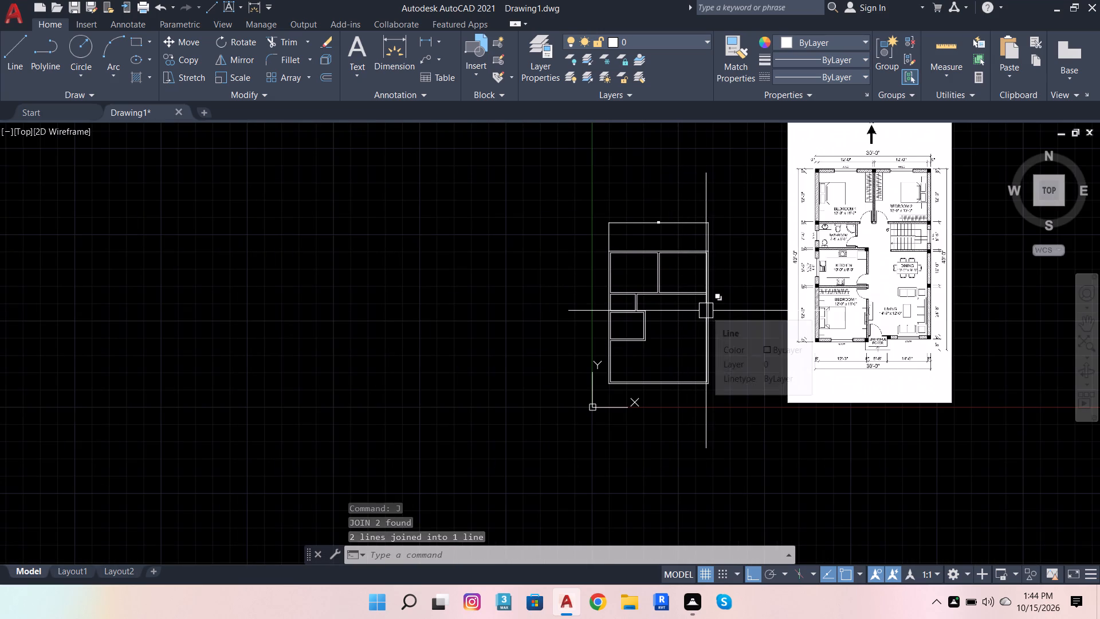
scroll(958, 217, up, 2)
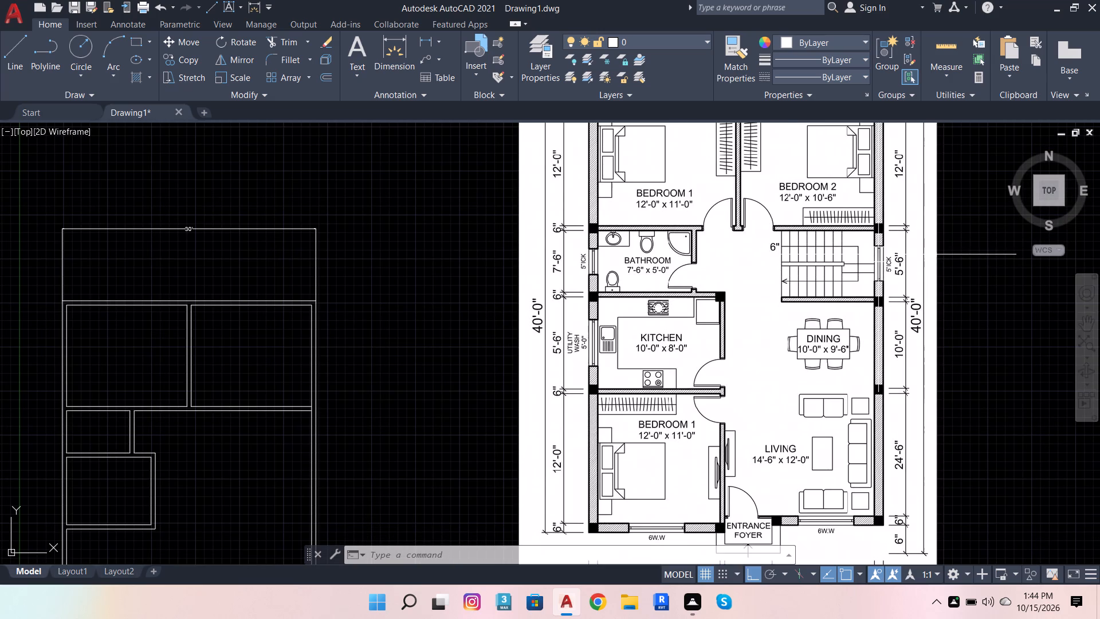
scroll(529, 260, down, 1)
scroll(331, 394, up, 1)
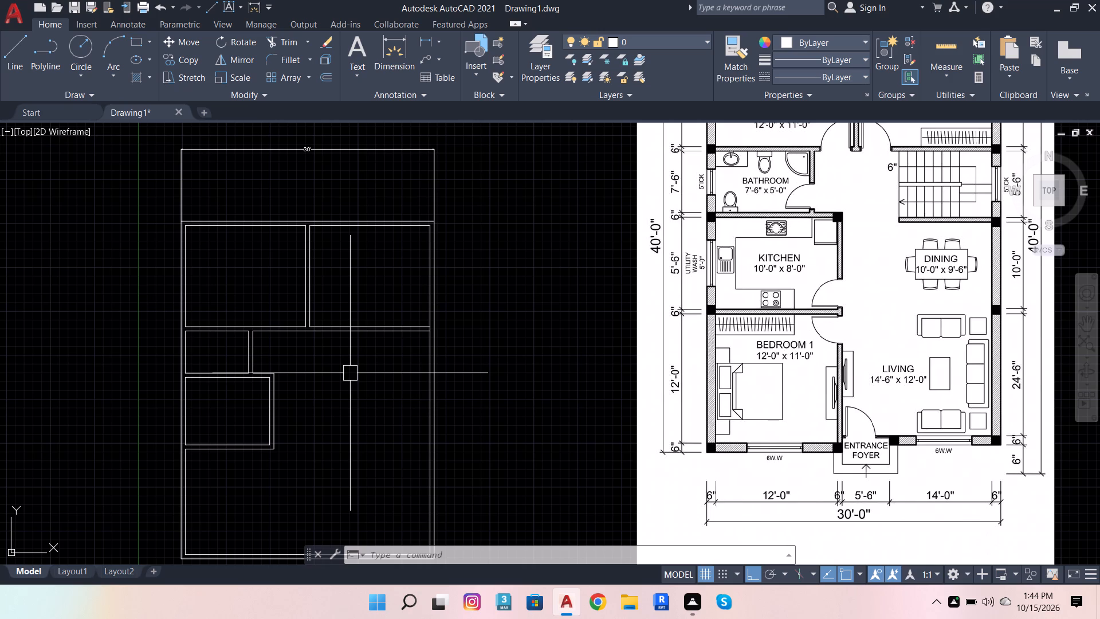
click(412, 338)
click(329, 75)
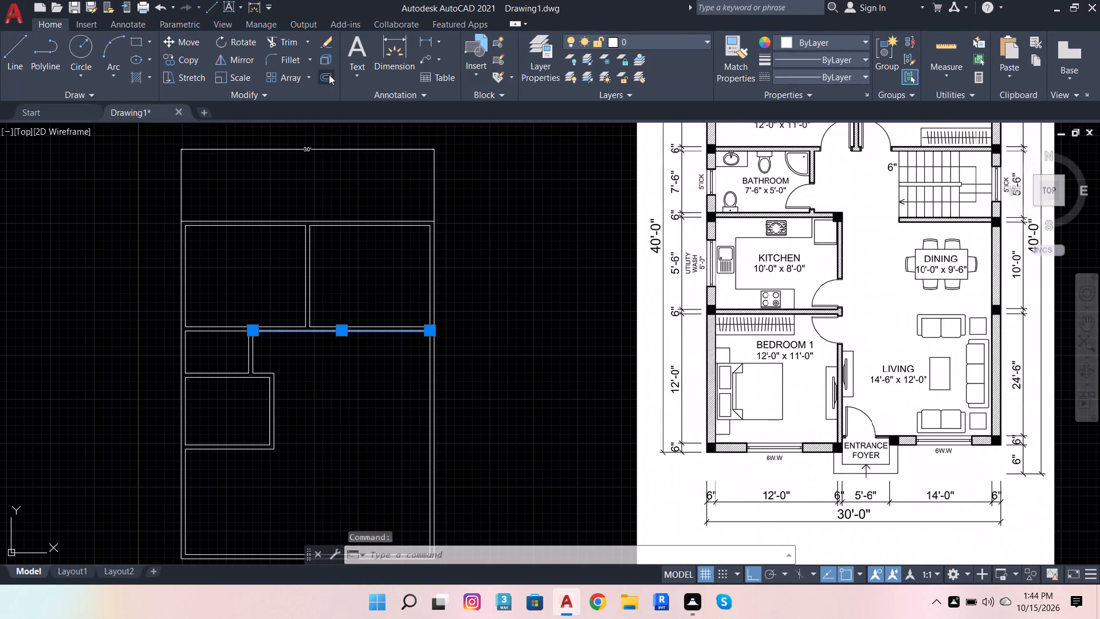
click(422, 334)
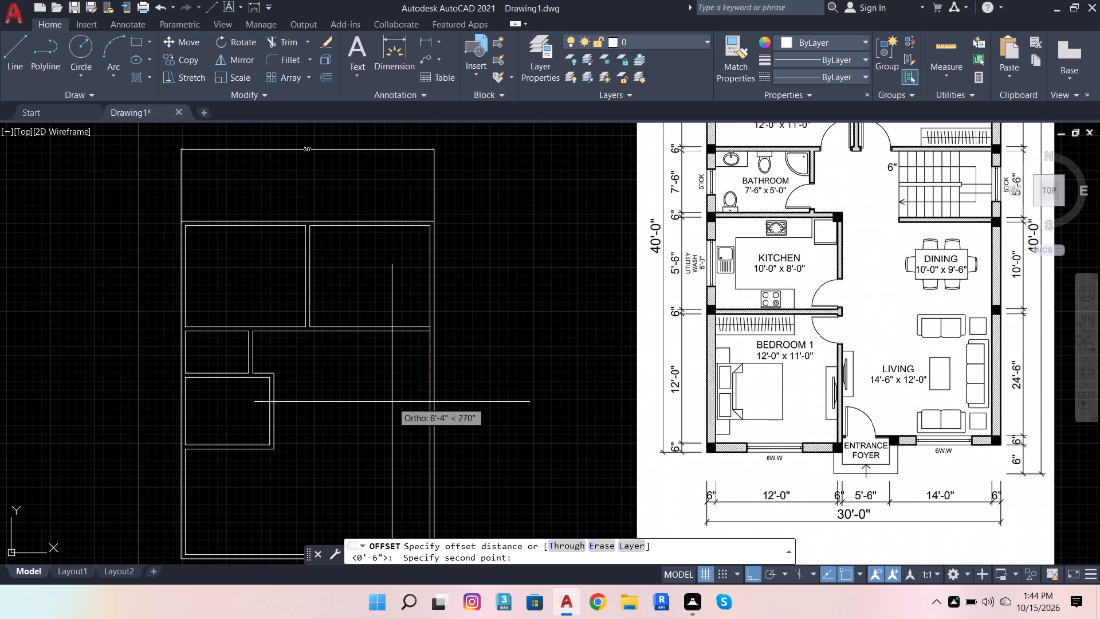
text(5'6)
key(Return)
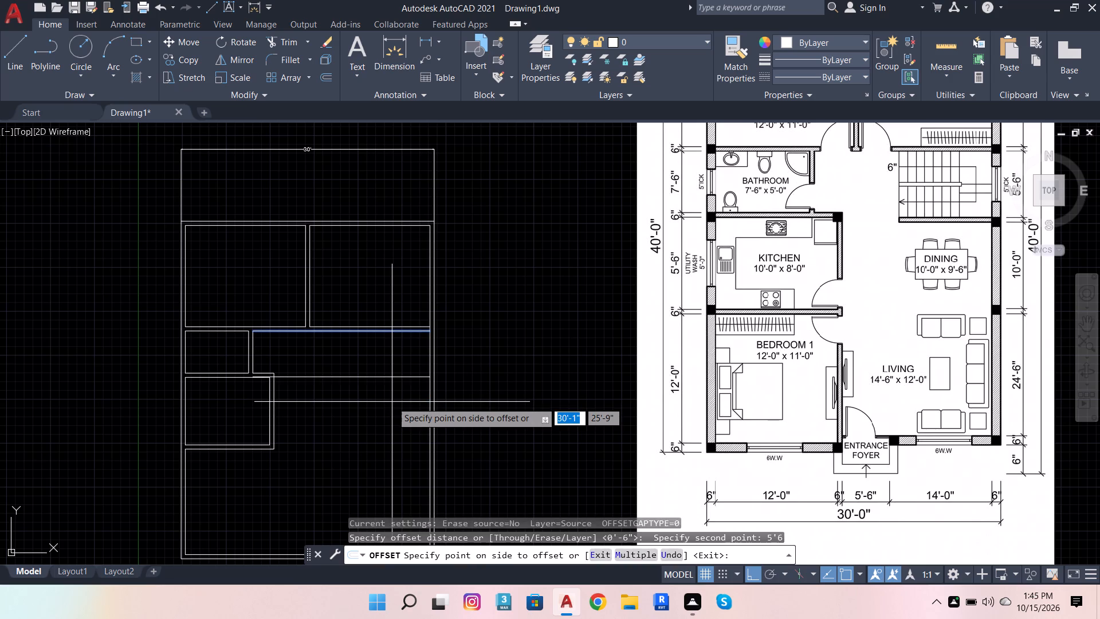
click(392, 402)
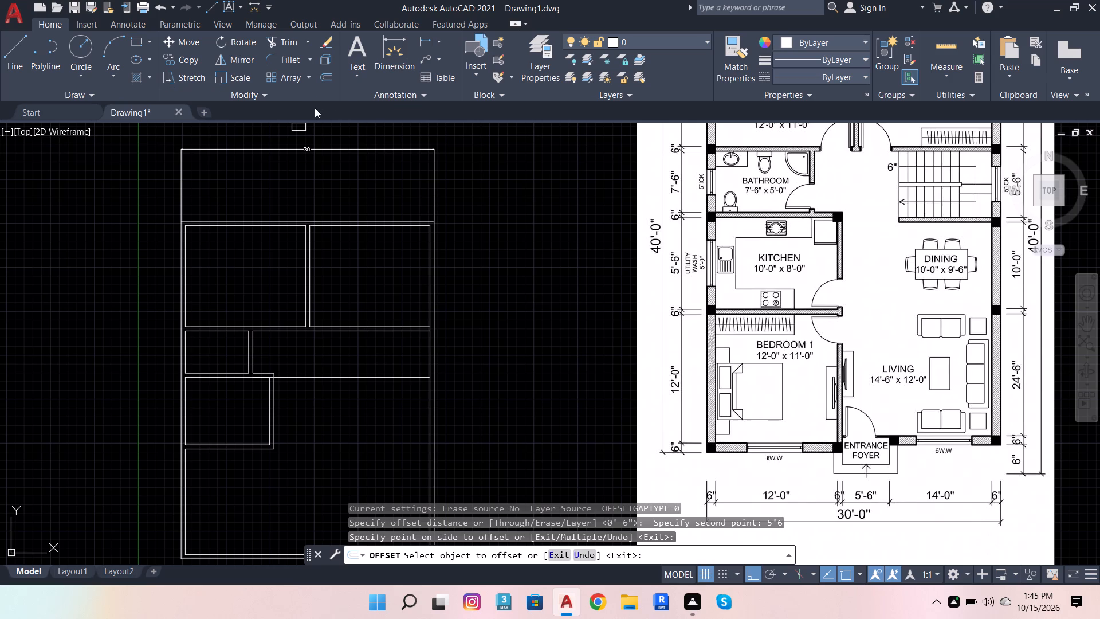
Offset the staircase area's new bottom line 6" downward to form the partition thickness.
click(327, 77)
scroll(408, 385, up, 3)
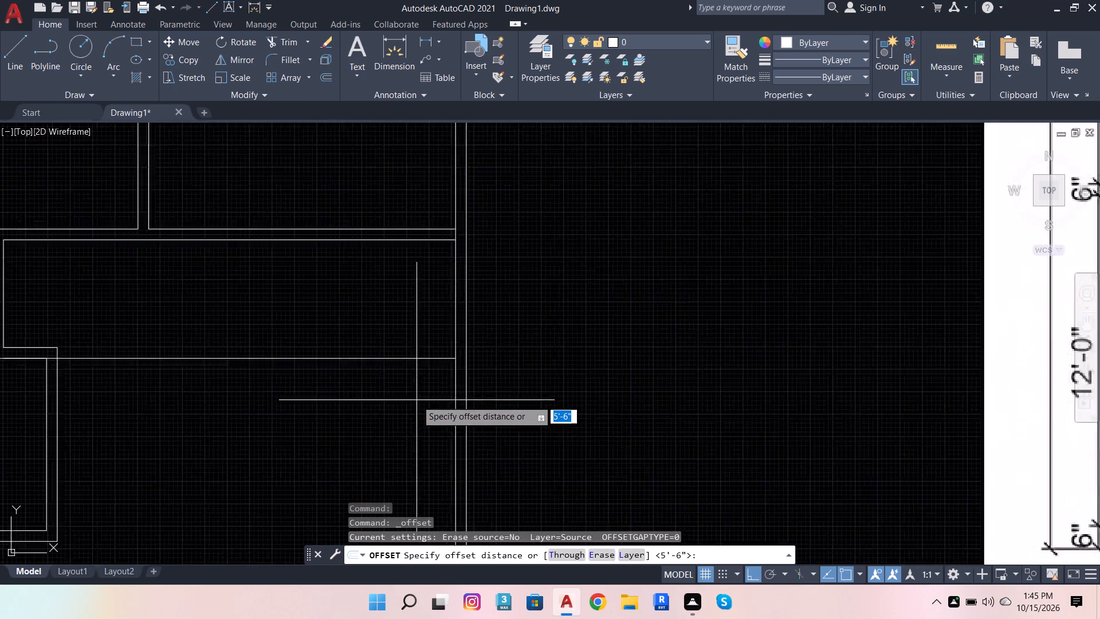
click(478, 331)
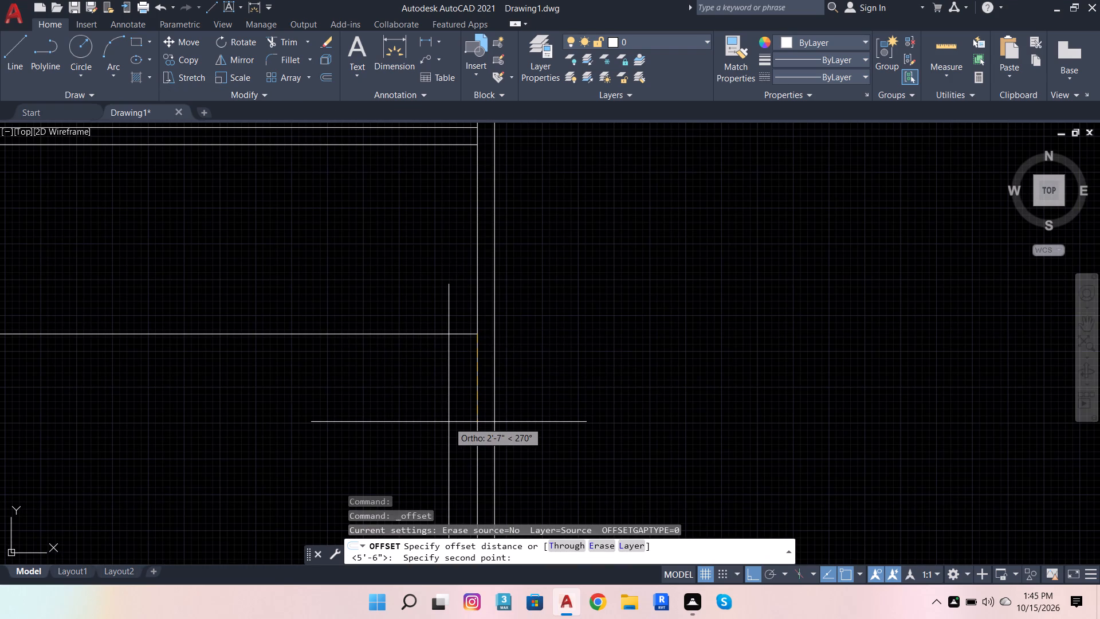
key(6)
key(Return)
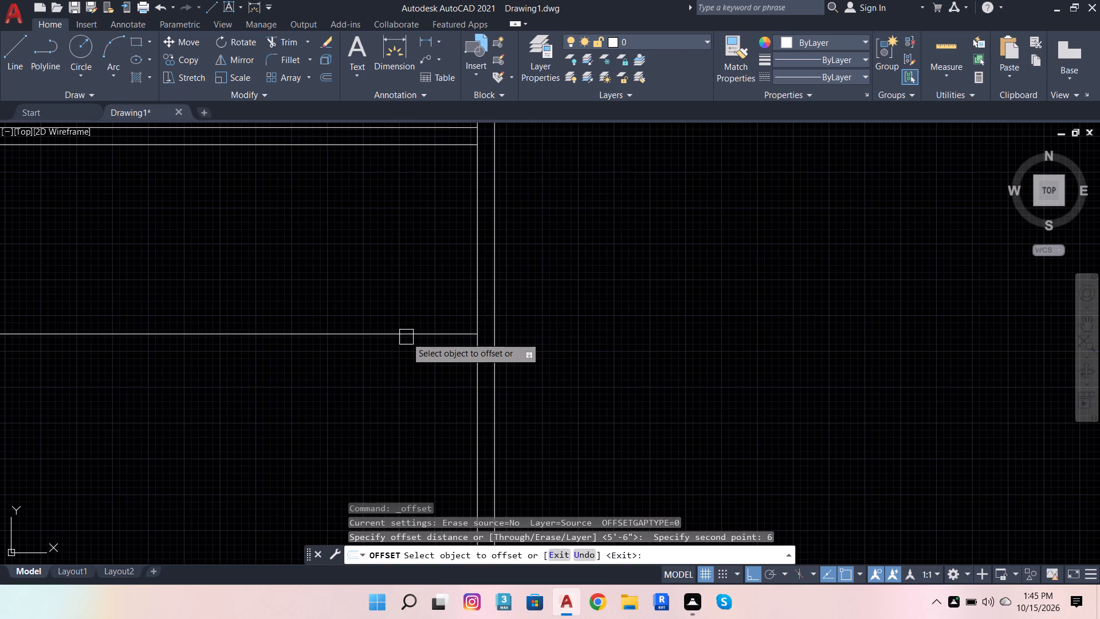
click(406, 337)
click(403, 410)
Trim both staircase partition lines where they cross the thickness of the kitchen's right partition.
scroll(553, 365, down, 3)
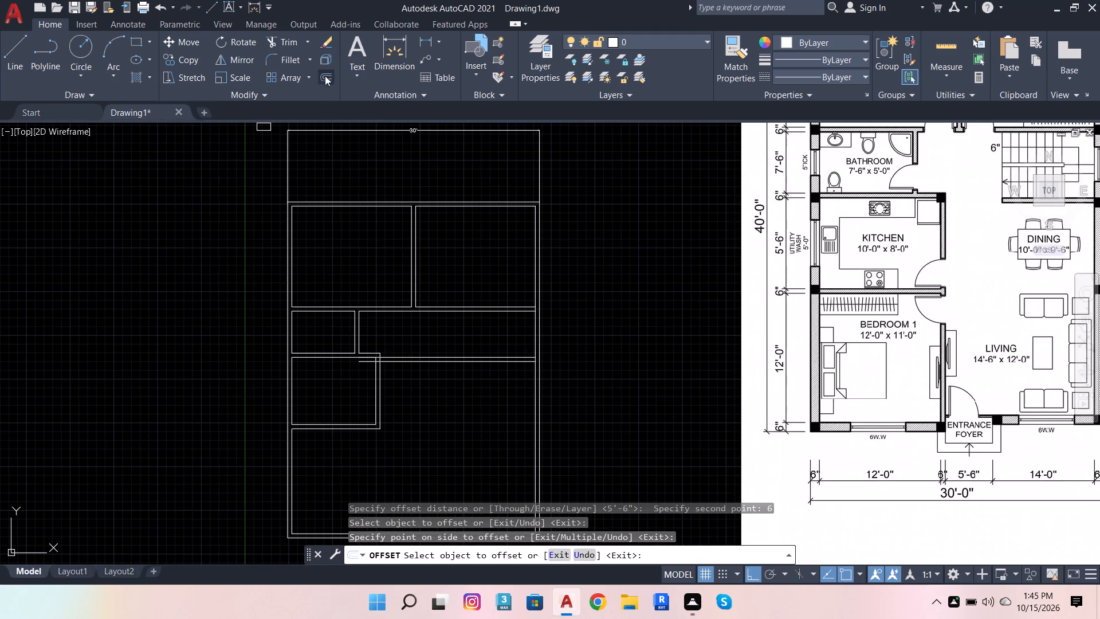
click(290, 38)
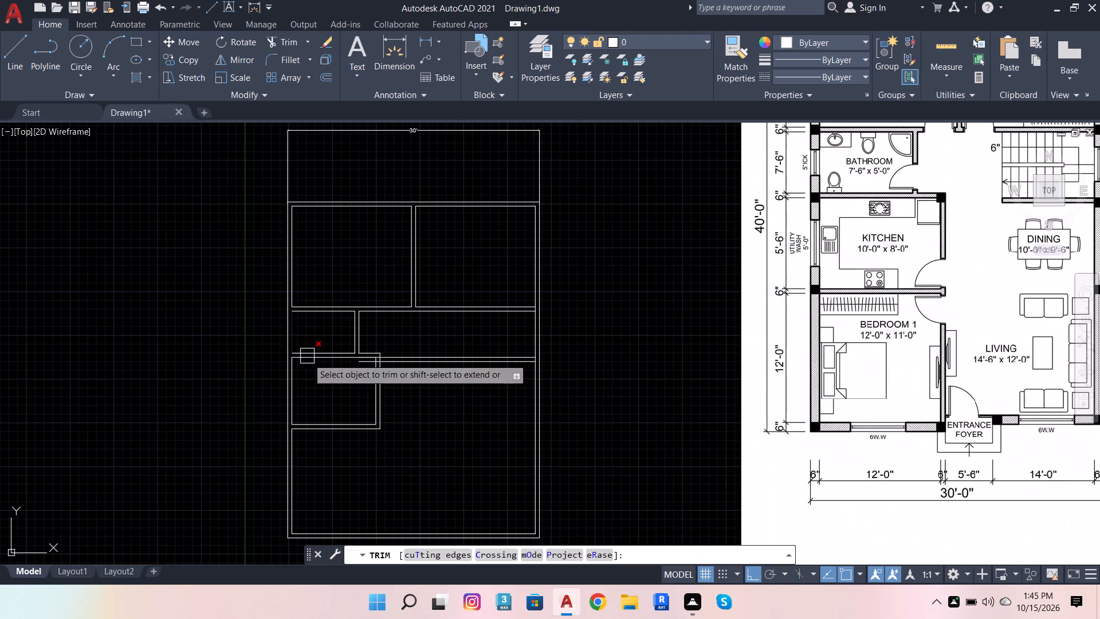
scroll(309, 361, up, 3)
scroll(591, 401, up, 2)
click(571, 263)
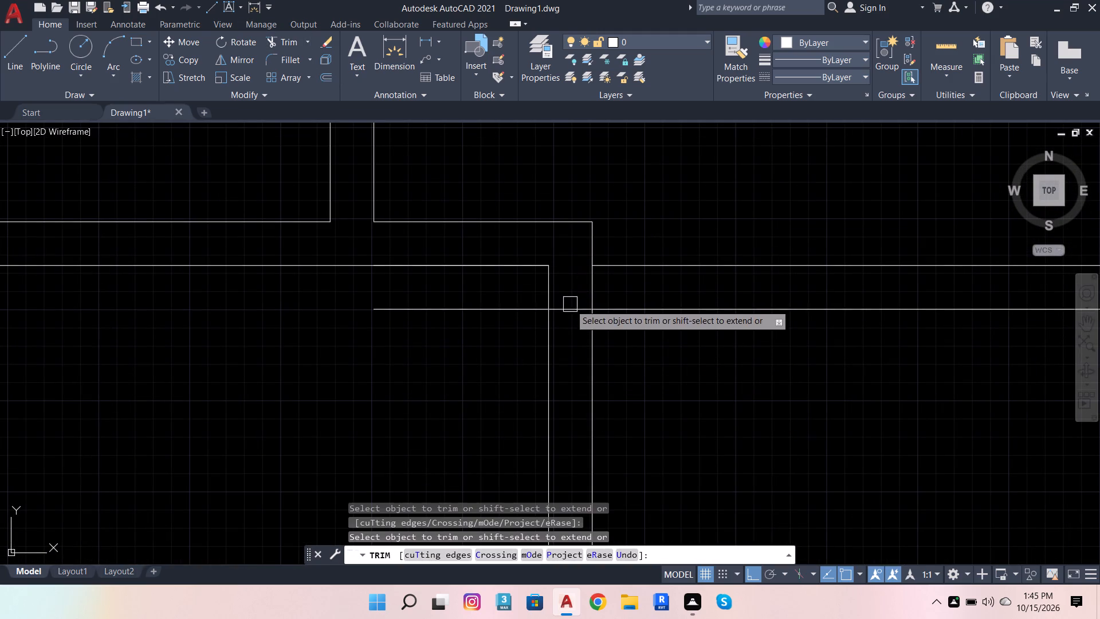
click(570, 307)
scroll(486, 364, down, 2)
scroll(484, 365, up, 1)
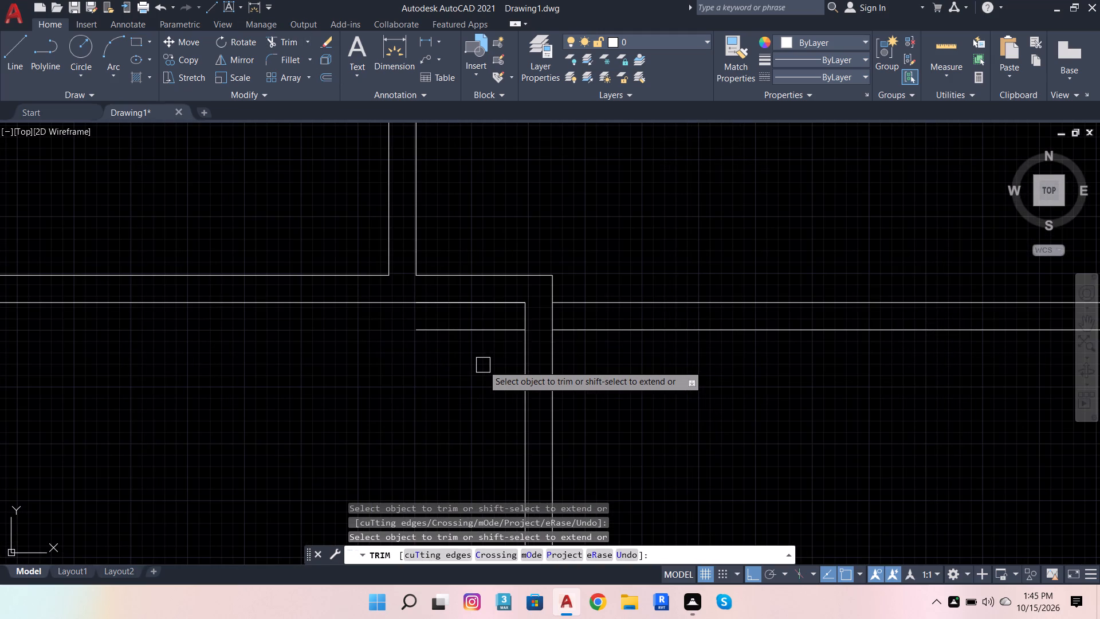
key(Escape)
Delete the two leftover staircase partition segments inside the kitchen's top-right corner.
scroll(438, 301, up, 2)
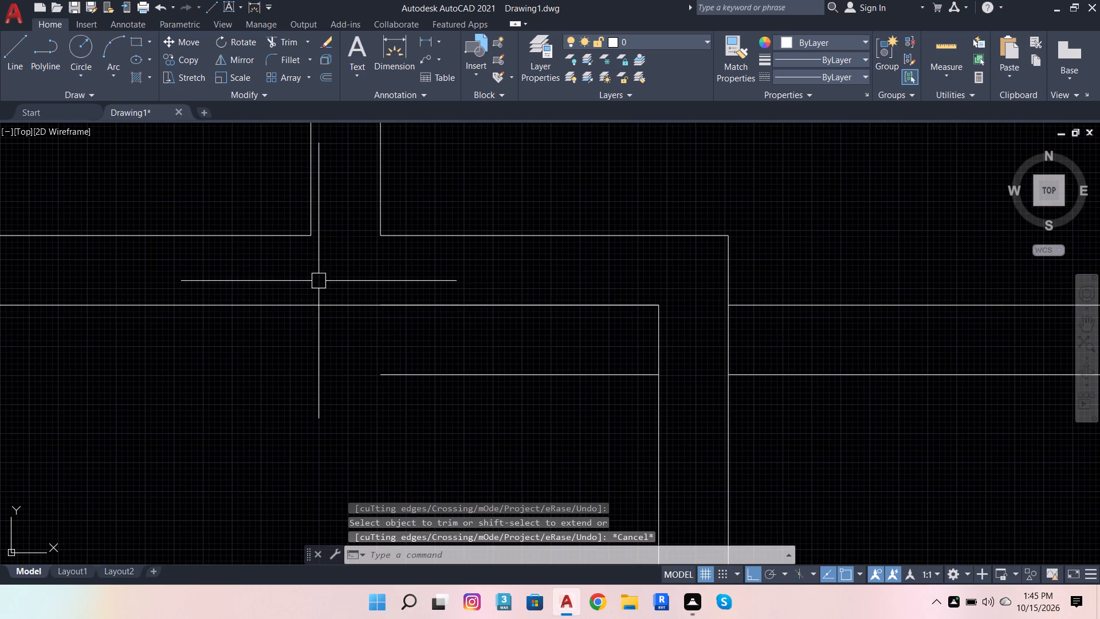
click(319, 281)
click(676, 418)
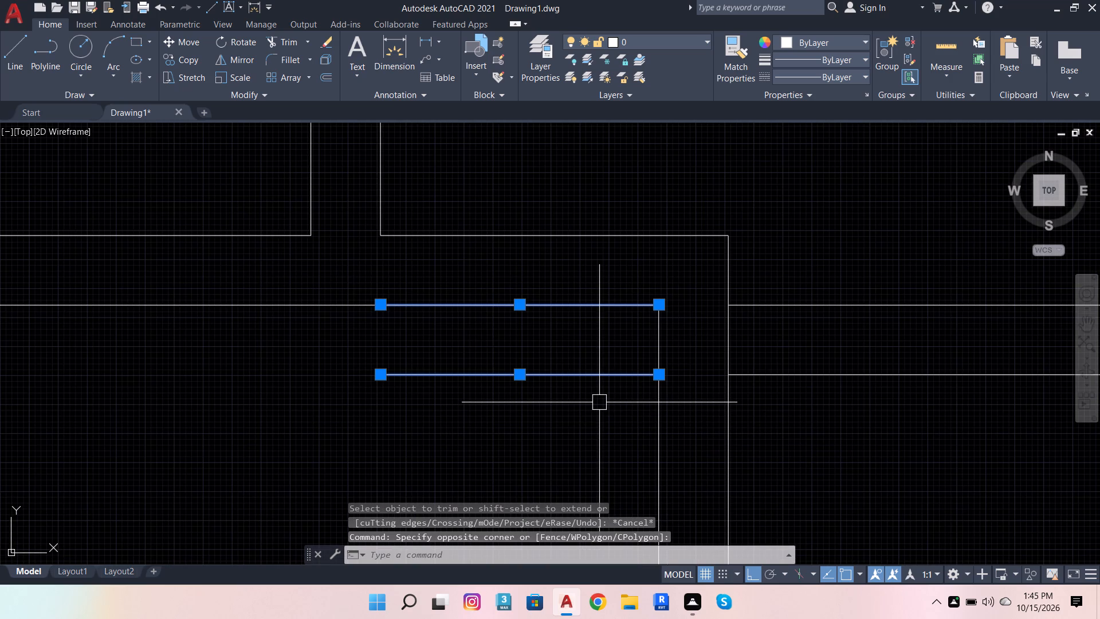
key(shift+Delete)
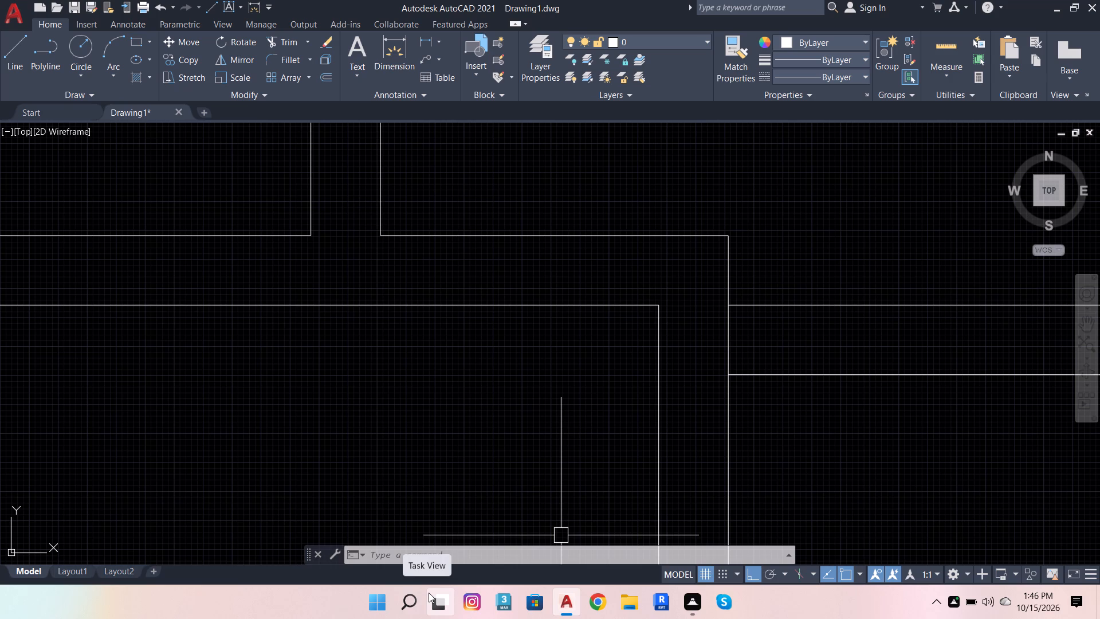
Trim the right wall's inner line between the bedroom partition's two lines and between the staircase partition's two lines to open both junctions.
scroll(486, 467, down, 3)
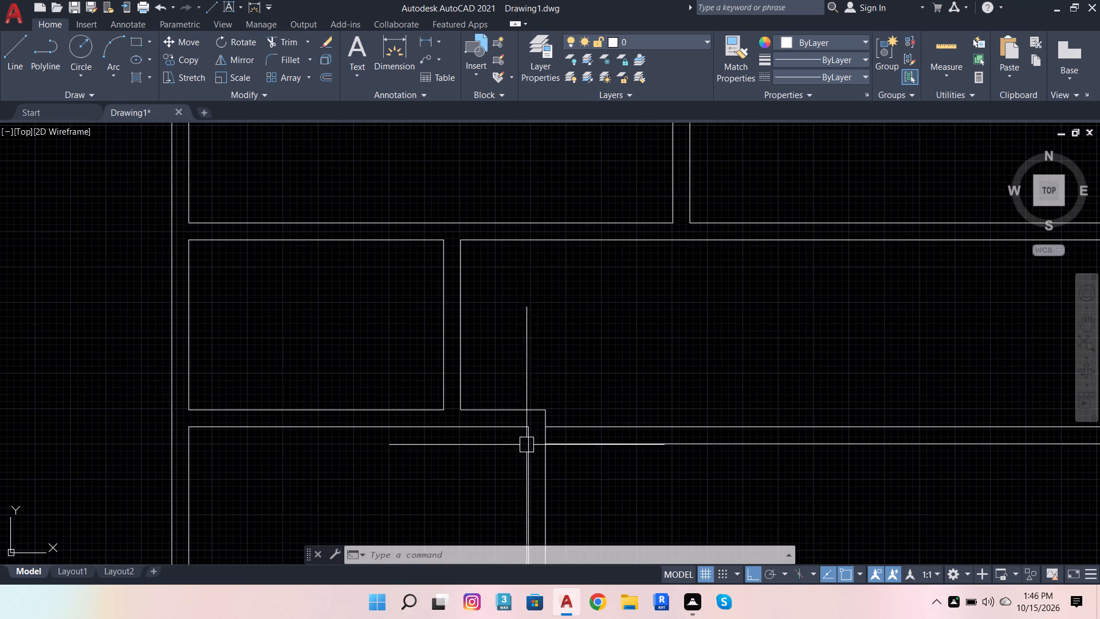
scroll(509, 434, down, 3)
scroll(619, 408, up, 1)
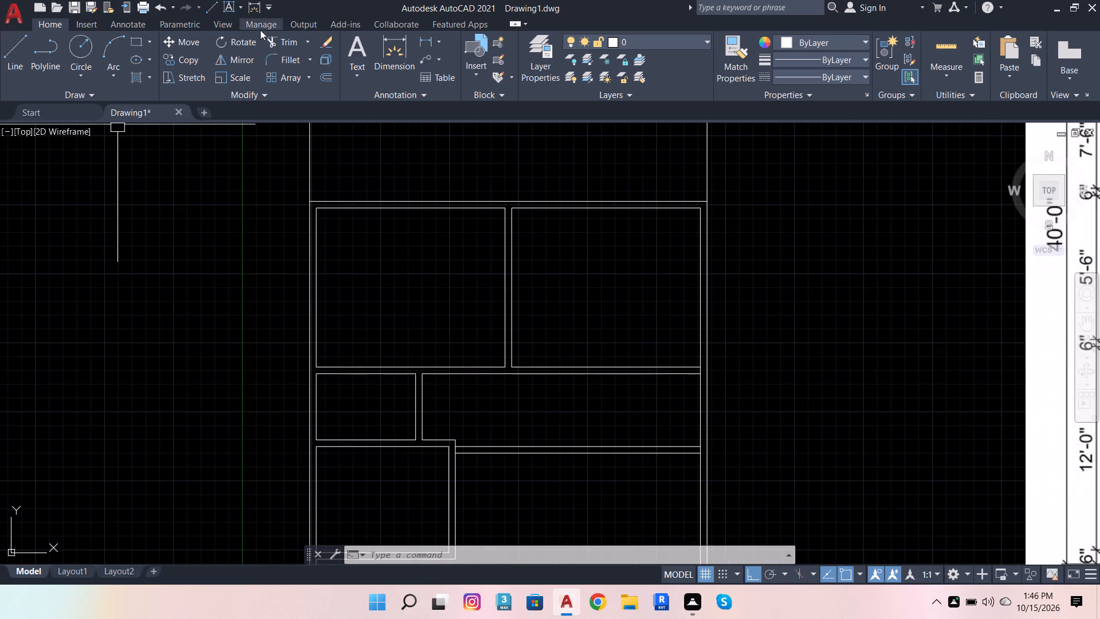
click(268, 36)
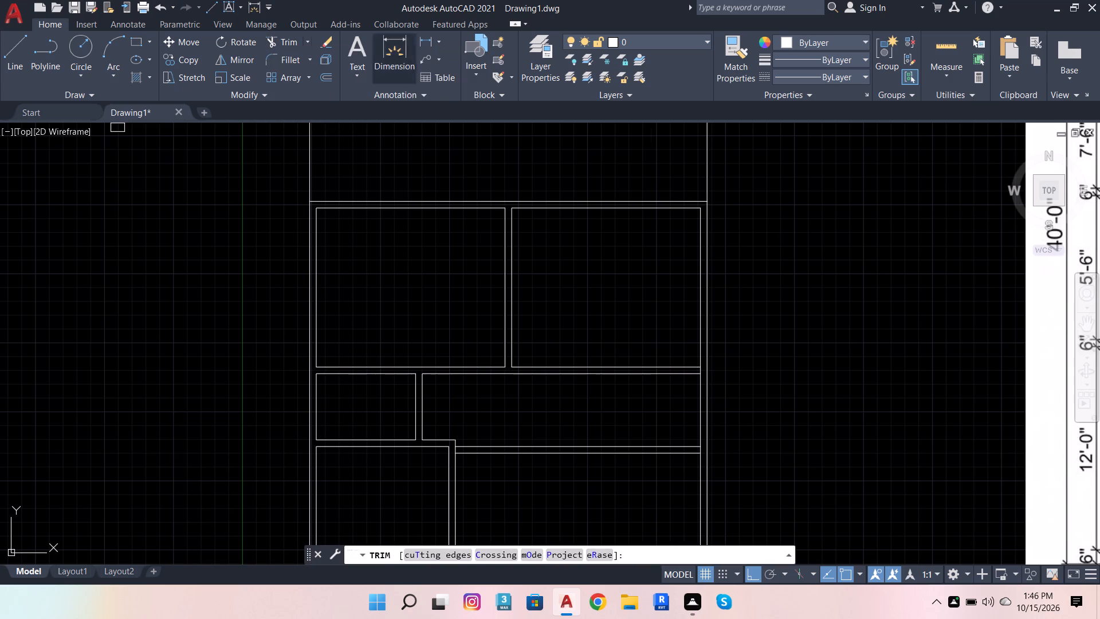
scroll(729, 371, up, 3)
scroll(638, 377, up, 2)
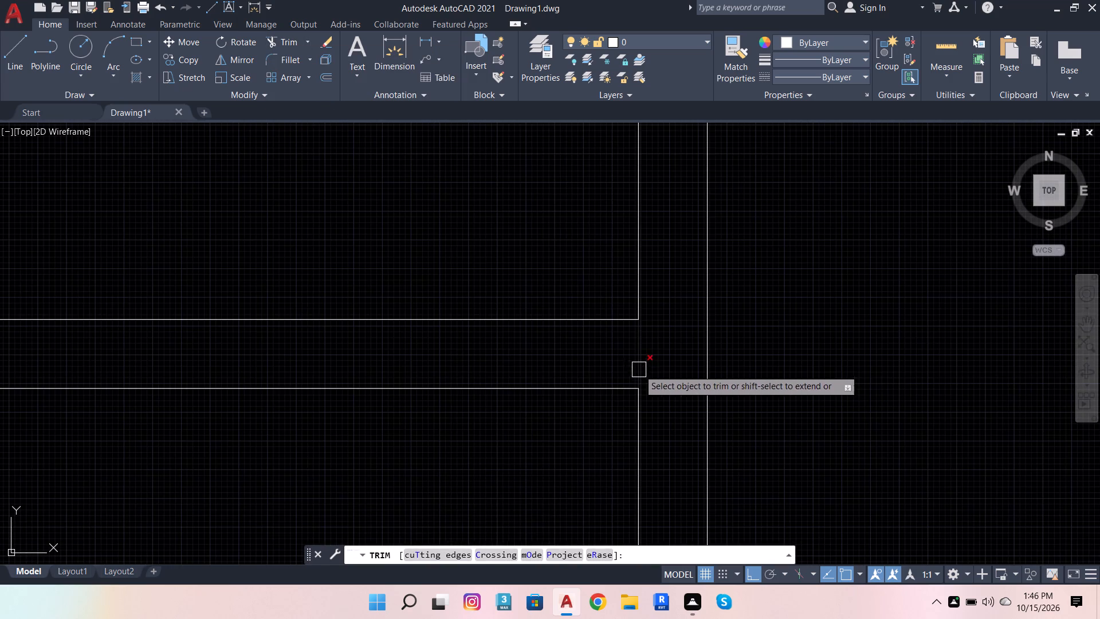
click(639, 366)
scroll(742, 292, down, 5)
scroll(724, 375, up, 4)
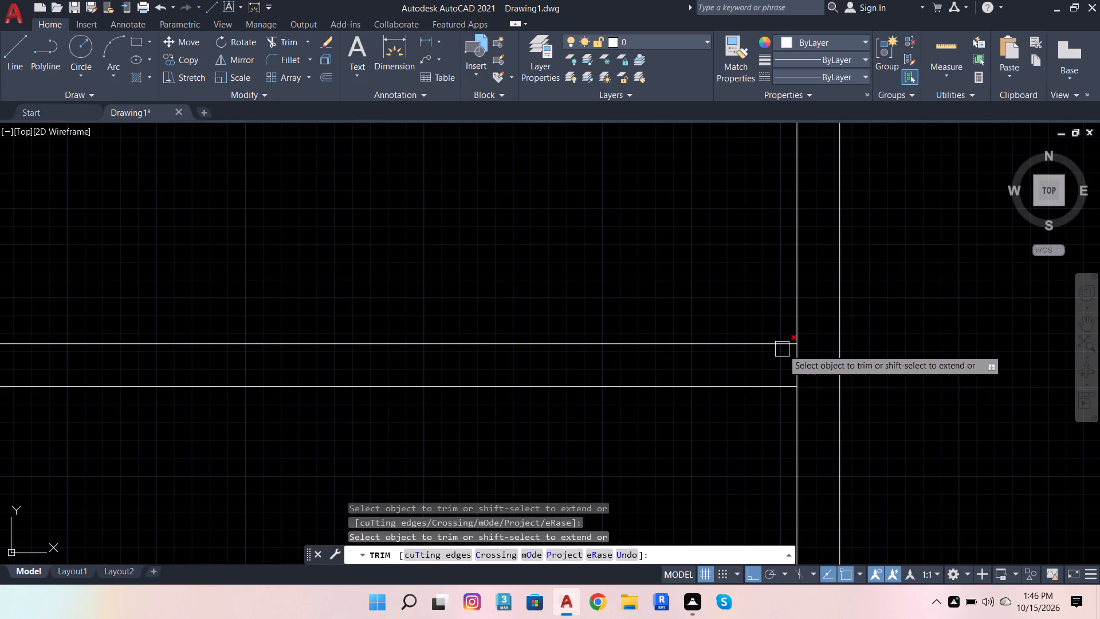
click(798, 359)
key(Escape)
Offset the staircase area's right line 3' toward the inside and its top line 3' downward.
scroll(859, 318, down, 4)
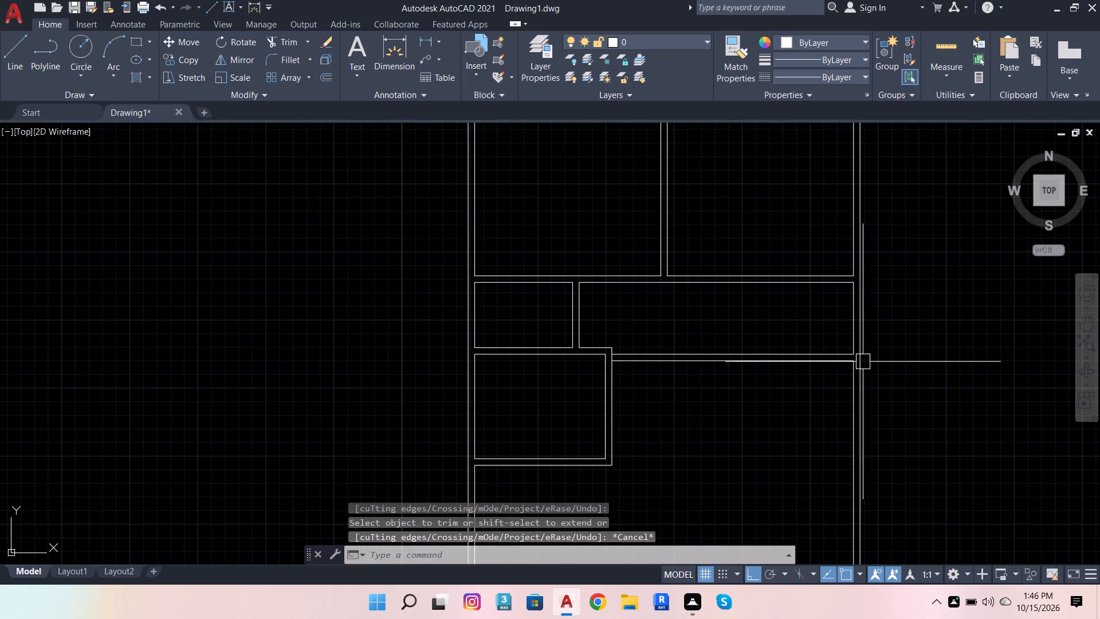
scroll(657, 383, down, 2)
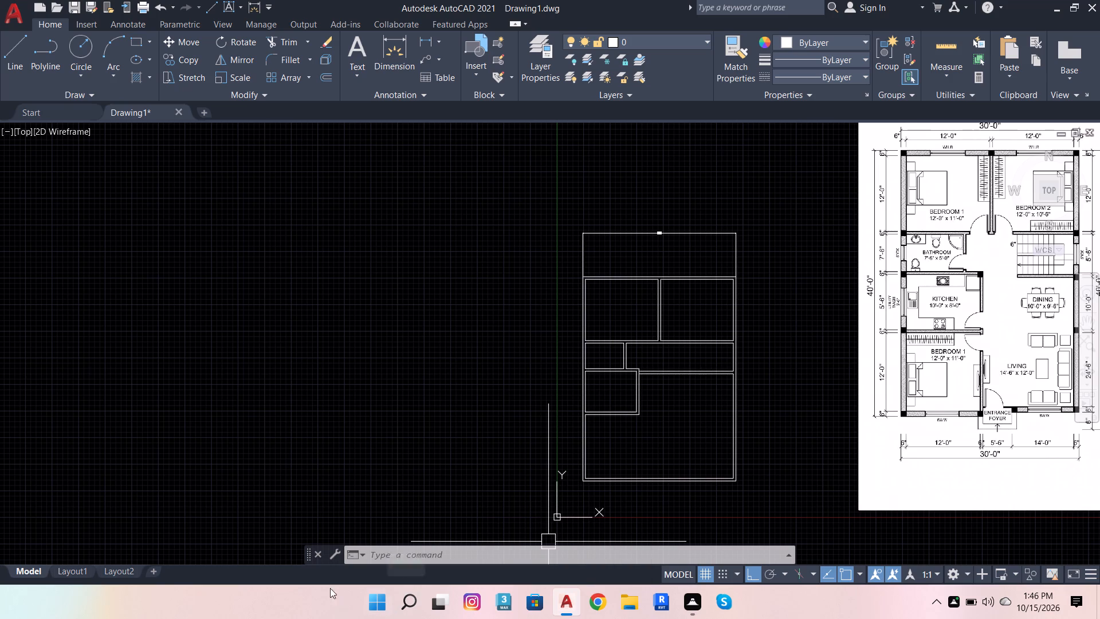
scroll(691, 406, up, 2)
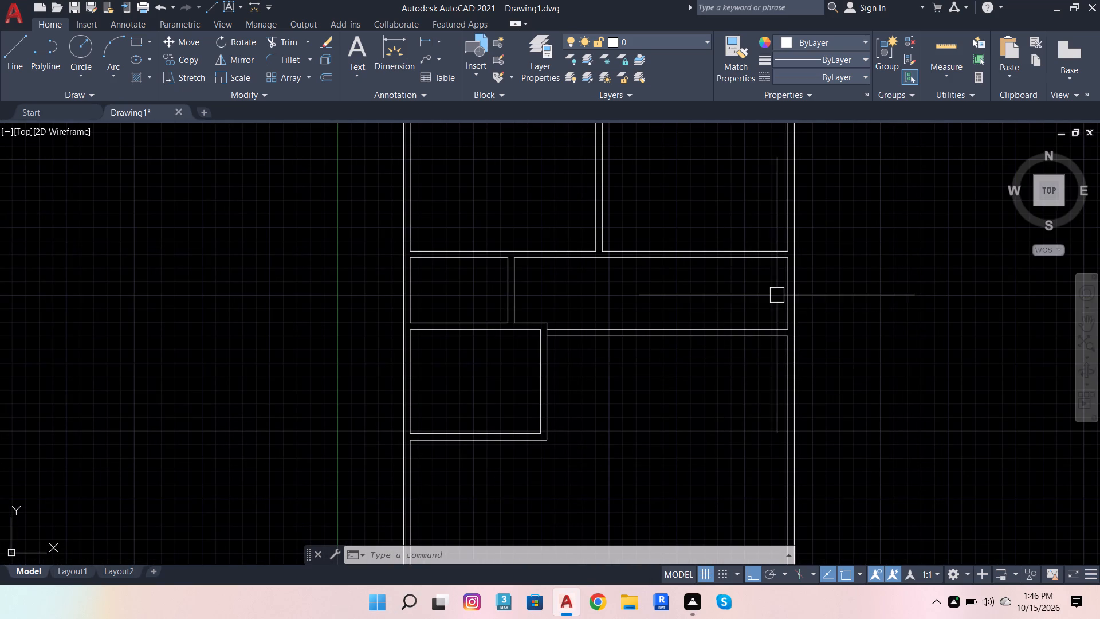
click(784, 299)
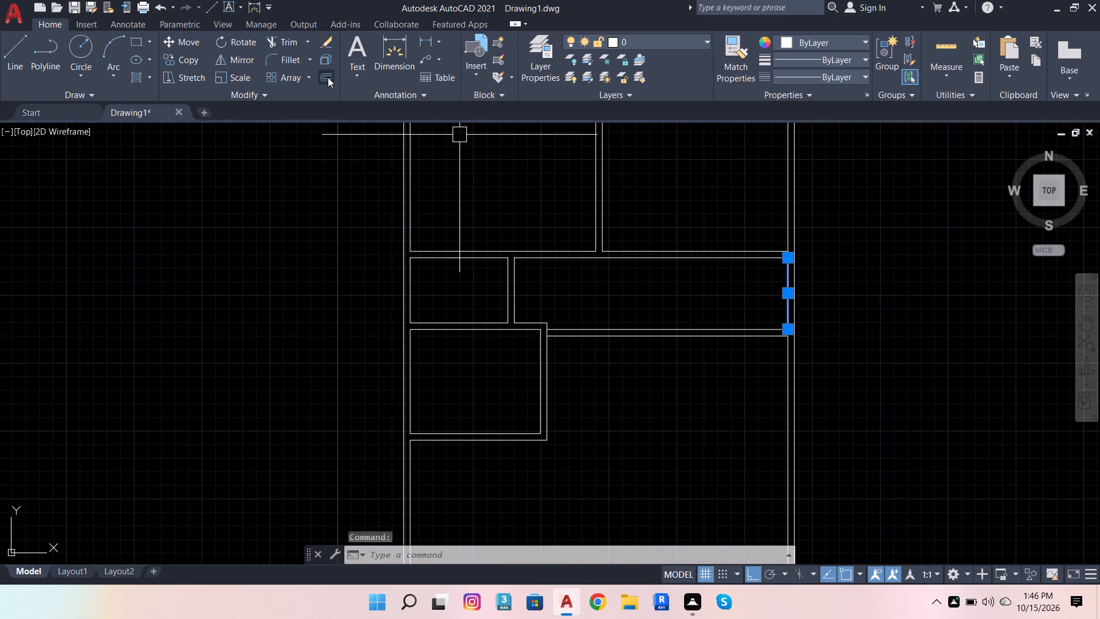
click(328, 77)
click(784, 261)
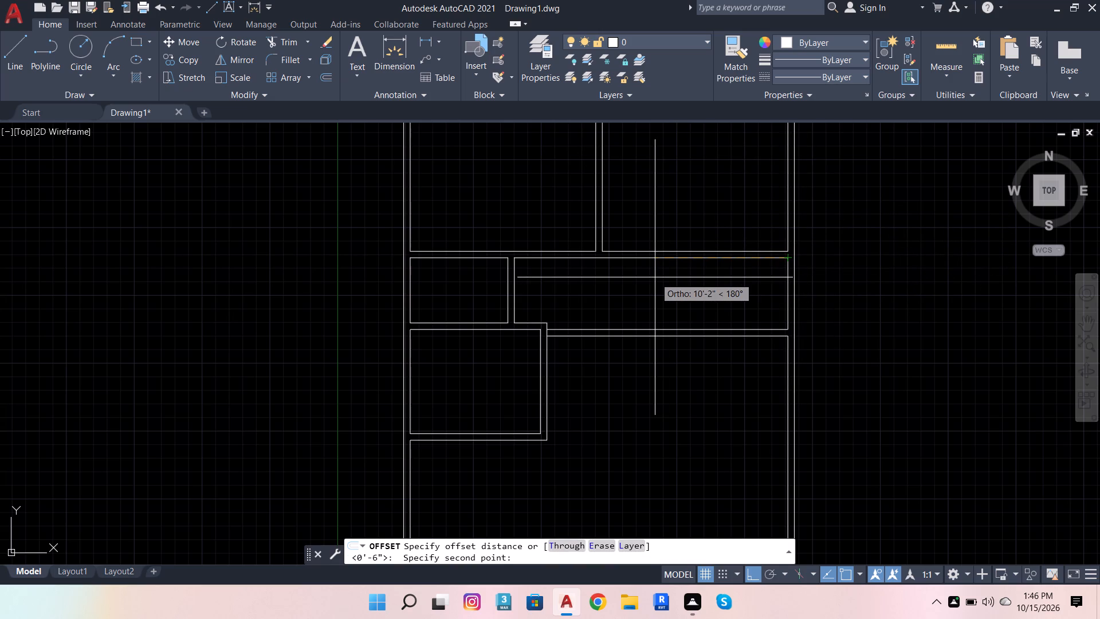
text(3')
key(Return)
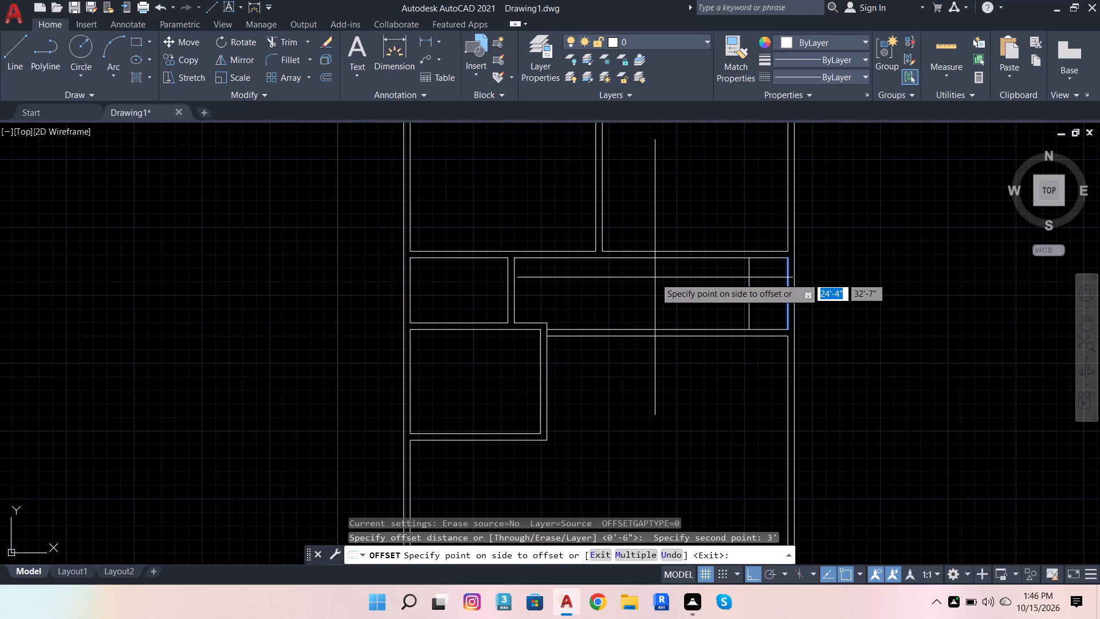
click(655, 277)
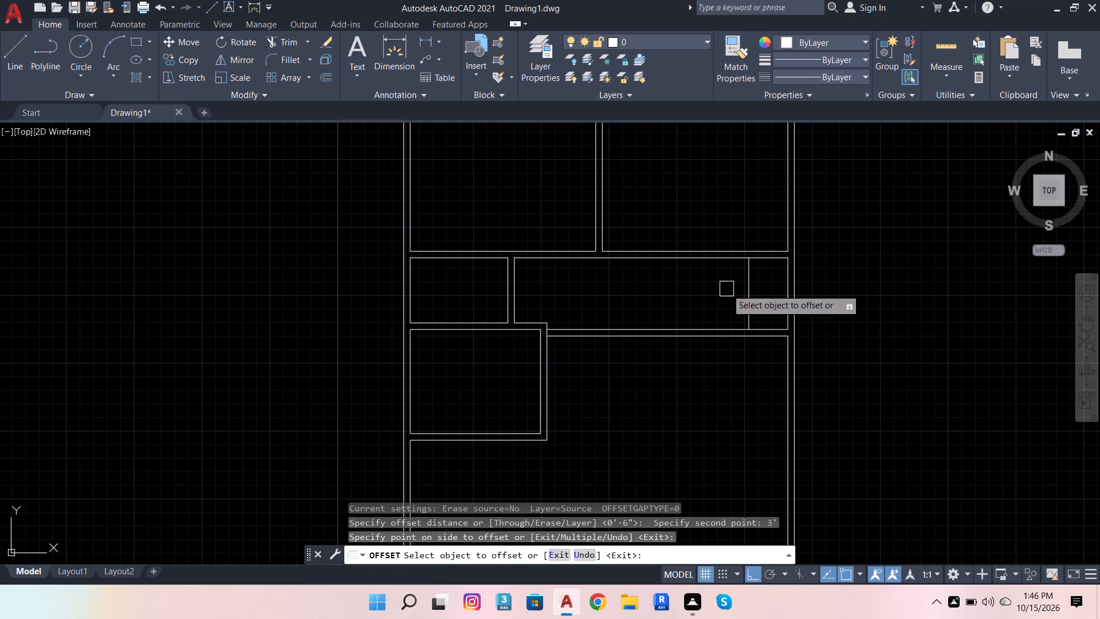
click(705, 263)
click(704, 312)
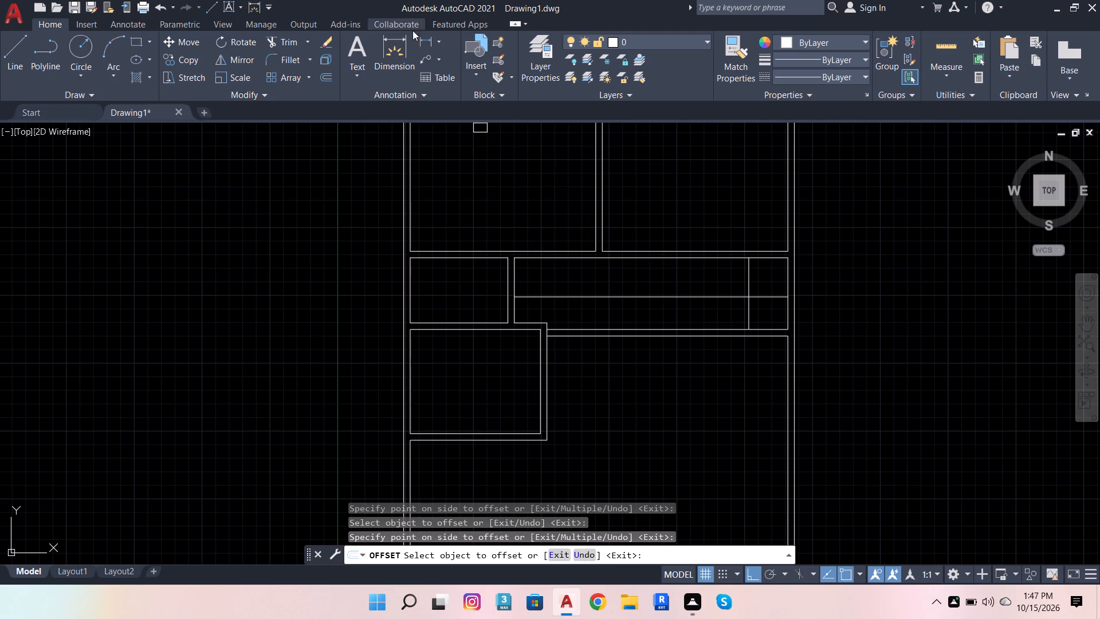
Dimension the vertical distance from the new middle line to the staircase area's bottom line, placing it outside the right wall.
click(383, 50)
scroll(752, 284, up, 3)
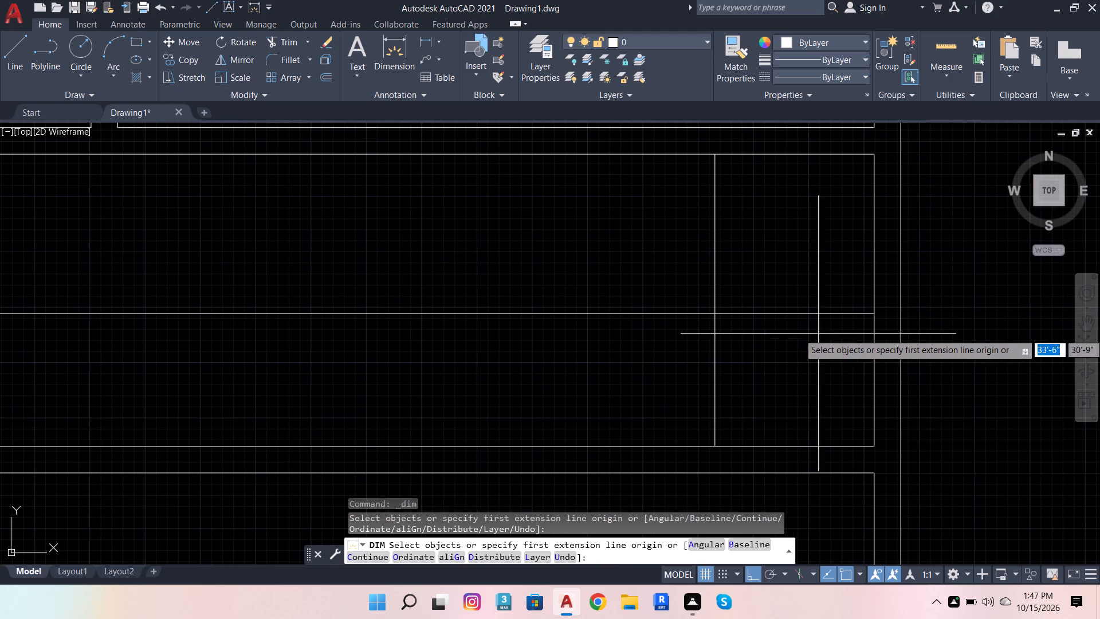
click(877, 319)
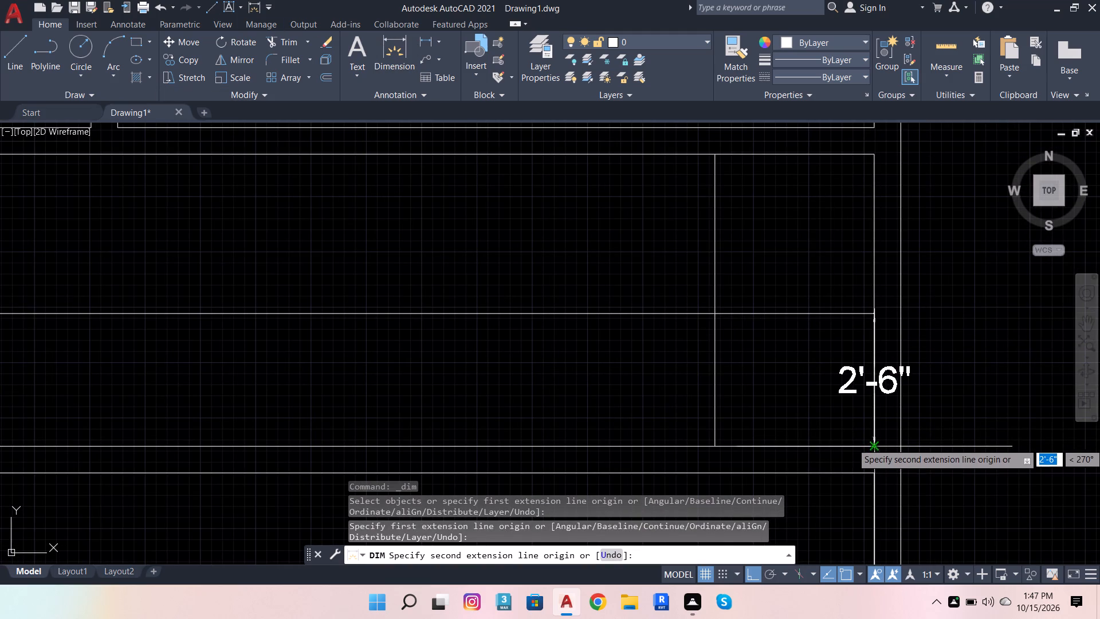
click(875, 444)
click(960, 420)
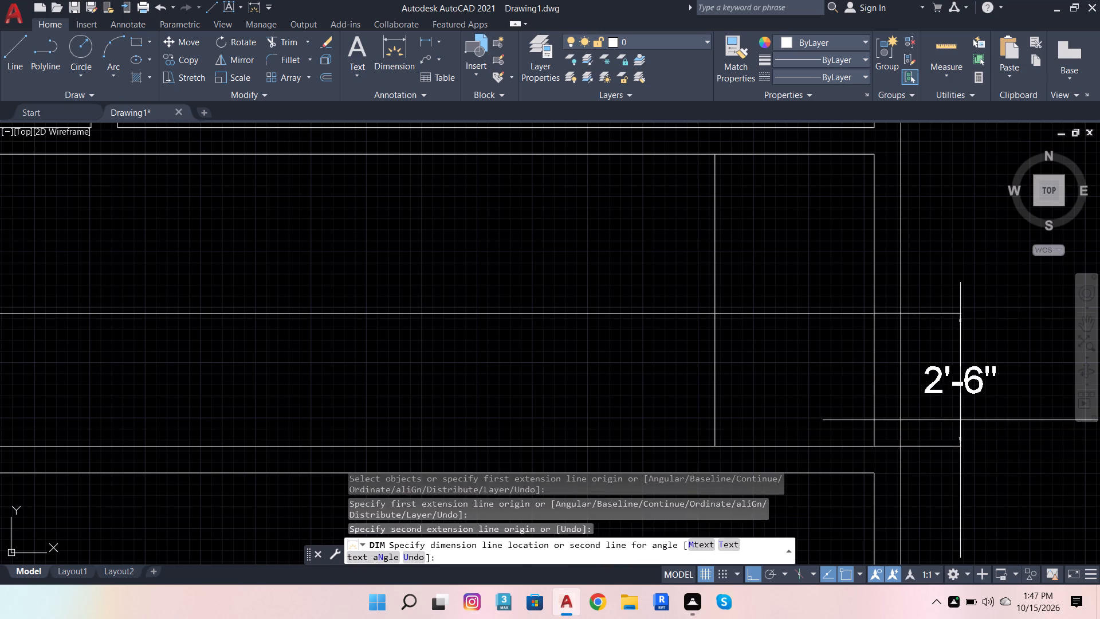
key(Escape)
key(Escape)
key(Escape)
key(Escape)
key(Escape)
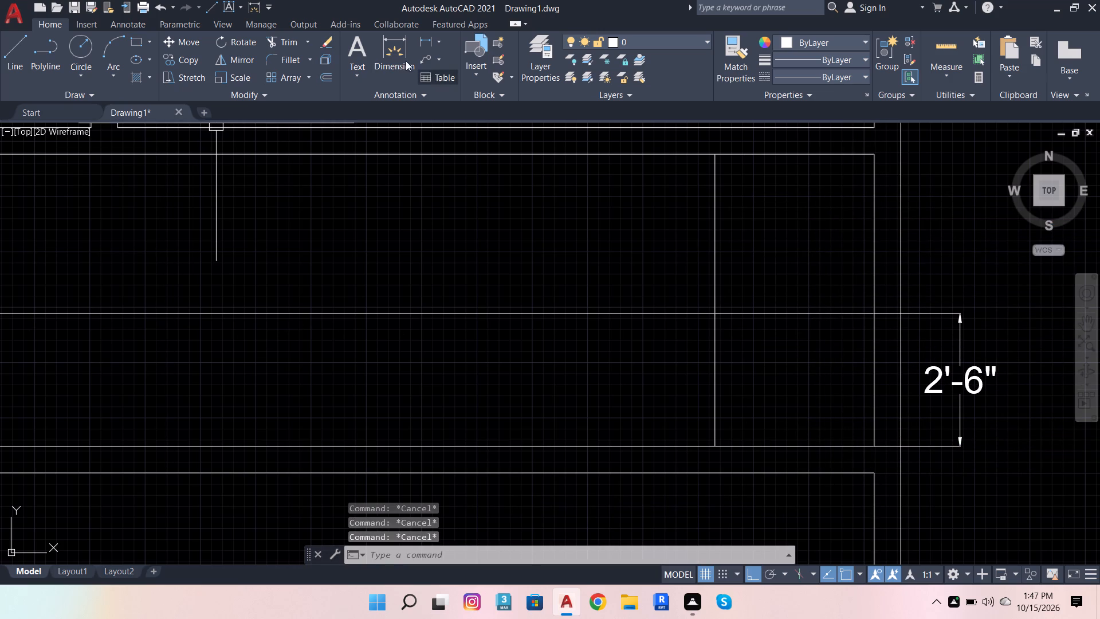
Add a 2'6" vertical dimension downward from the staircase area's top-right corner, placed outside the right wall.
click(393, 53)
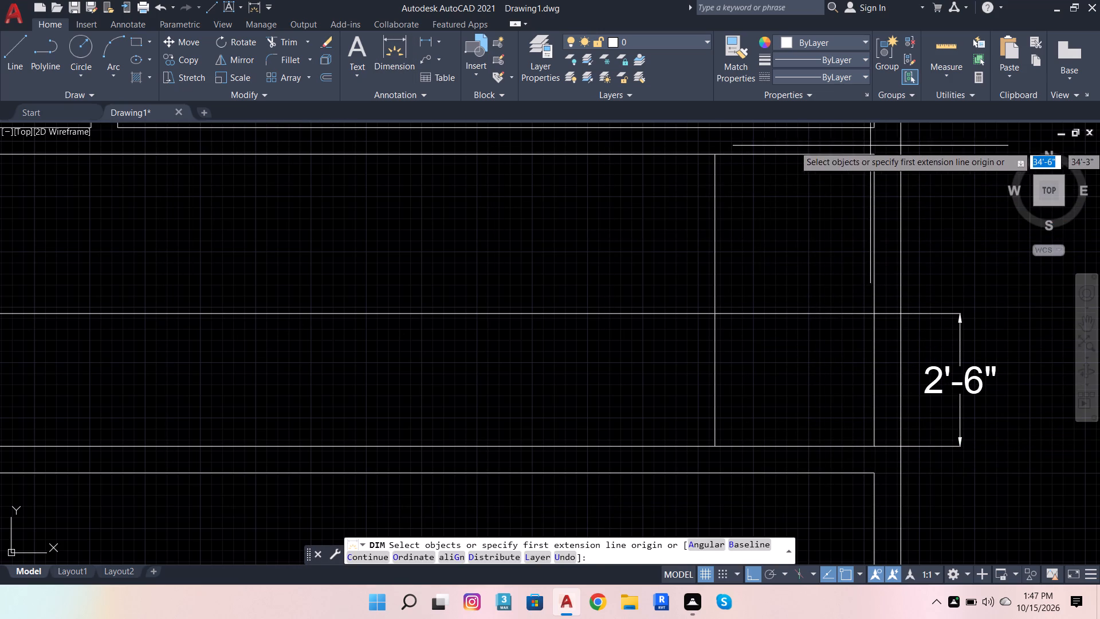
click(873, 154)
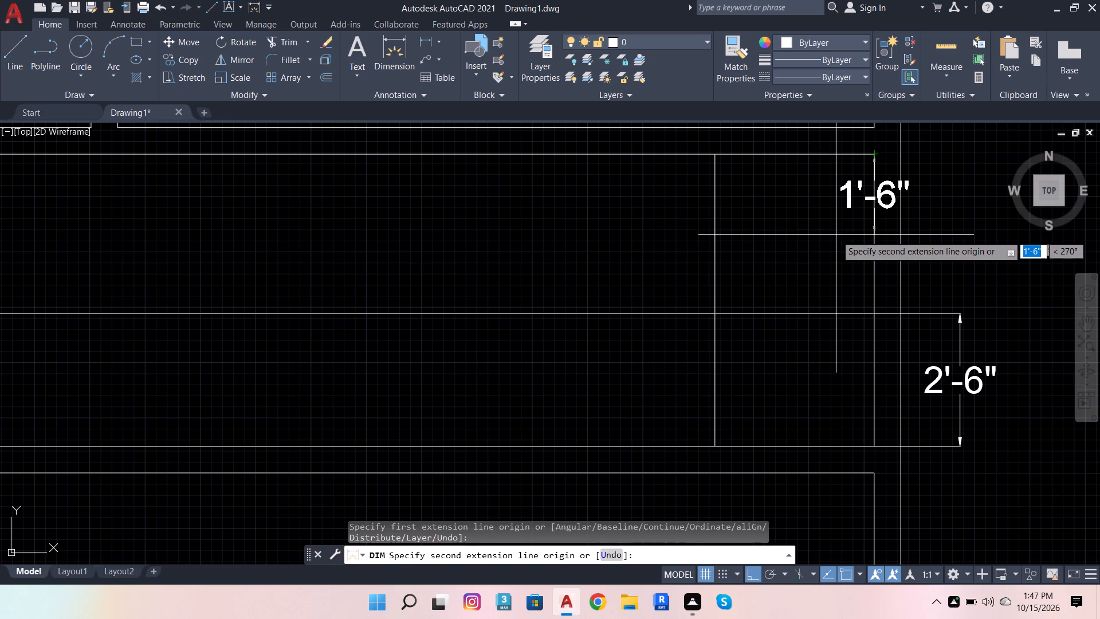
key(2)
text('6)
key(Return)
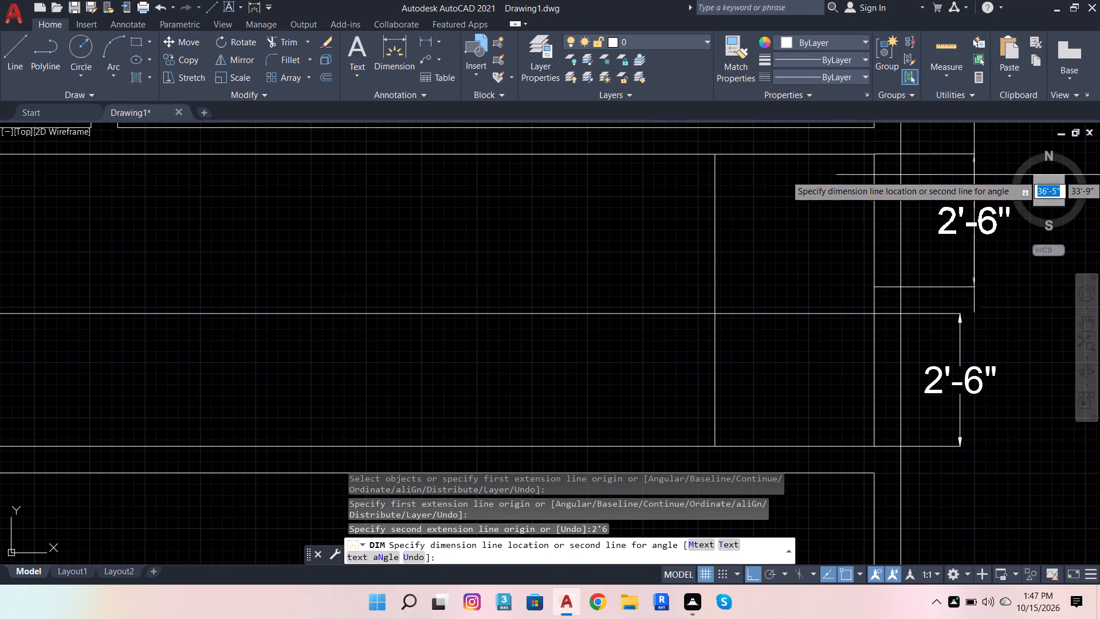
click(954, 213)
key(Escape)
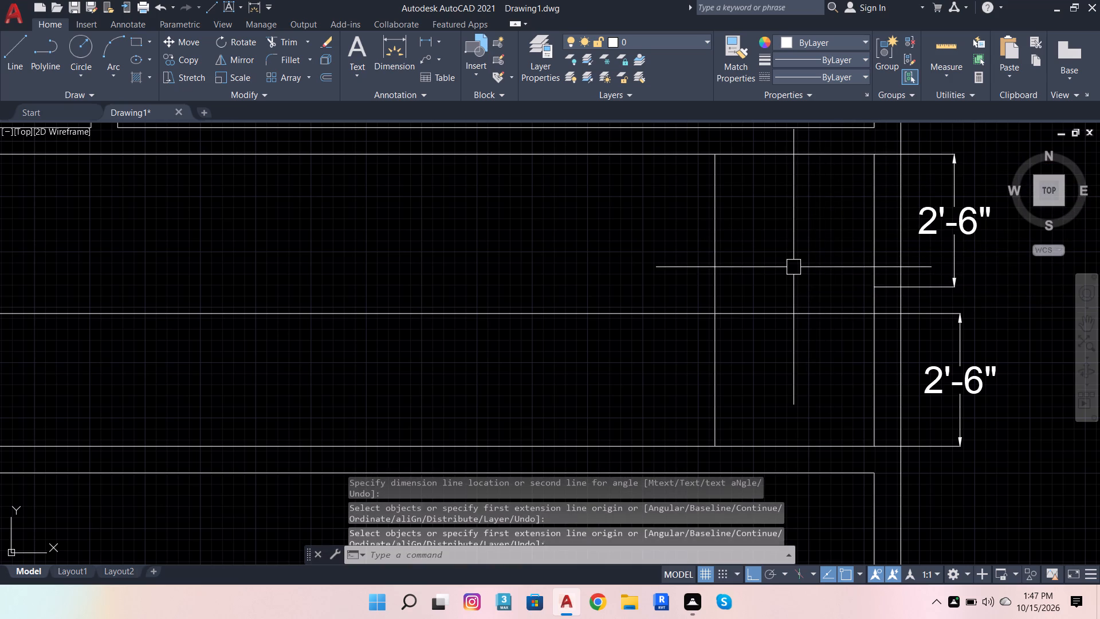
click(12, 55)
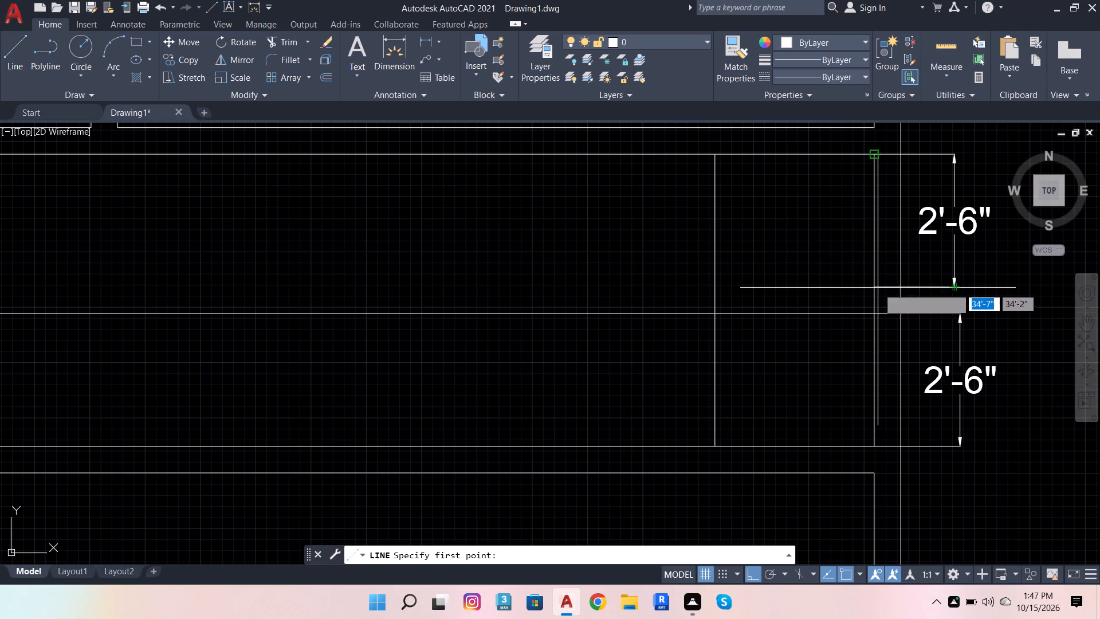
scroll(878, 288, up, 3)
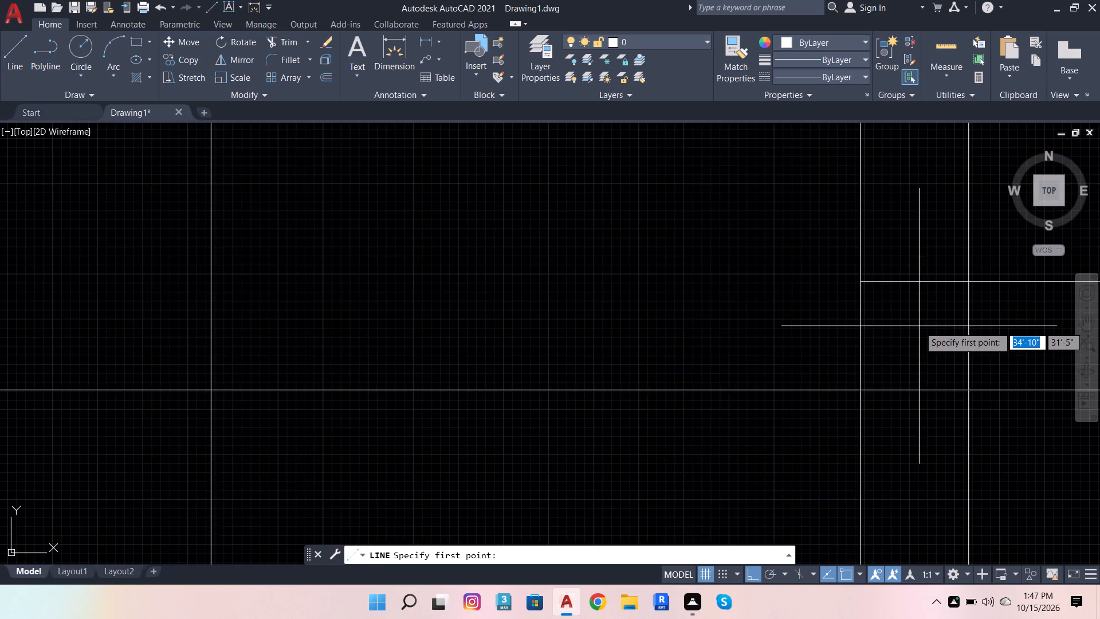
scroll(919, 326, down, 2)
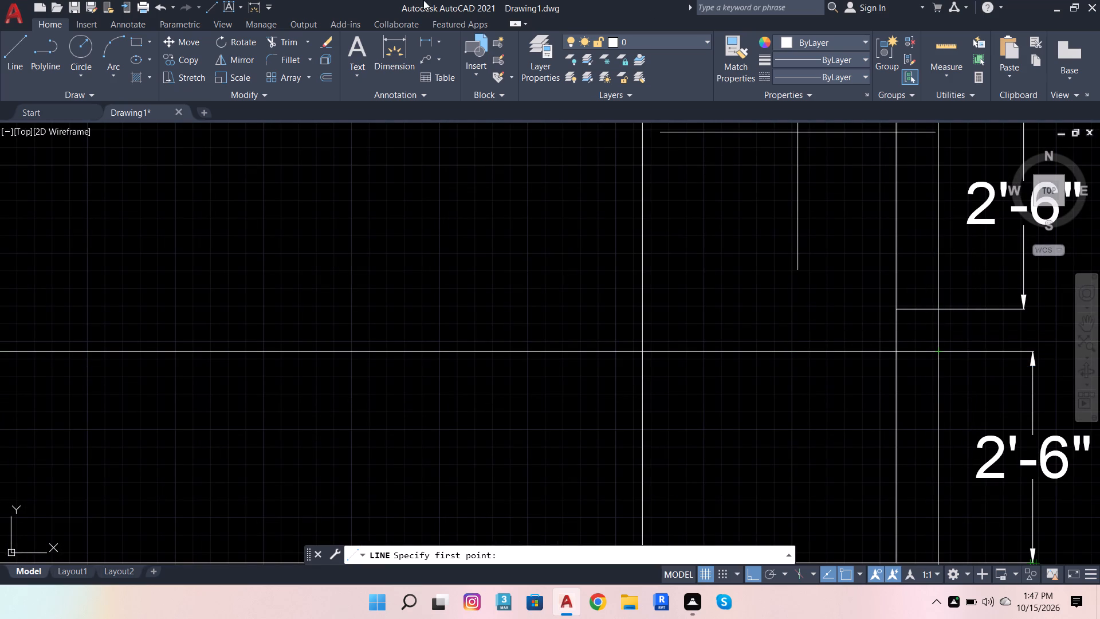
Dimension the vertical gap between the staircase's middle line and the lower end of the upper 2'-6" dimension.
click(406, 52)
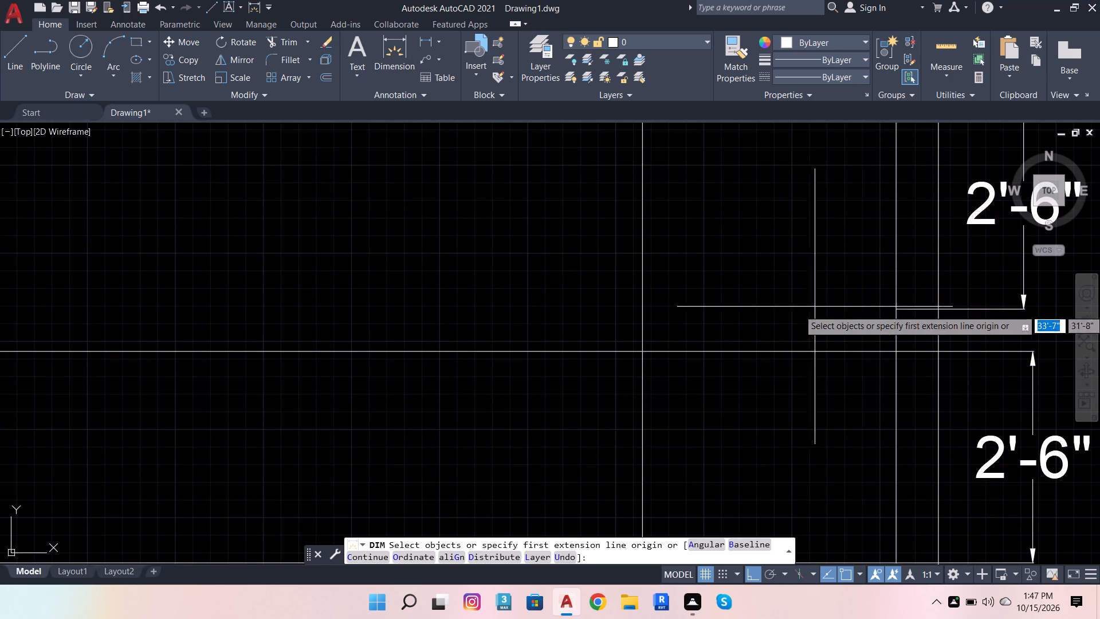
click(382, 42)
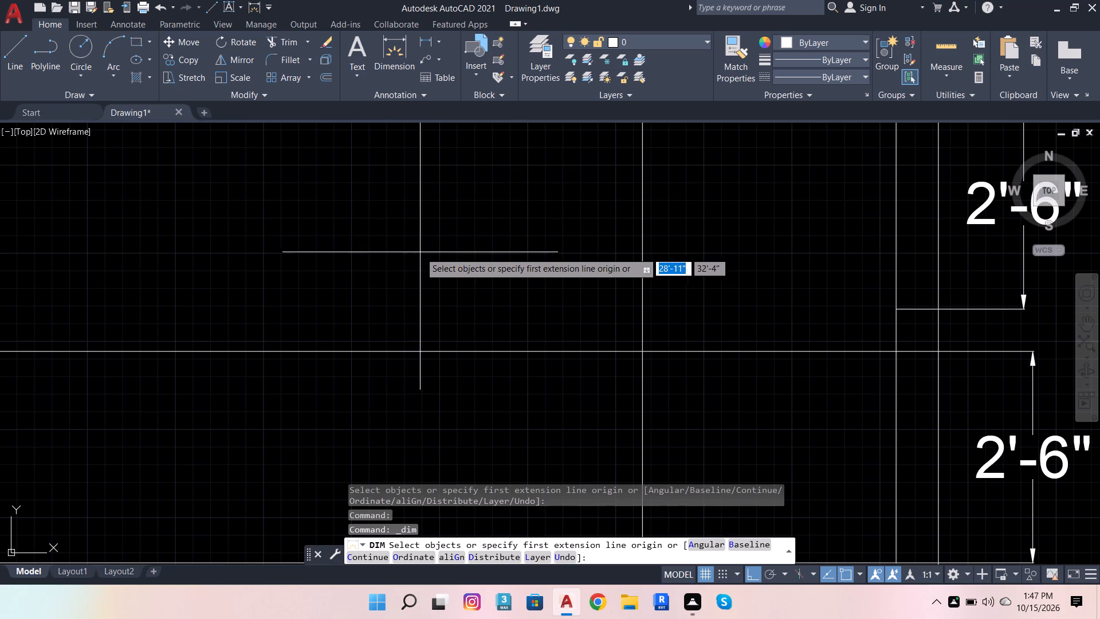
scroll(964, 340, up, 1)
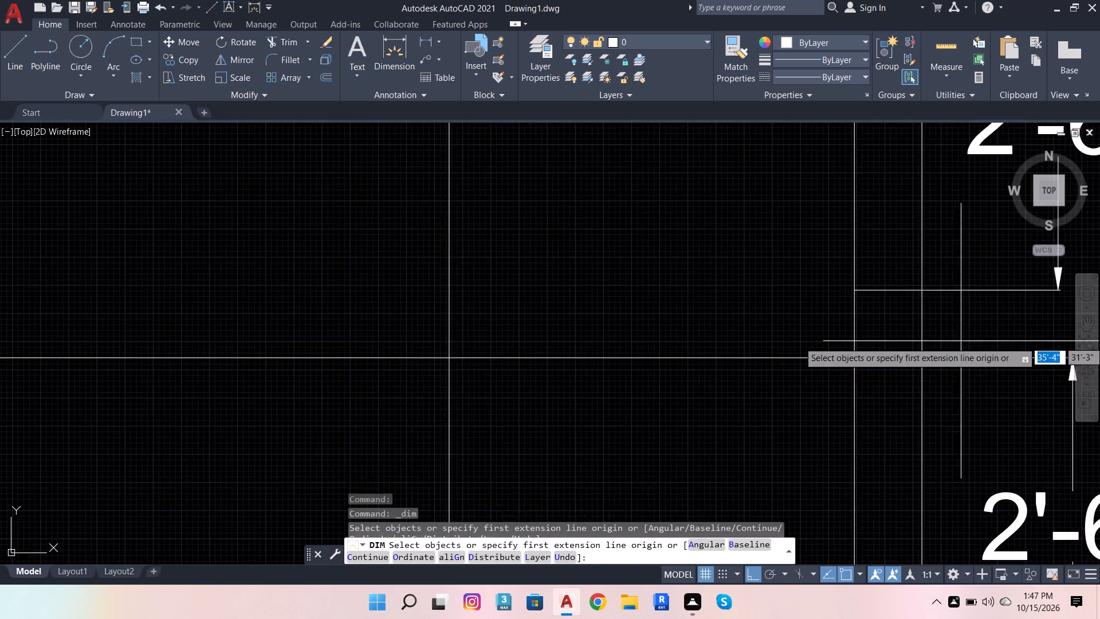
scroll(958, 343, up, 1)
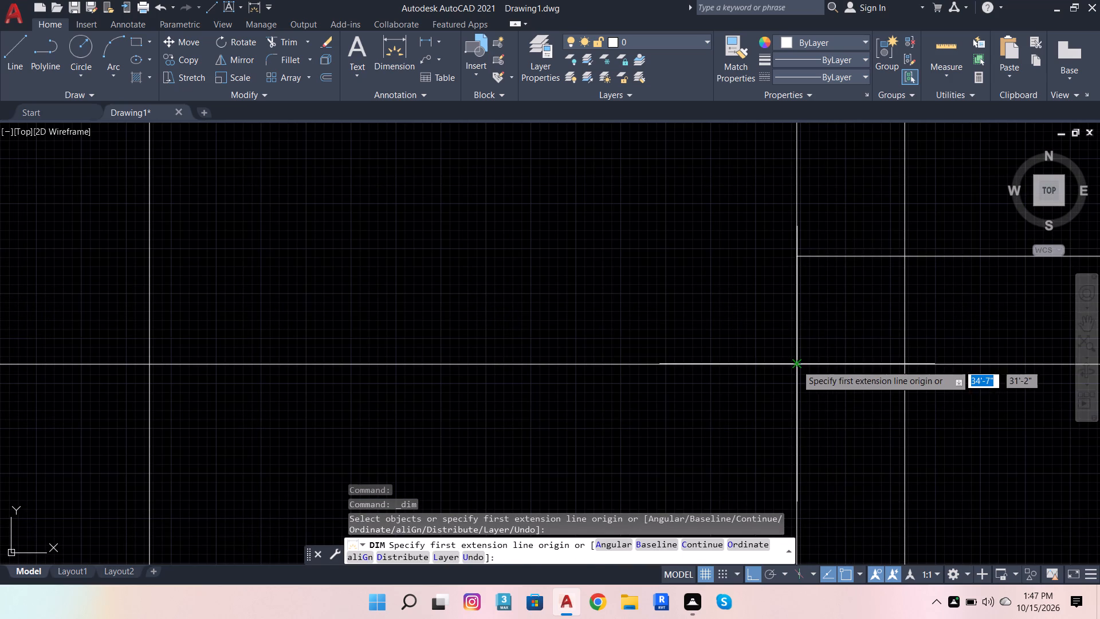
click(796, 365)
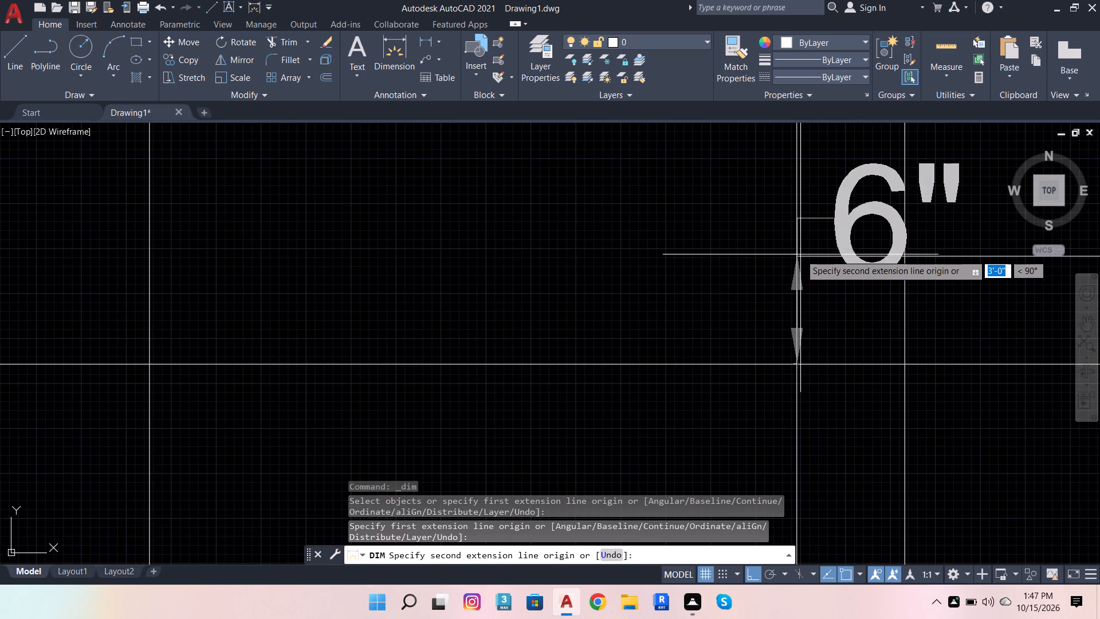
scroll(765, 282, down, 3)
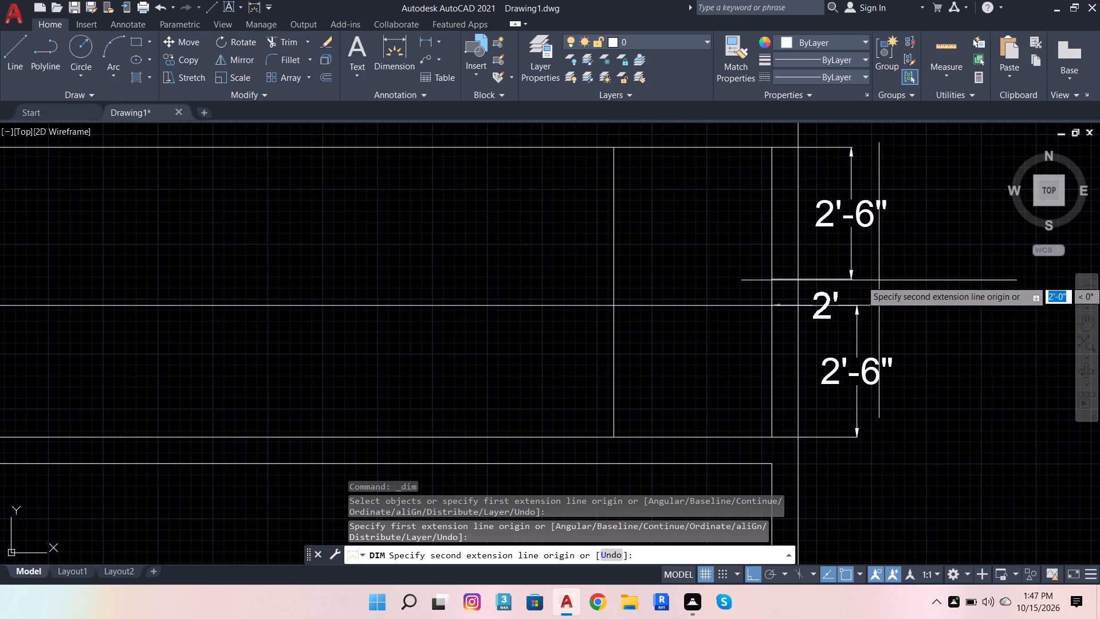
scroll(848, 280, up, 2)
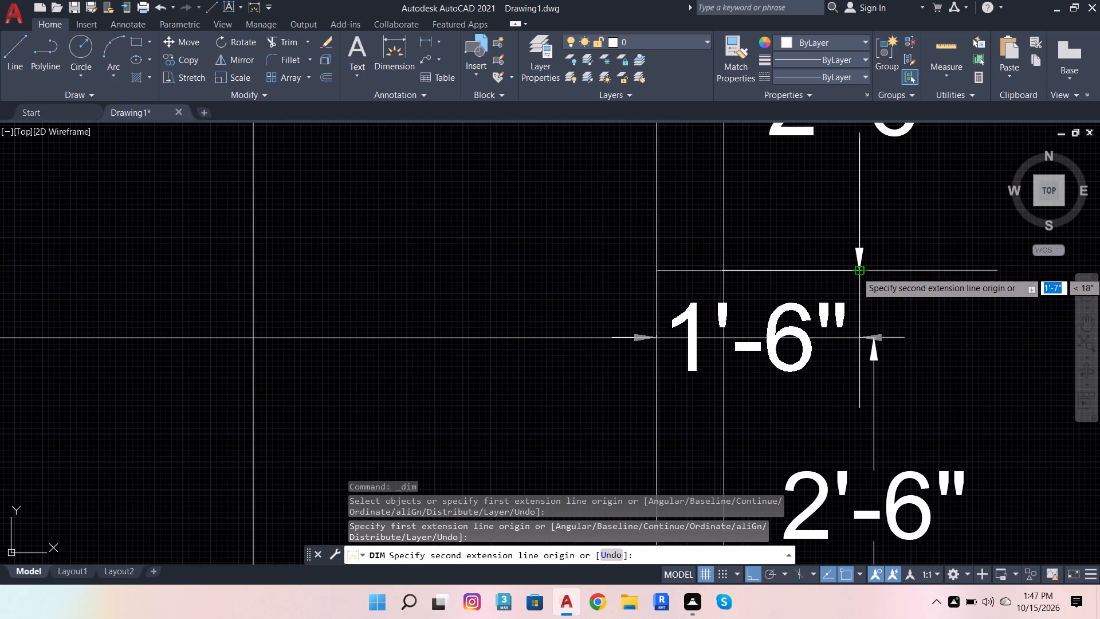
click(862, 272)
click(906, 268)
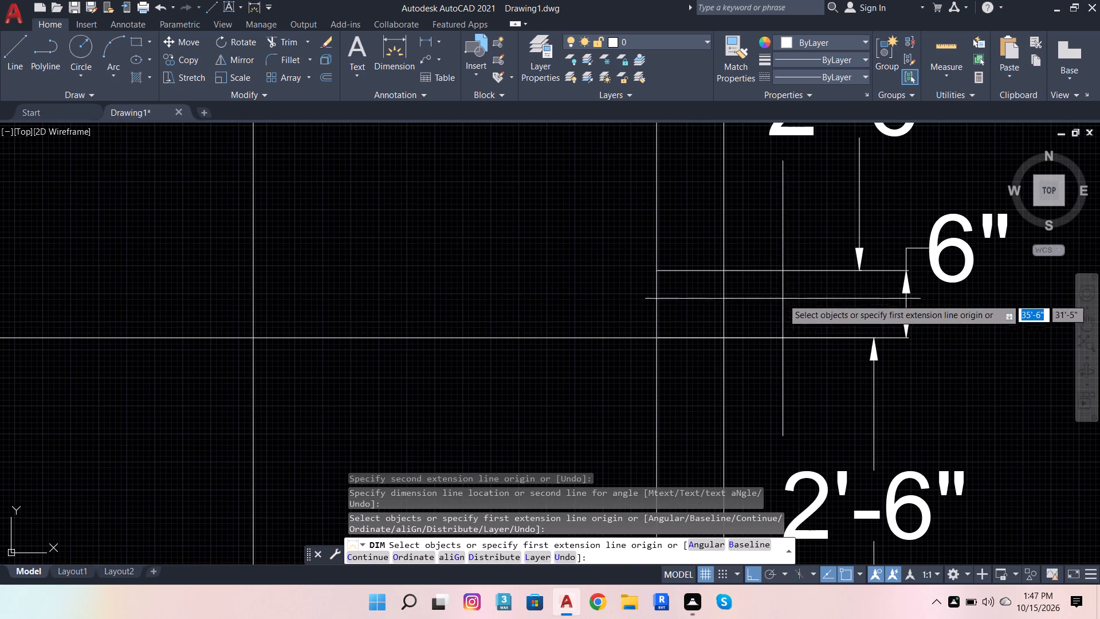
key(Escape)
Offset the staircase's middle line 6" upward to form the gap between the two flights.
scroll(818, 272, down, 2)
click(717, 295)
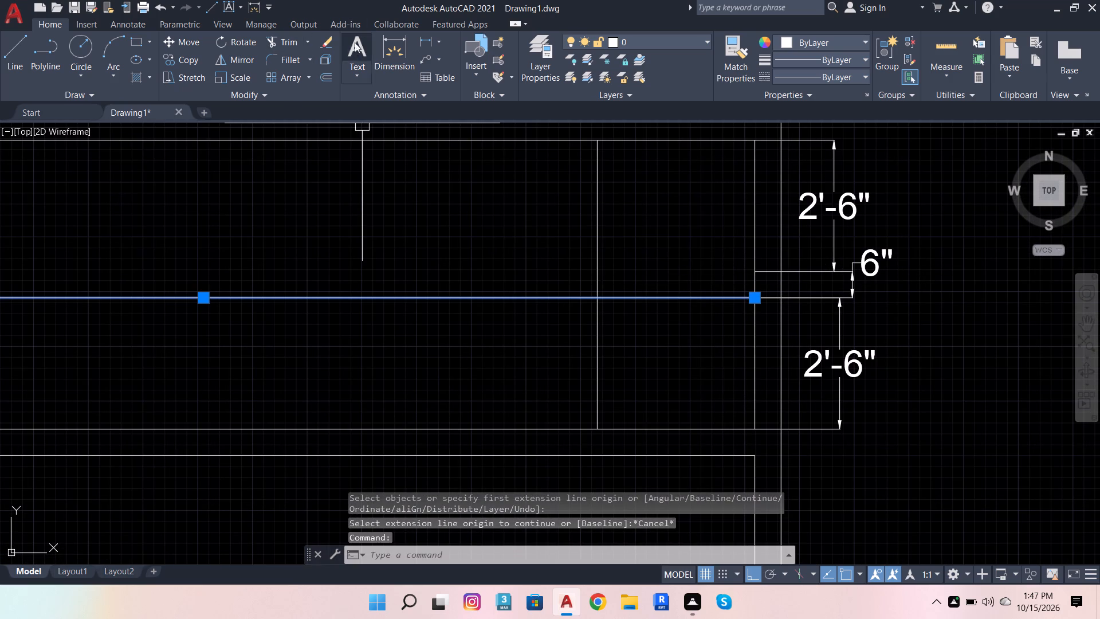
click(327, 72)
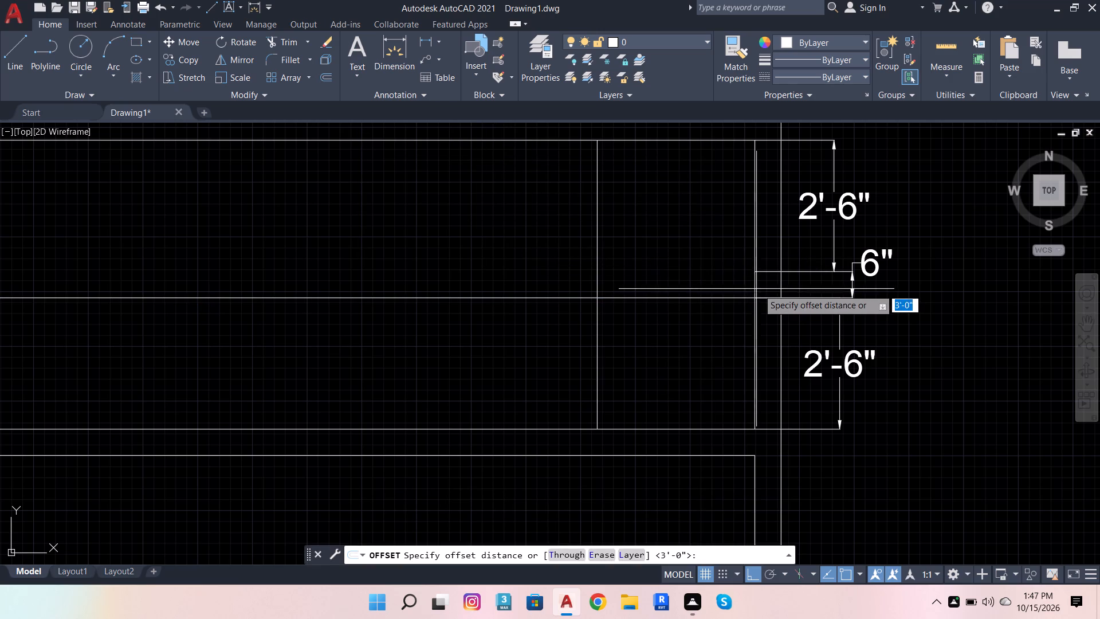
click(759, 295)
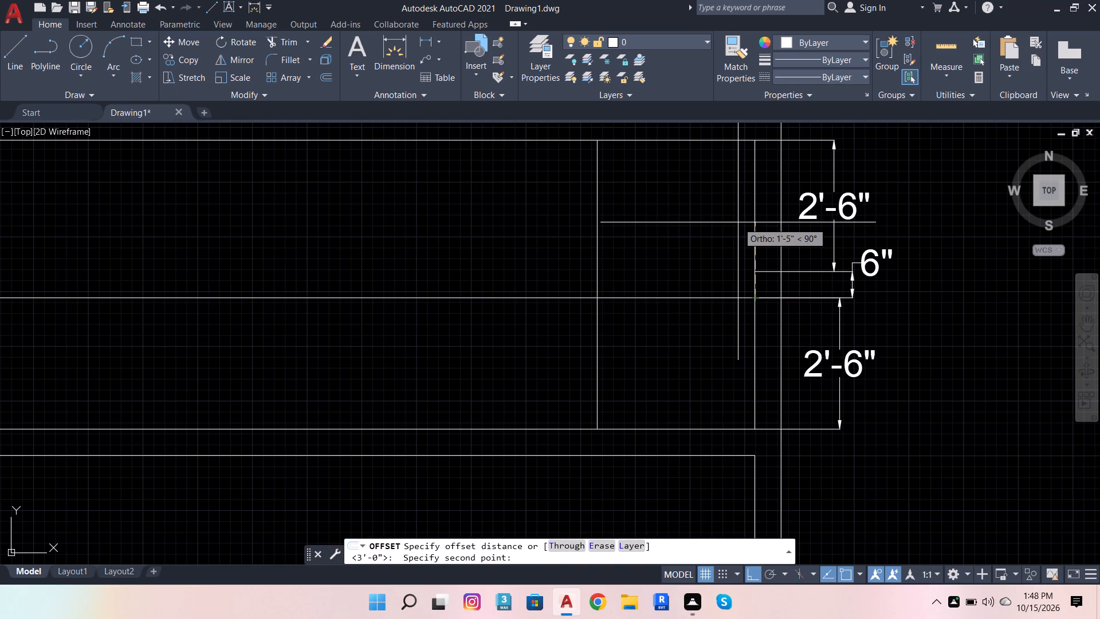
key(4)
key(BackSpace)
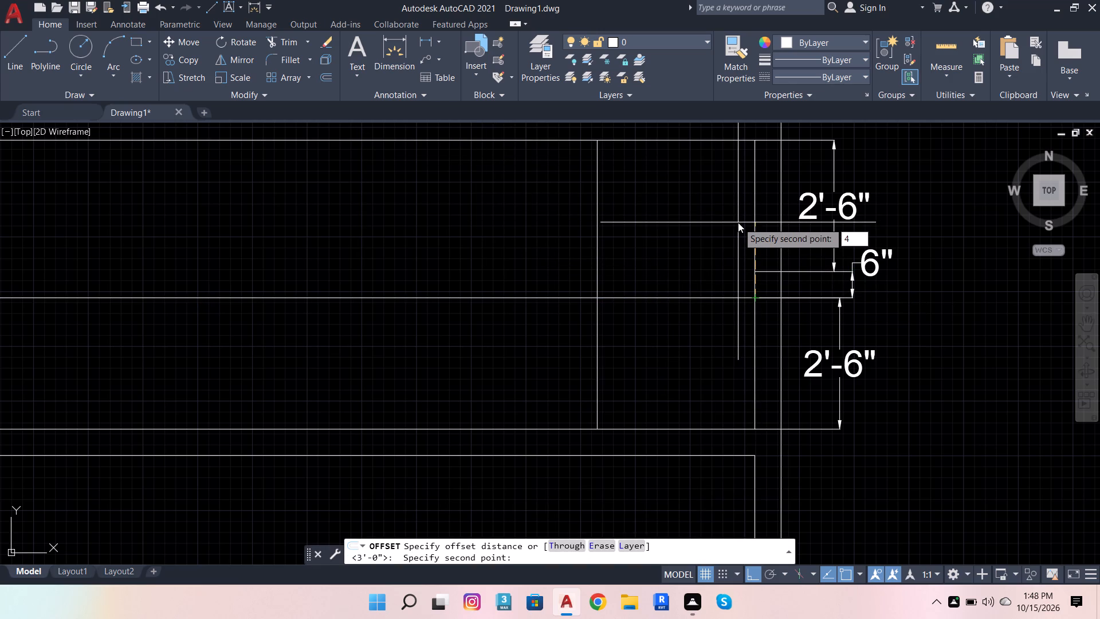
key(6)
key(Return)
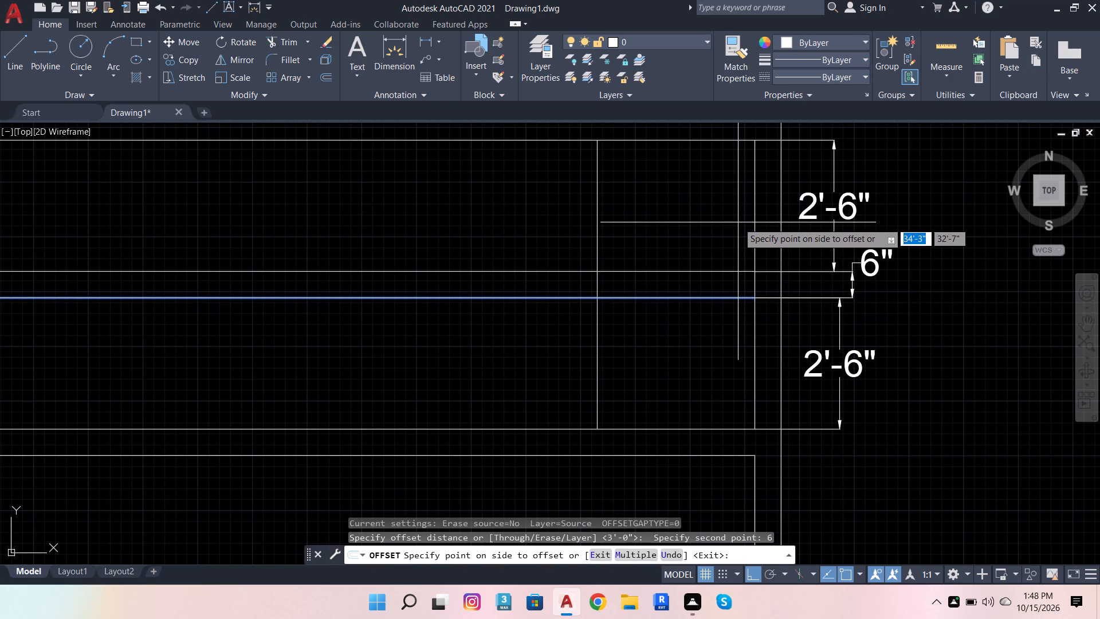
click(738, 222)
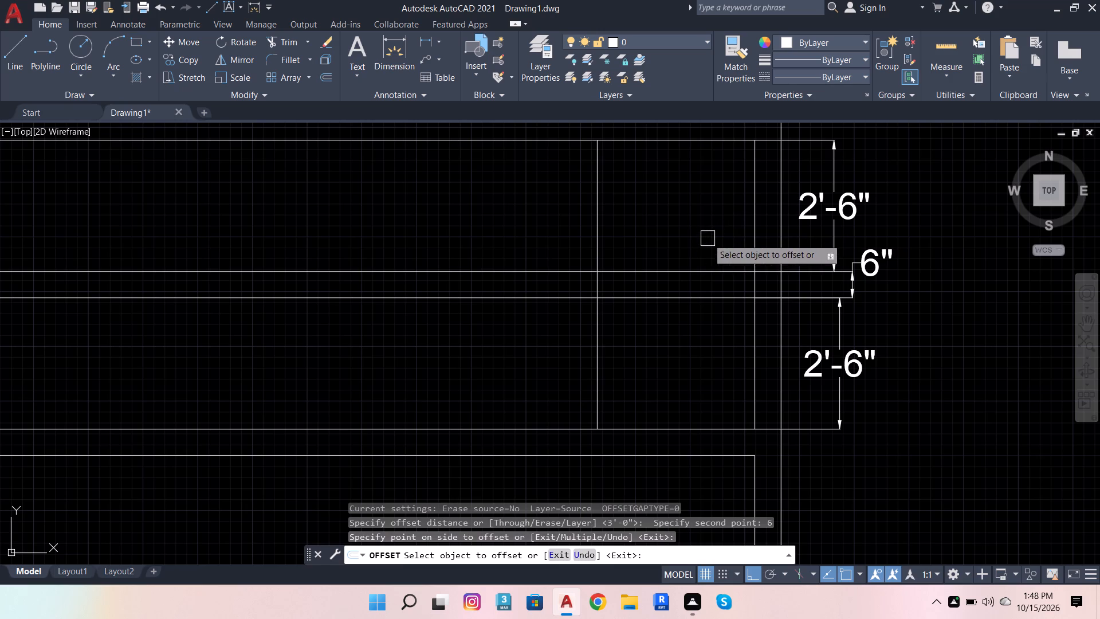
scroll(716, 229, down, 1)
key(Escape)
key(Escape)
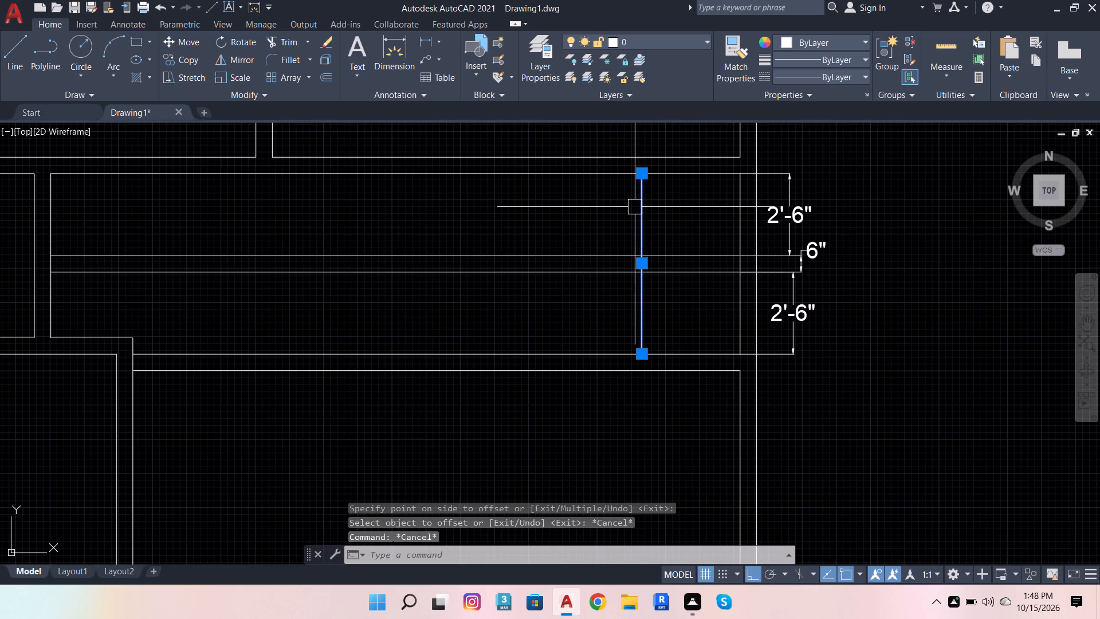
Offset the landing's vertical edge line repeatedly to the left at 8" spacing to make six tread lines across both flights.
click(635, 207)
click(323, 73)
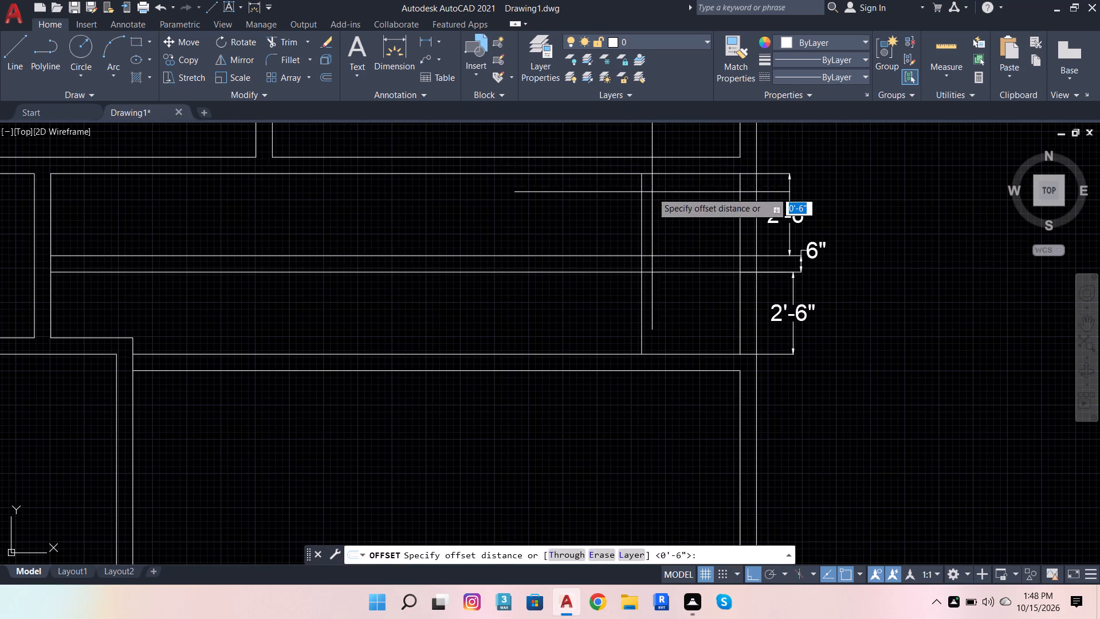
click(642, 180)
scroll(477, 218, down, 2)
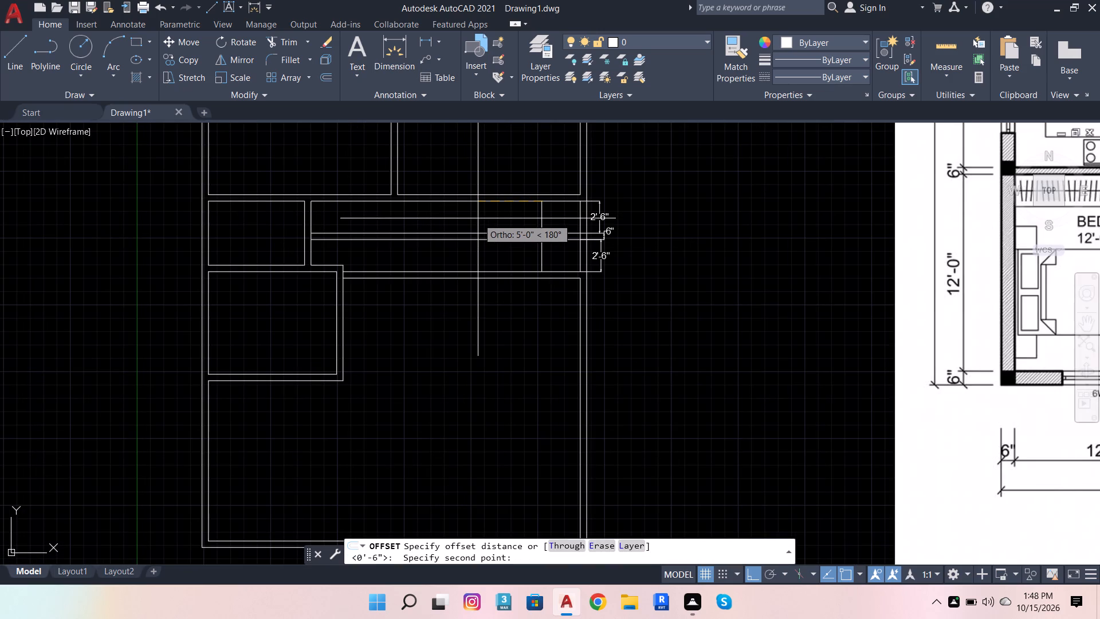
scroll(482, 226, down, 2)
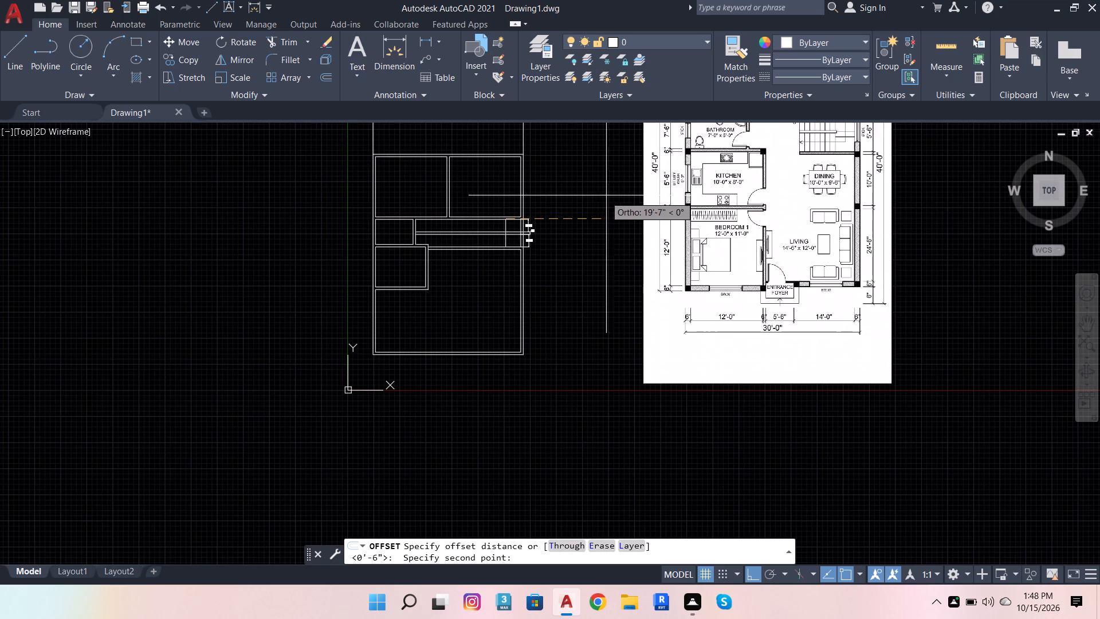
scroll(608, 195, up, 1)
scroll(453, 204, up, 3)
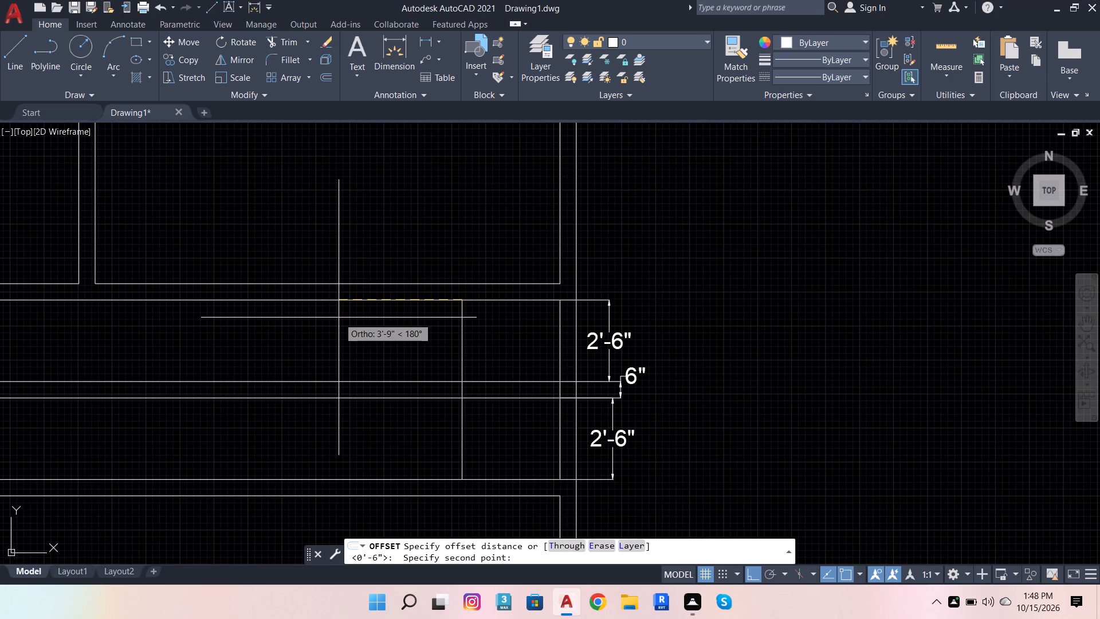
key(8)
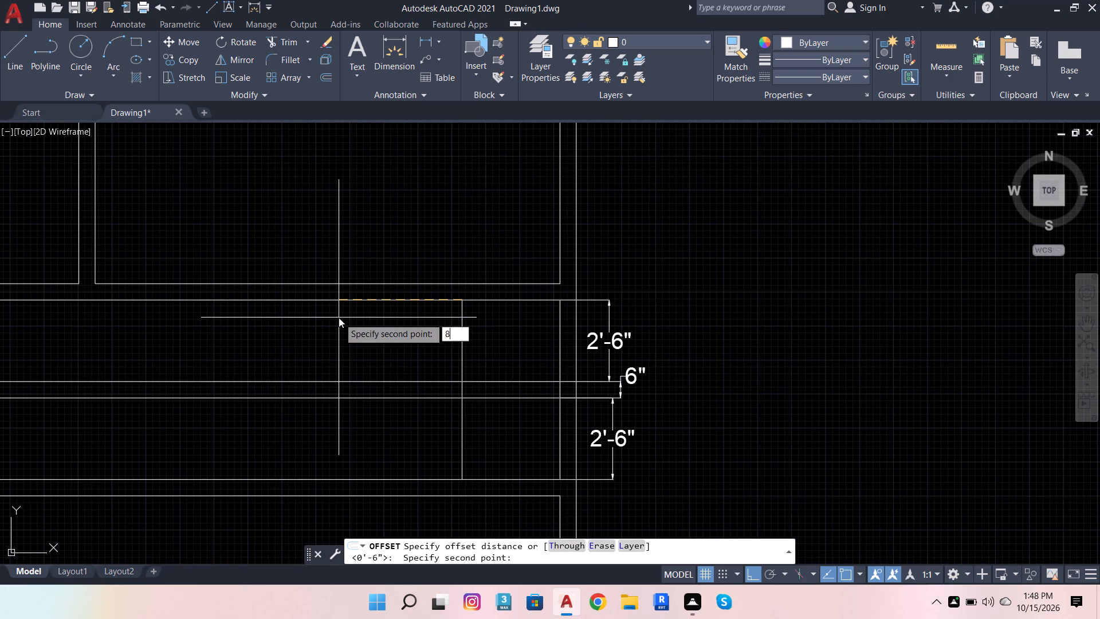
key(Return)
scroll(339, 318, up, 2)
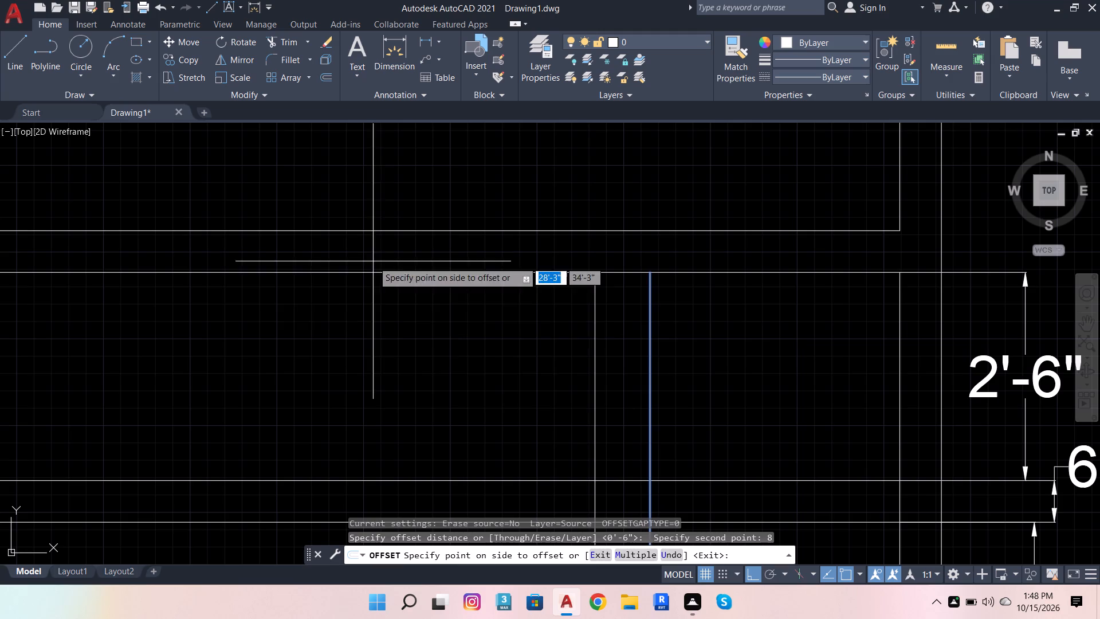
click(375, 383)
click(598, 344)
click(430, 339)
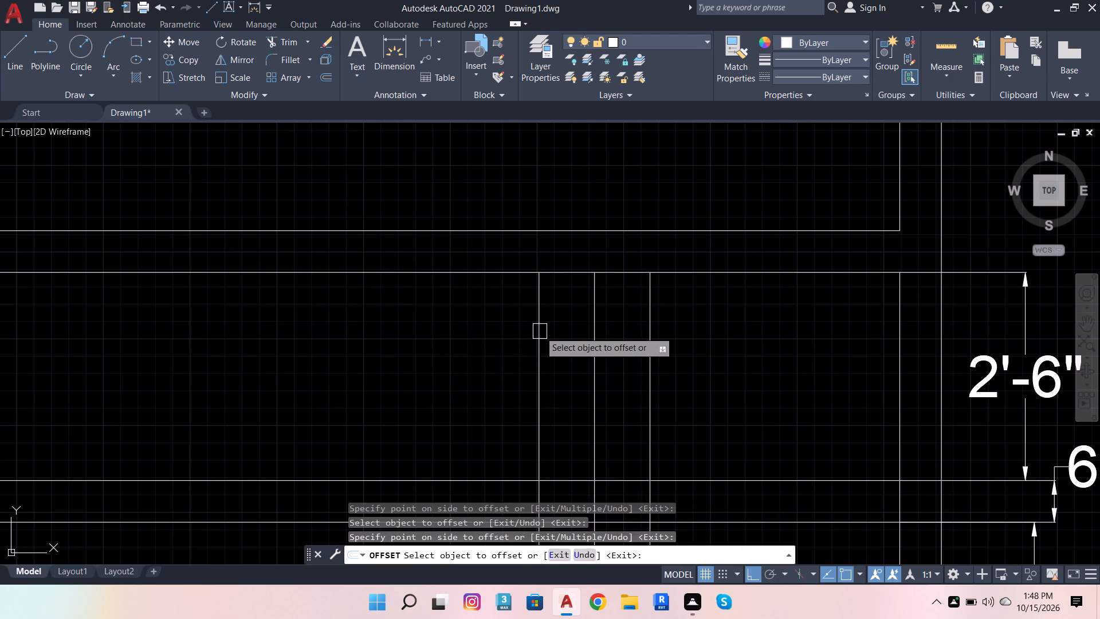
click(551, 334)
click(538, 322)
click(390, 336)
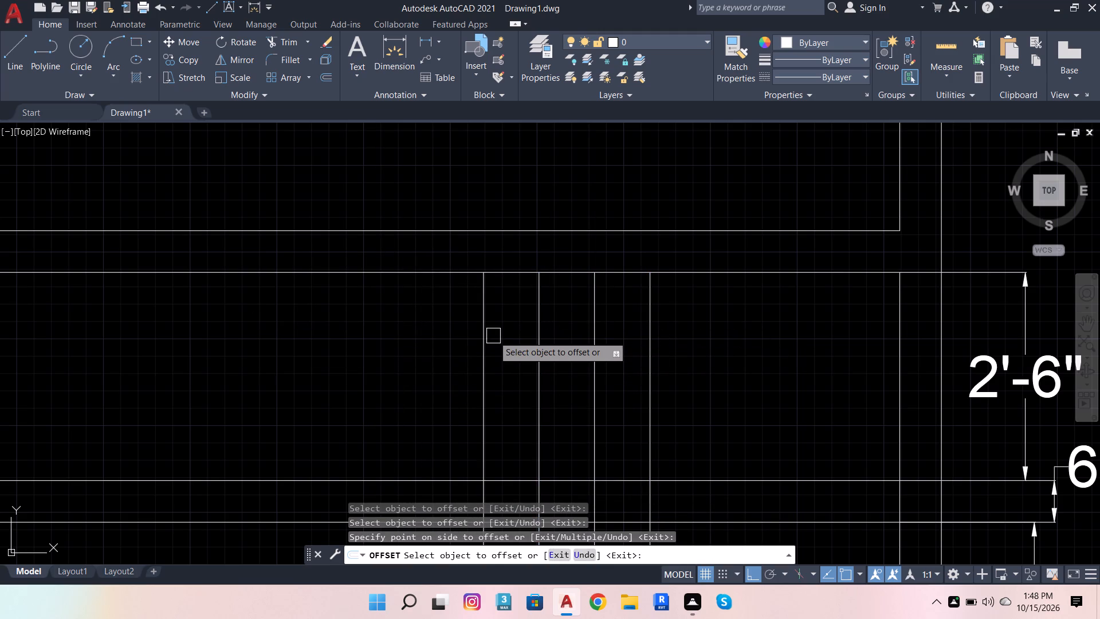
click(484, 335)
click(403, 333)
click(439, 337)
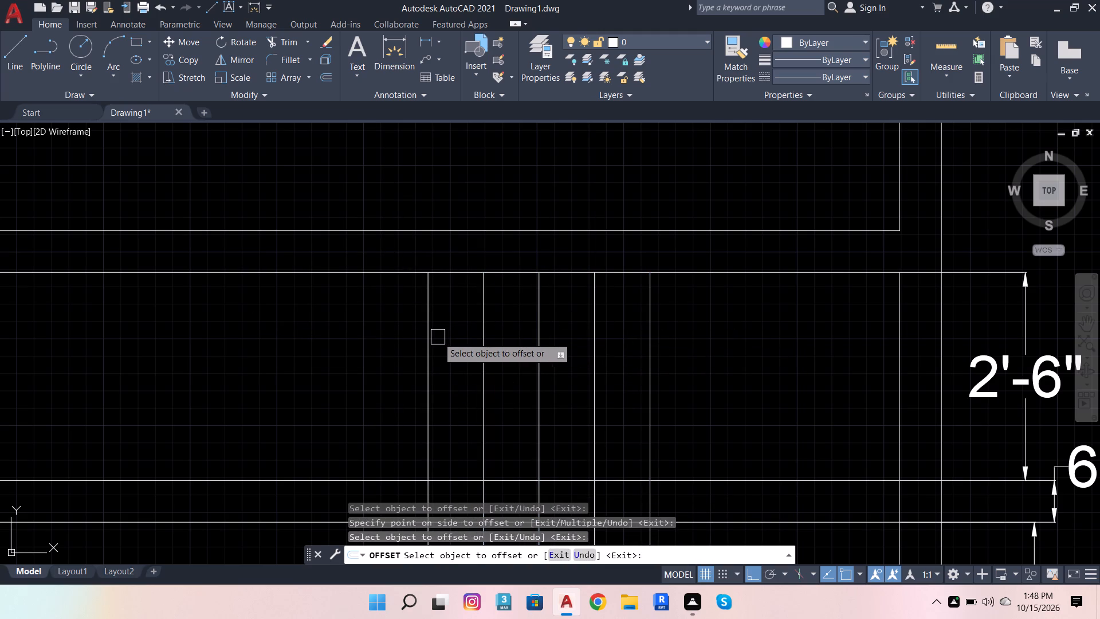
click(434, 337)
click(381, 339)
click(368, 339)
click(265, 328)
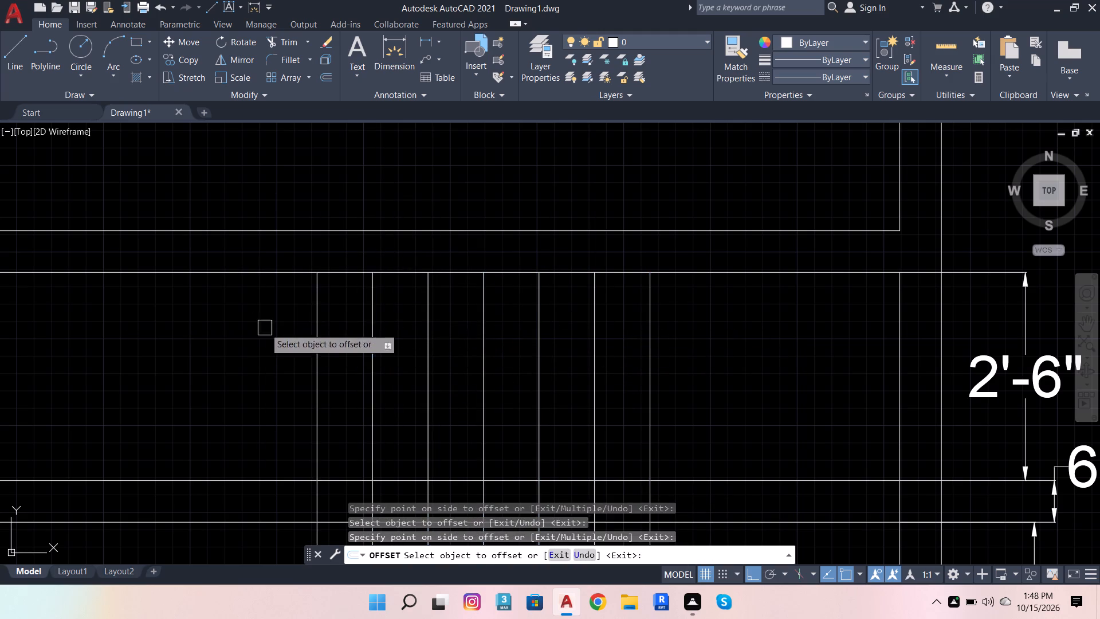
Offset the leftmost tread line another 8" to the left, checking the tread count against the reference plan's staircase.
scroll(491, 312, down, 5)
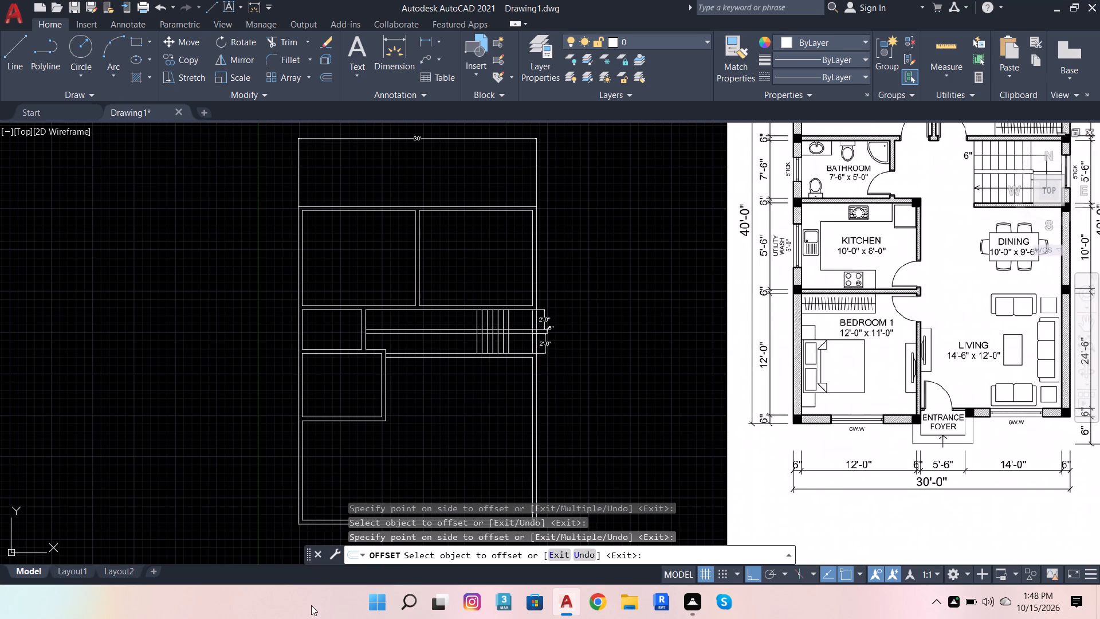
scroll(620, 422, down, 2)
scroll(751, 324, up, 2)
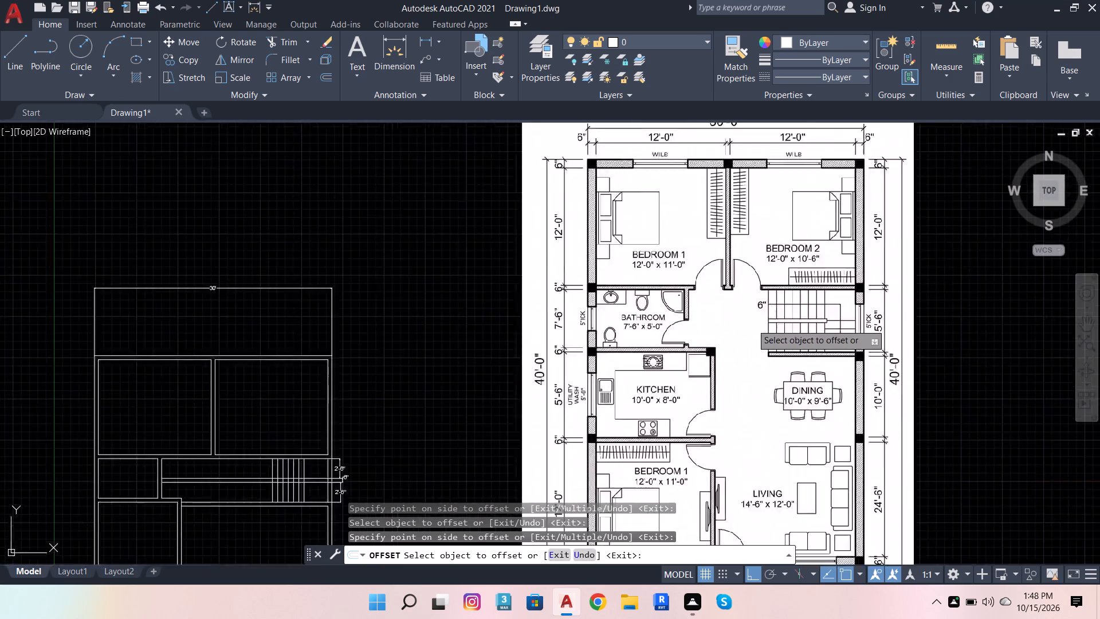
scroll(752, 324, up, 1)
scroll(809, 294, up, 2)
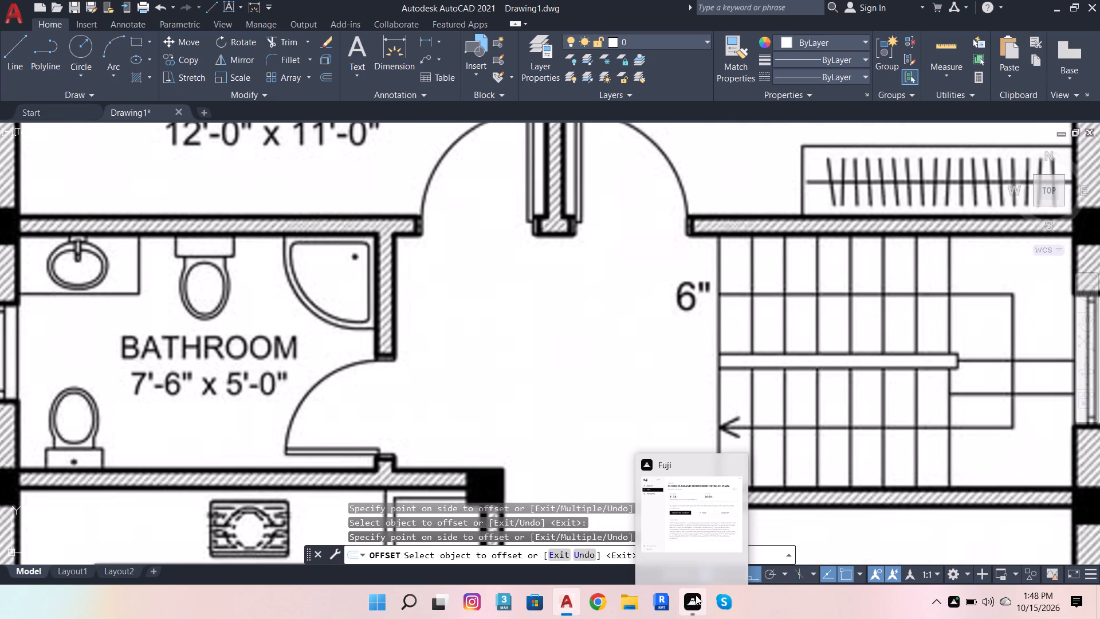
scroll(666, 428, down, 4)
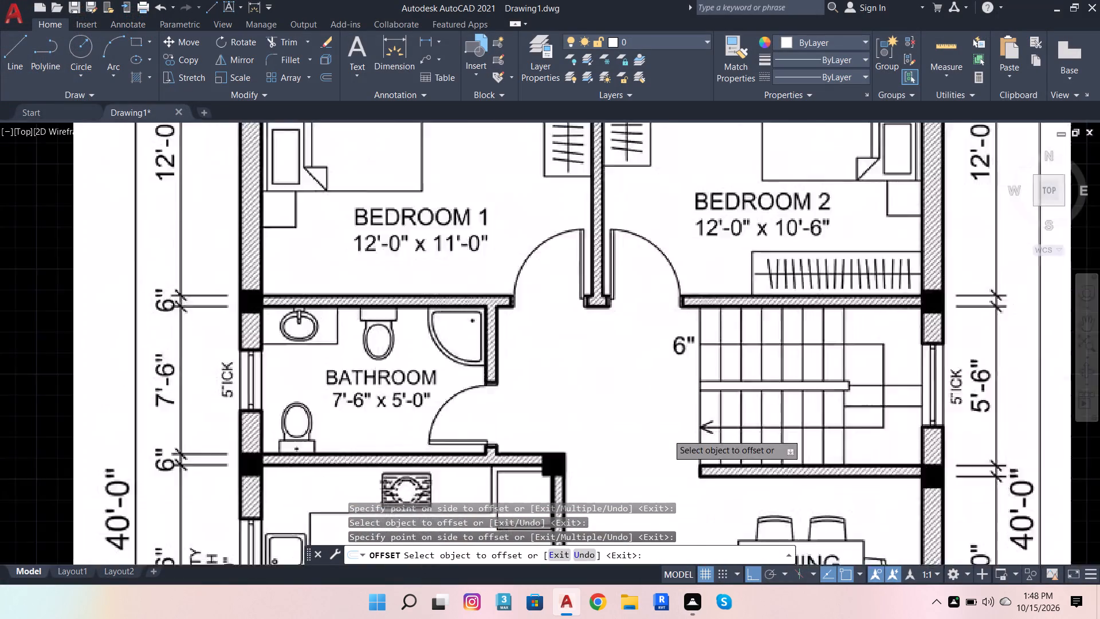
scroll(667, 434, down, 3)
scroll(559, 354, down, 2)
scroll(431, 444, up, 4)
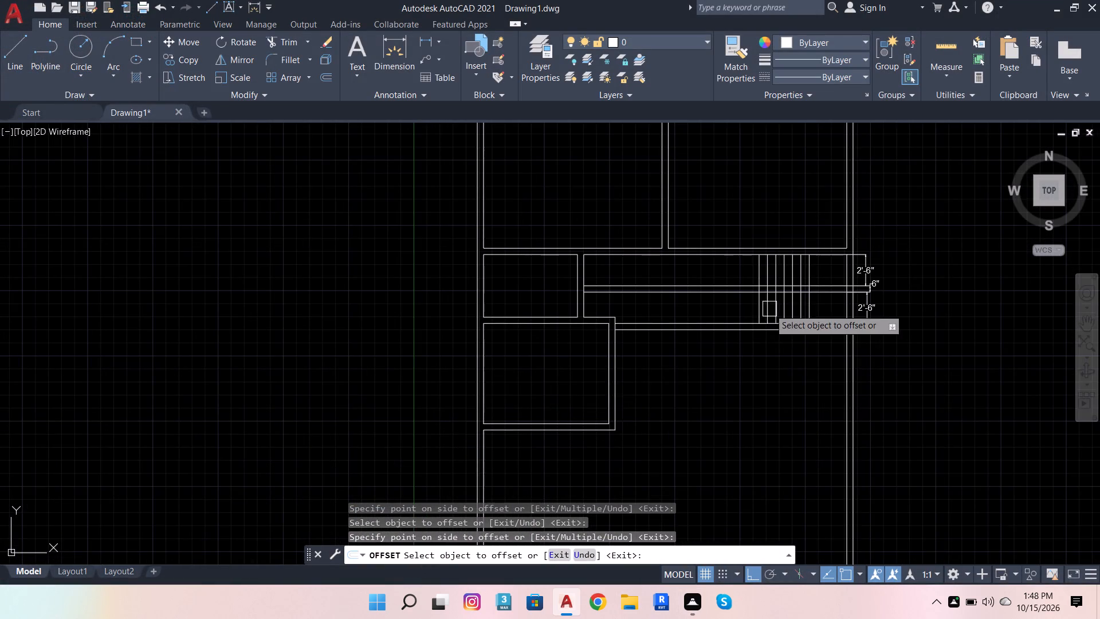
scroll(787, 298, up, 2)
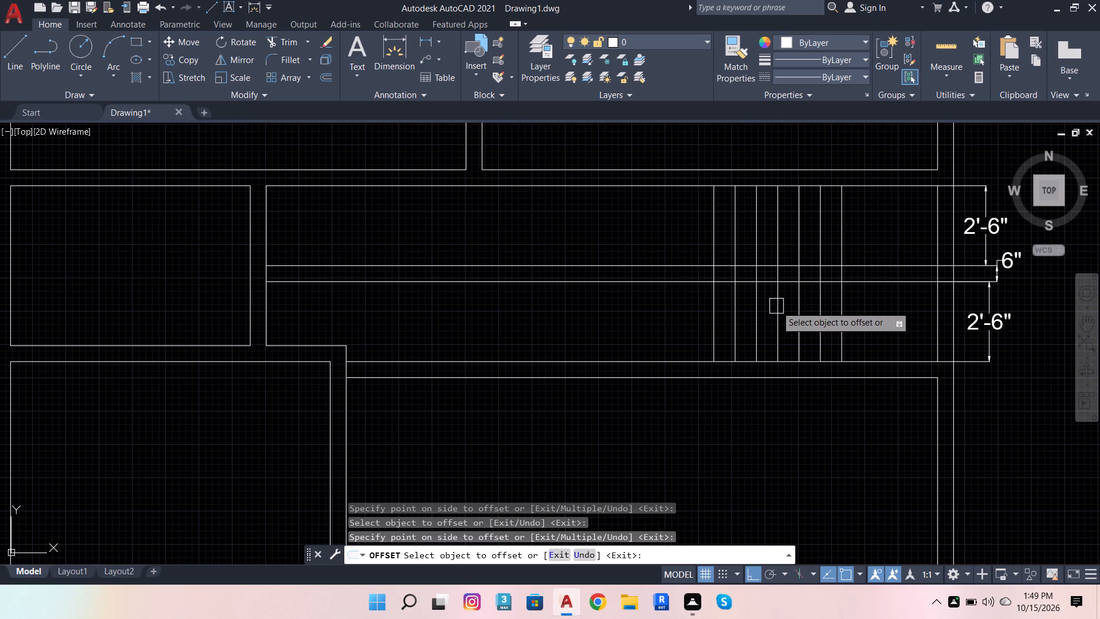
click(717, 307)
click(659, 316)
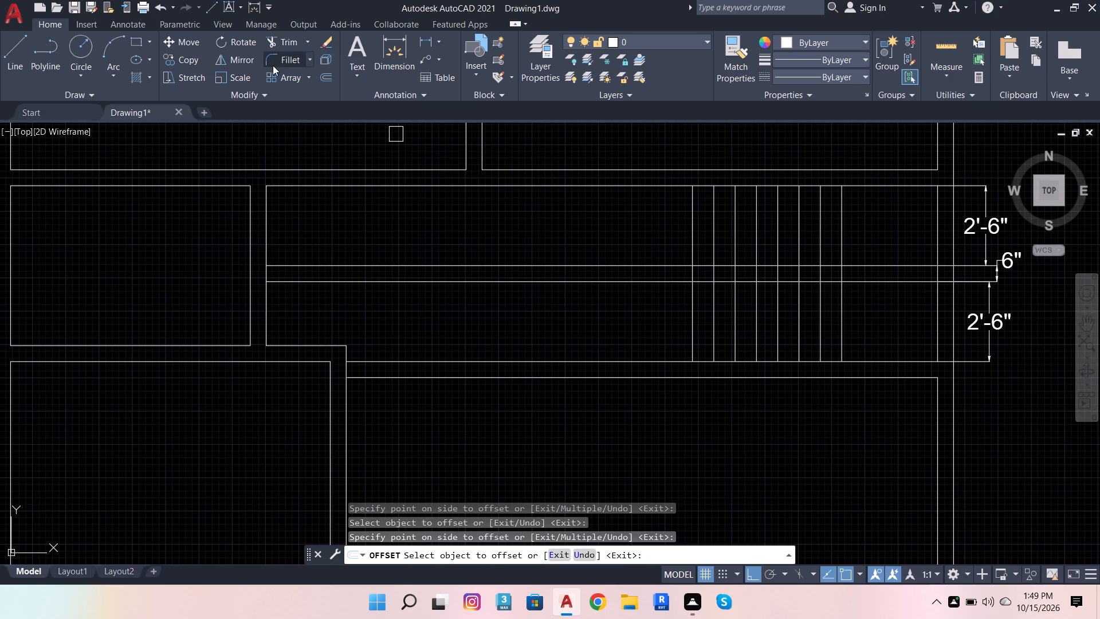
Trim the staircase's two middle lines to the extent of the treads and cut the tread lines out of the 6" gap.
click(289, 40)
drag(583, 238, 587, 244)
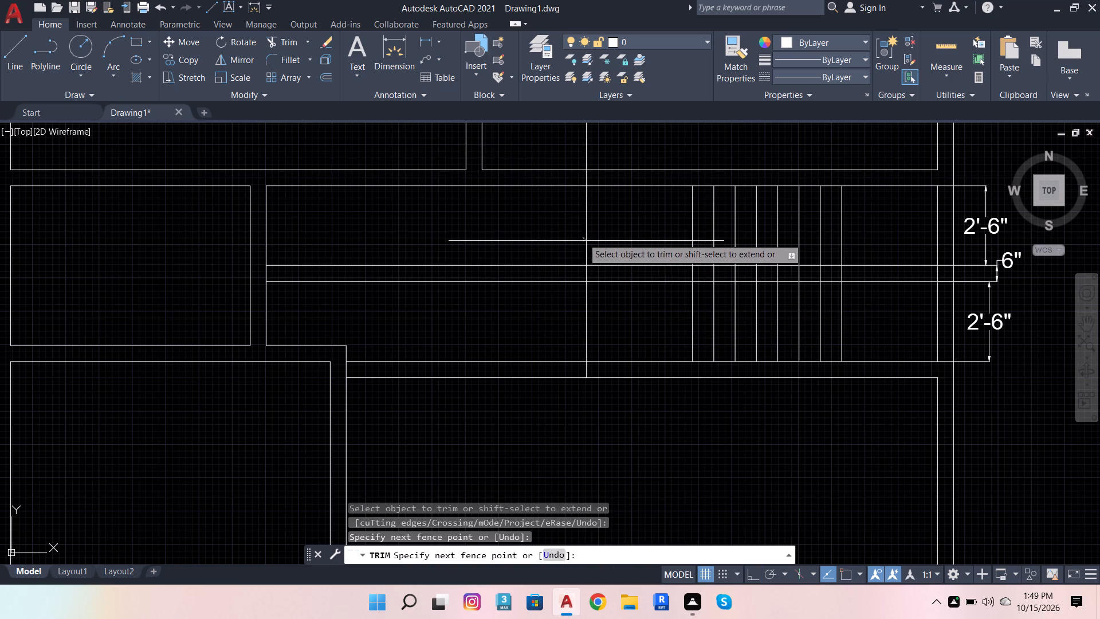
drag(587, 244, 604, 305)
scroll(851, 272, up, 3)
scroll(644, 305, down, 1)
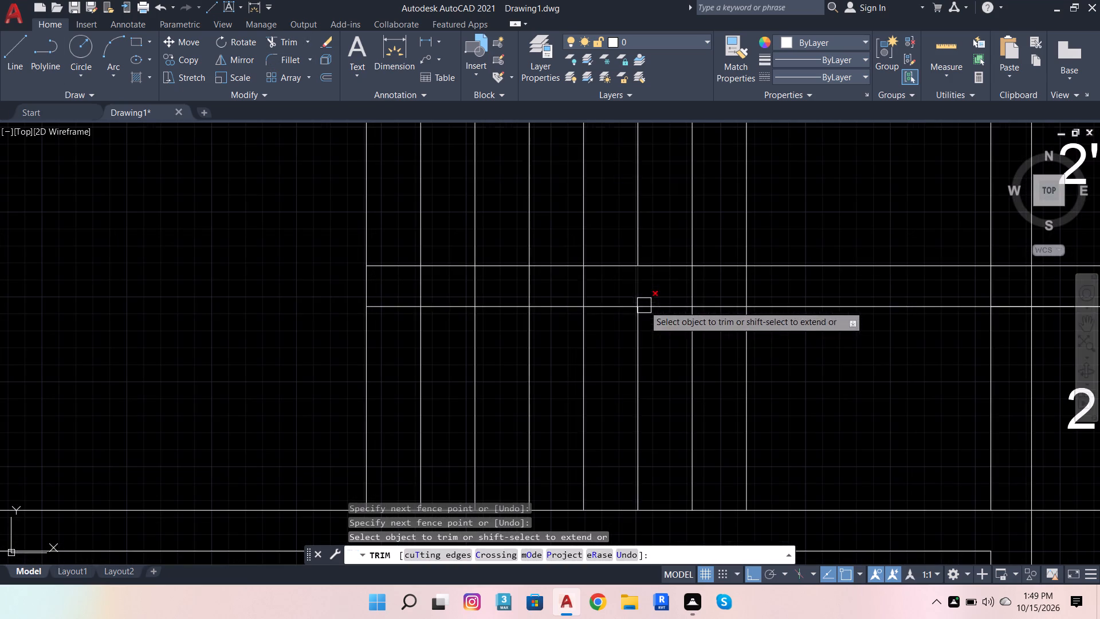
click(290, 286)
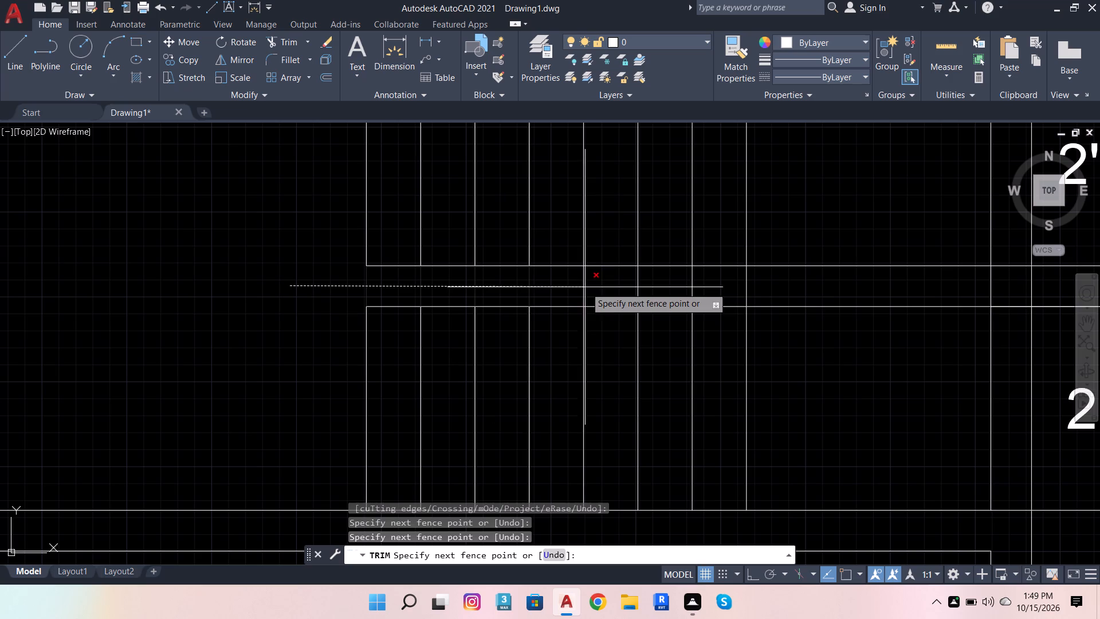
click(707, 287)
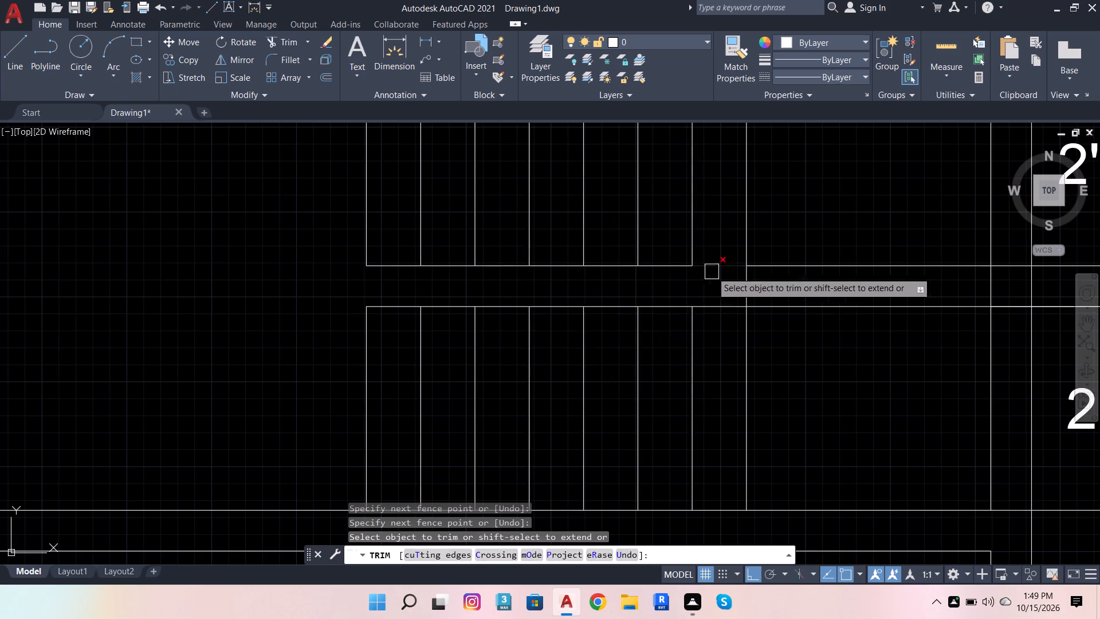
scroll(710, 272, down, 2)
click(774, 266)
click(776, 288)
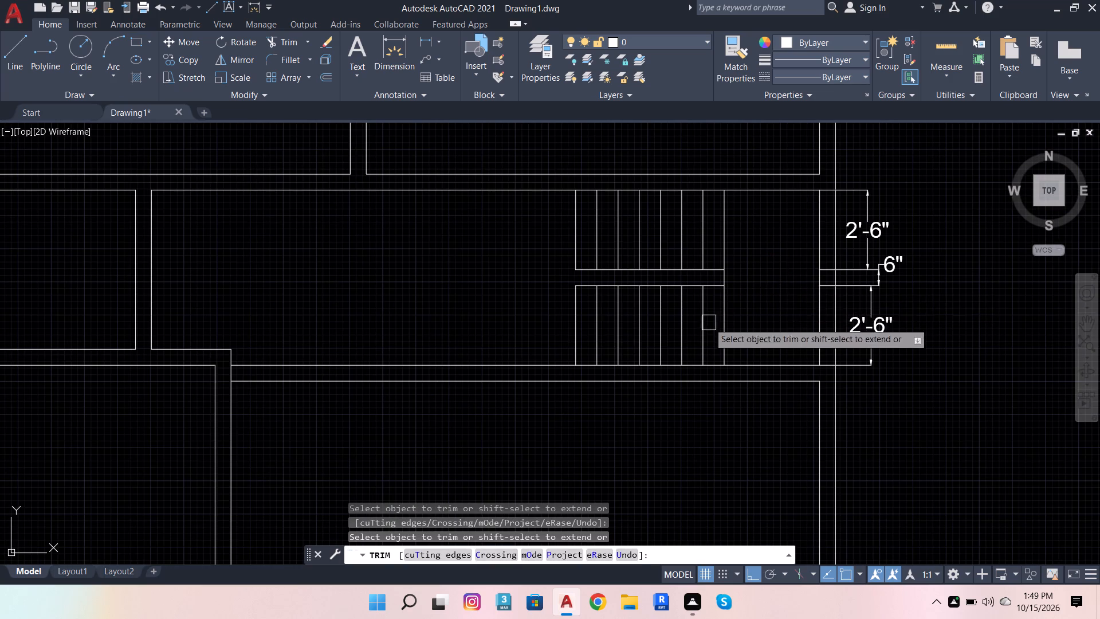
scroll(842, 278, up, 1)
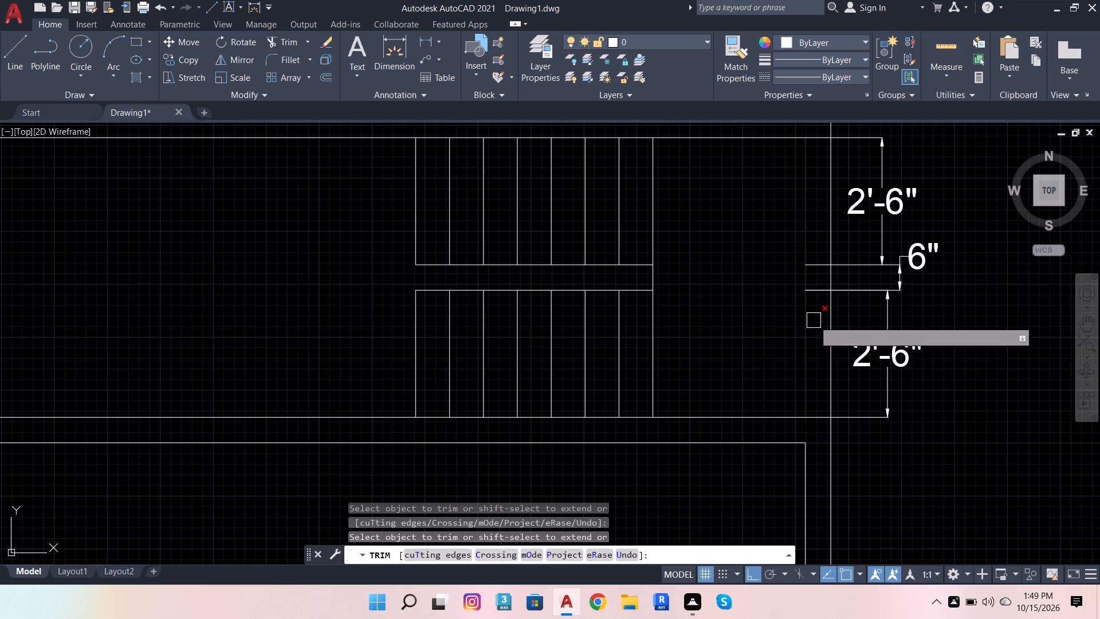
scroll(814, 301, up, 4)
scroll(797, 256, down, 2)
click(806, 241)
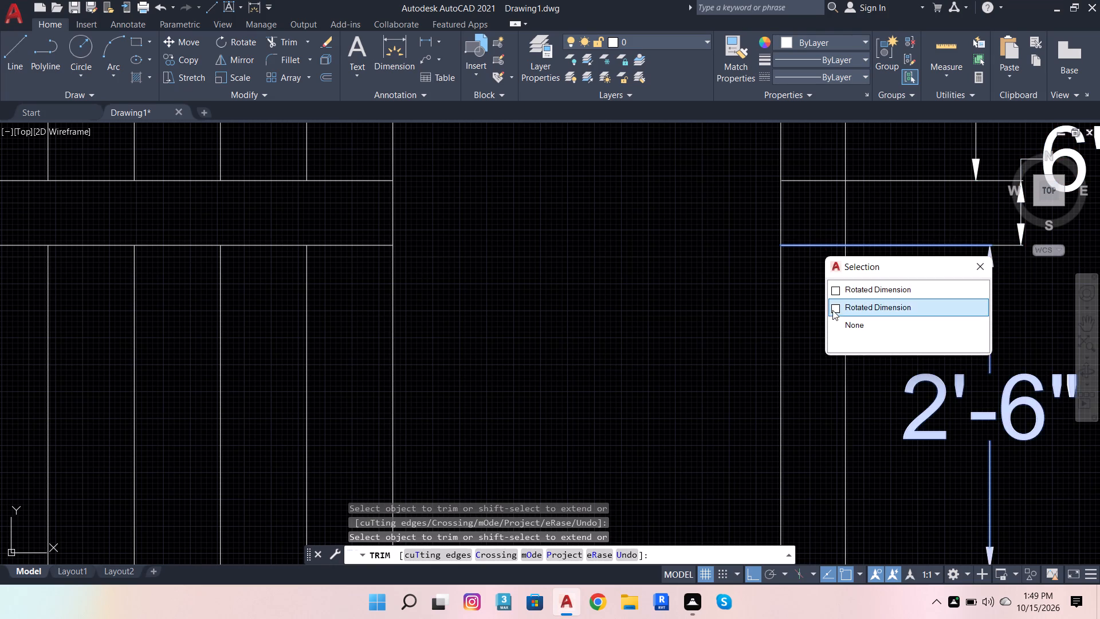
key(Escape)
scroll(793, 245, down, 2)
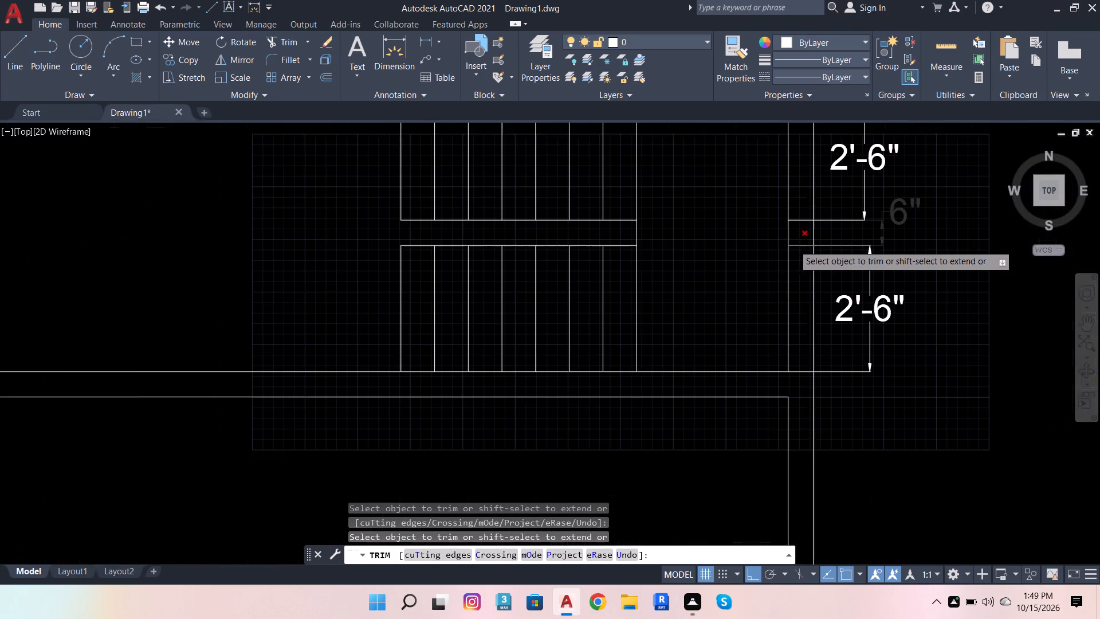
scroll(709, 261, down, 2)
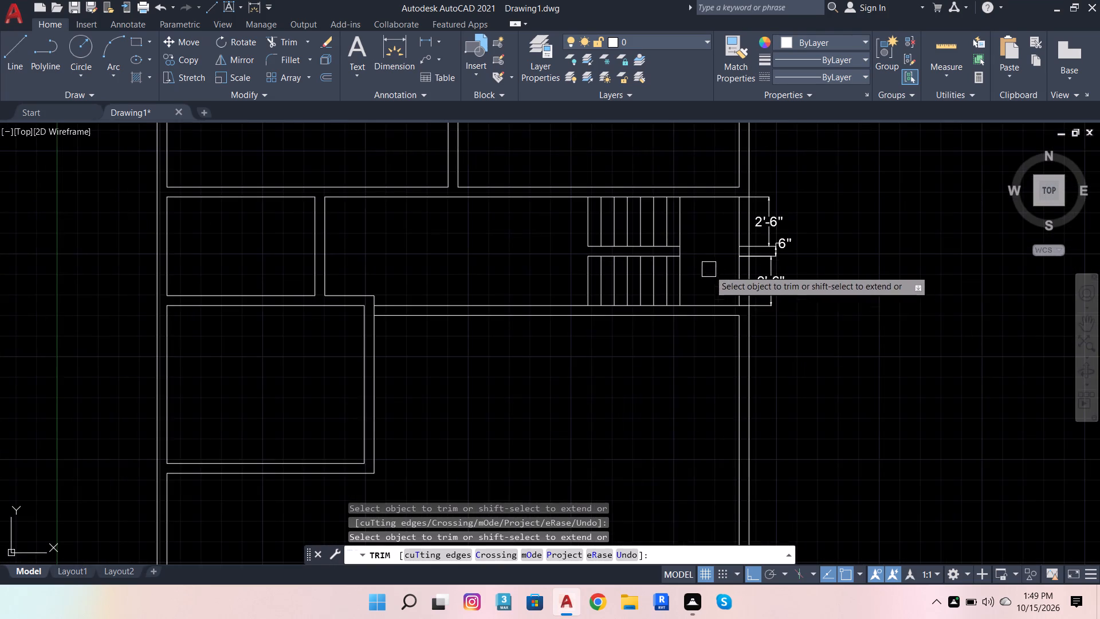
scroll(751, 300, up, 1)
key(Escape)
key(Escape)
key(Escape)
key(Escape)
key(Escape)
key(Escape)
Move the two 2'-6" dimensions and the 6" dimension horizontally from the right wall's inner face to its outer face.
click(776, 308)
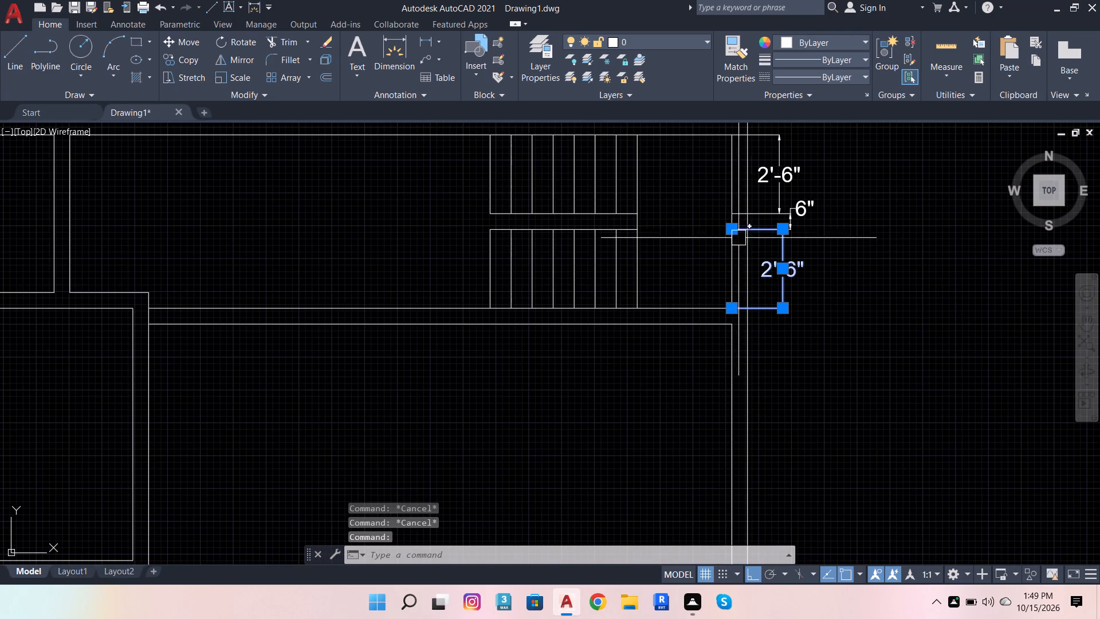
click(763, 215)
scroll(806, 216, up, 3)
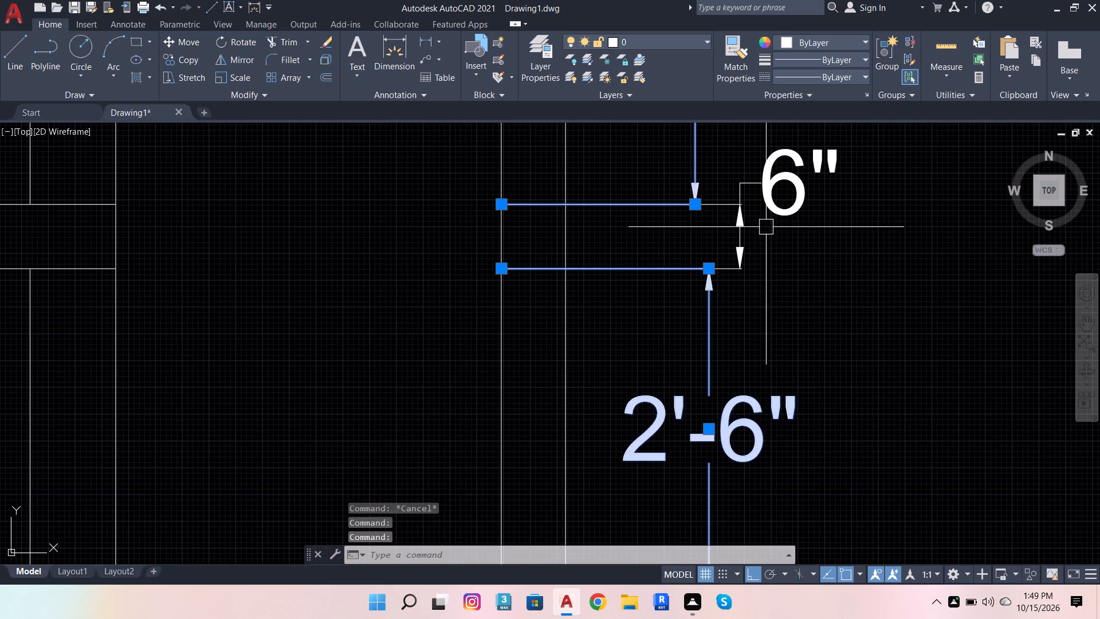
click(745, 232)
scroll(773, 225, down, 3)
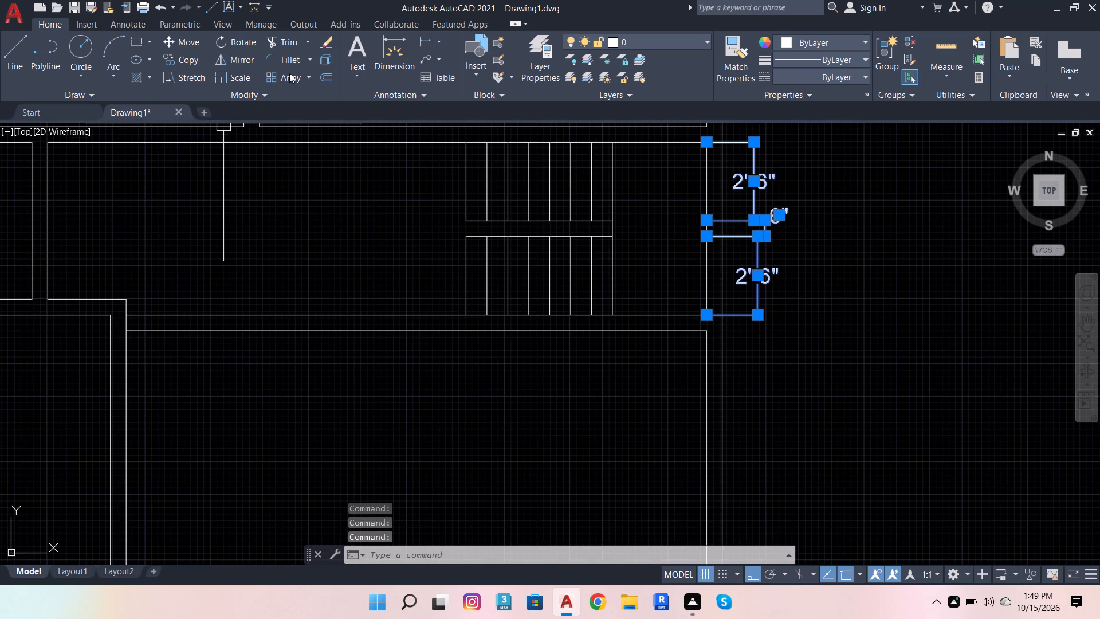
click(180, 43)
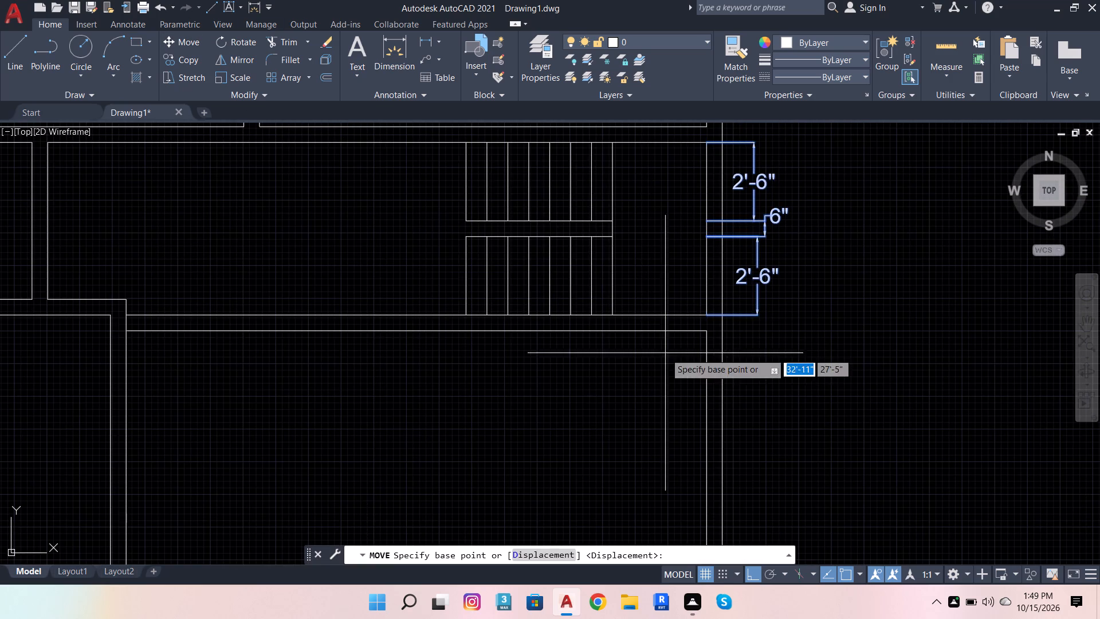
scroll(742, 285, up, 3)
click(620, 395)
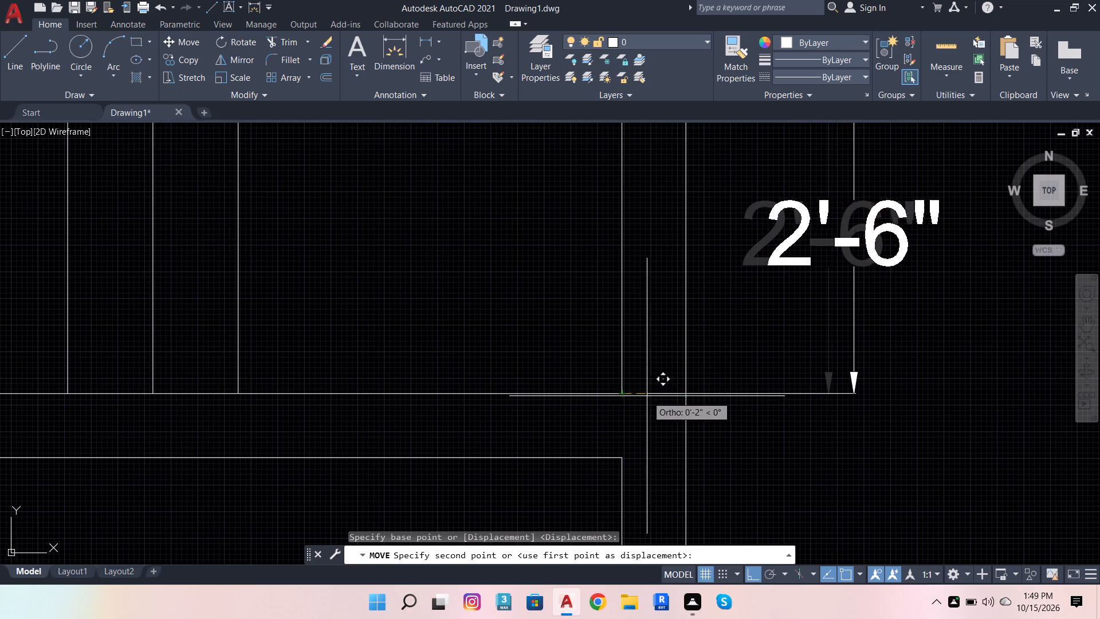
click(685, 389)
scroll(740, 366, down, 3)
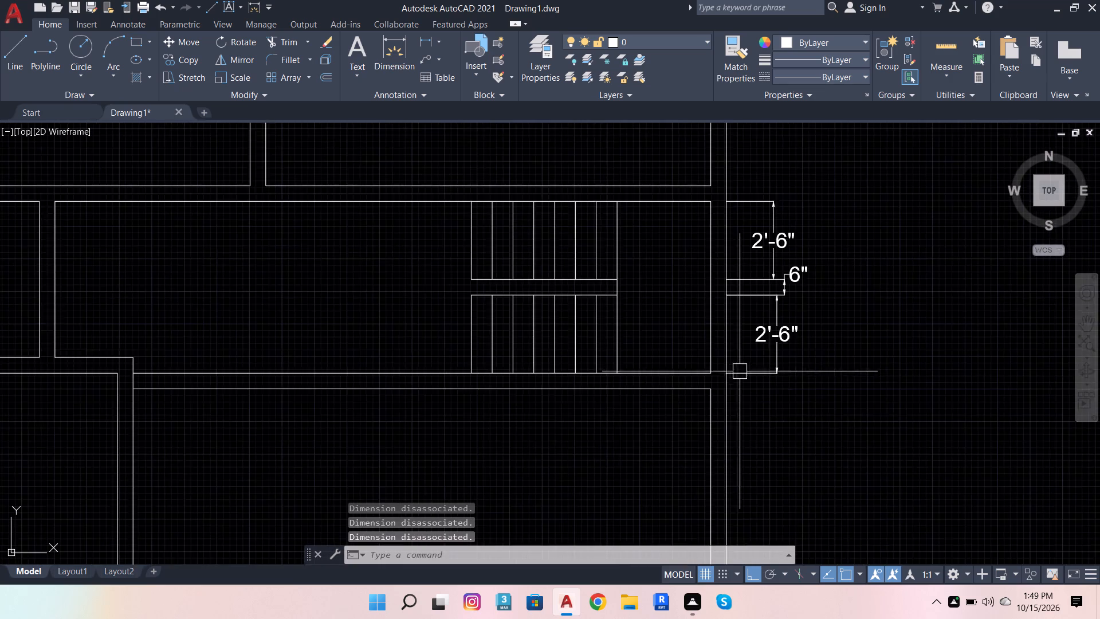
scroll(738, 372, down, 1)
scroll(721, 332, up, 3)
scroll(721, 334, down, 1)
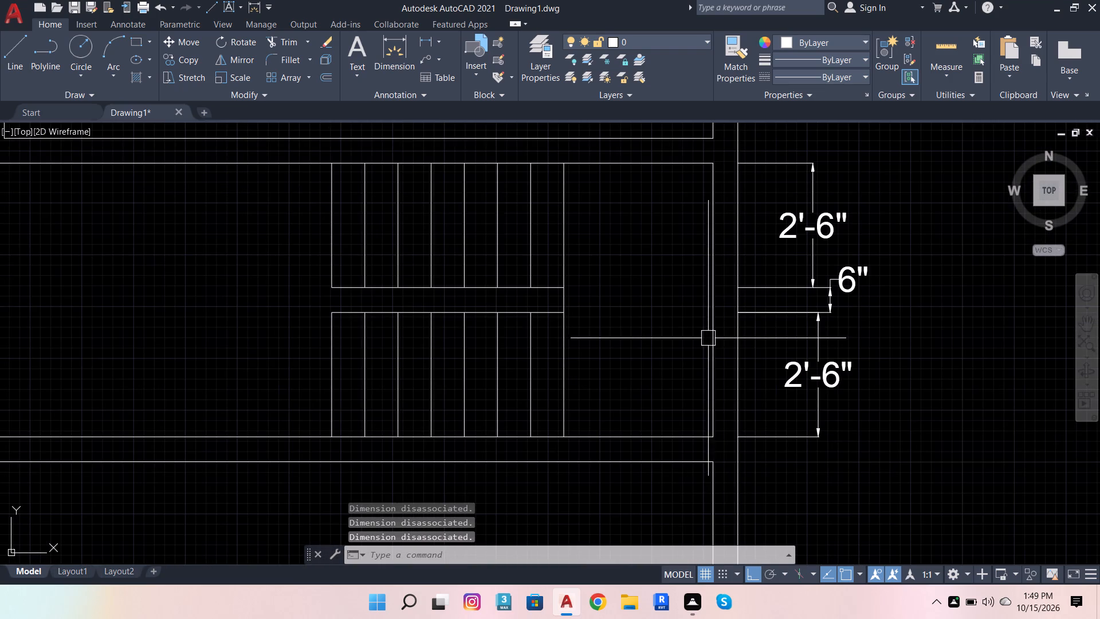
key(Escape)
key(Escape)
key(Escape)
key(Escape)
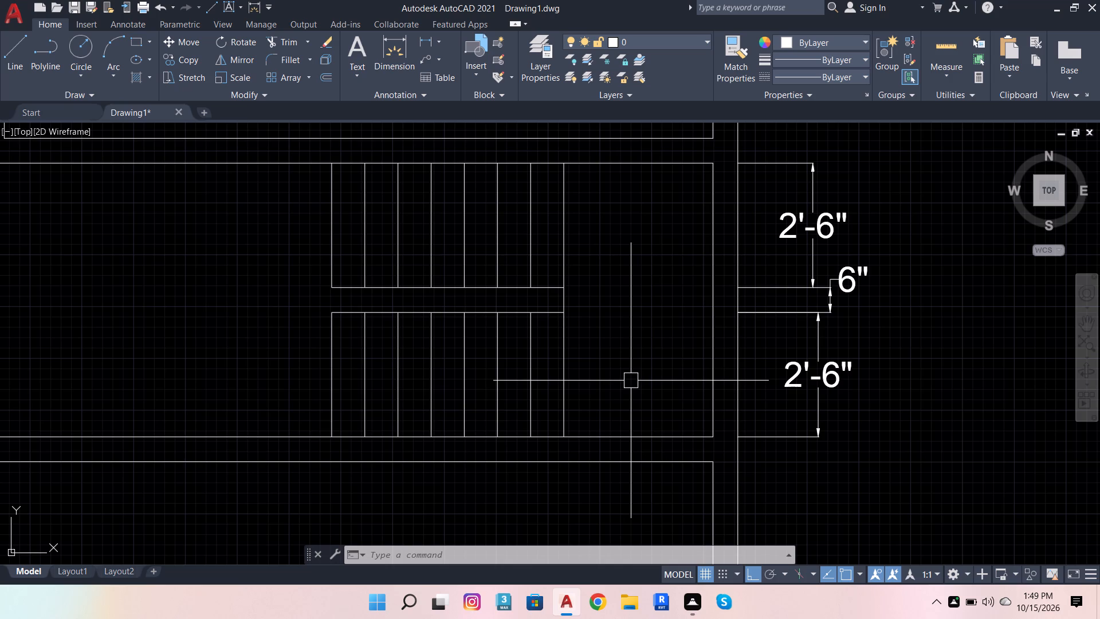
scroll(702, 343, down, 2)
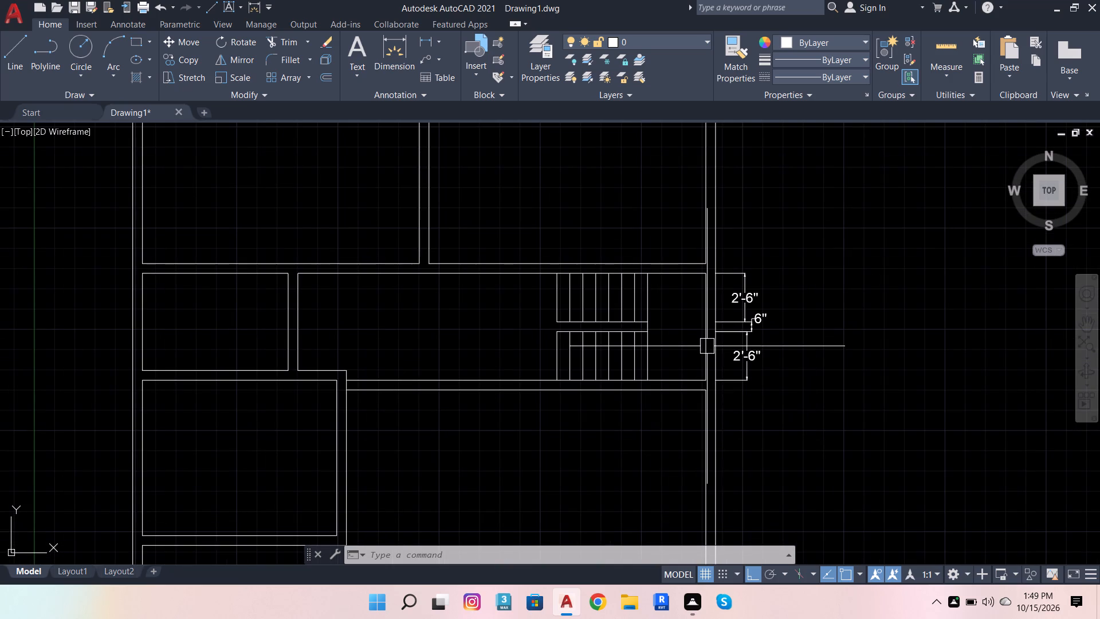
Offset the left outer wall's inner face 12' to the right to start the lower-left bedroom's partition, following the reference plan.
scroll(747, 286, down, 2)
scroll(690, 323, down, 2)
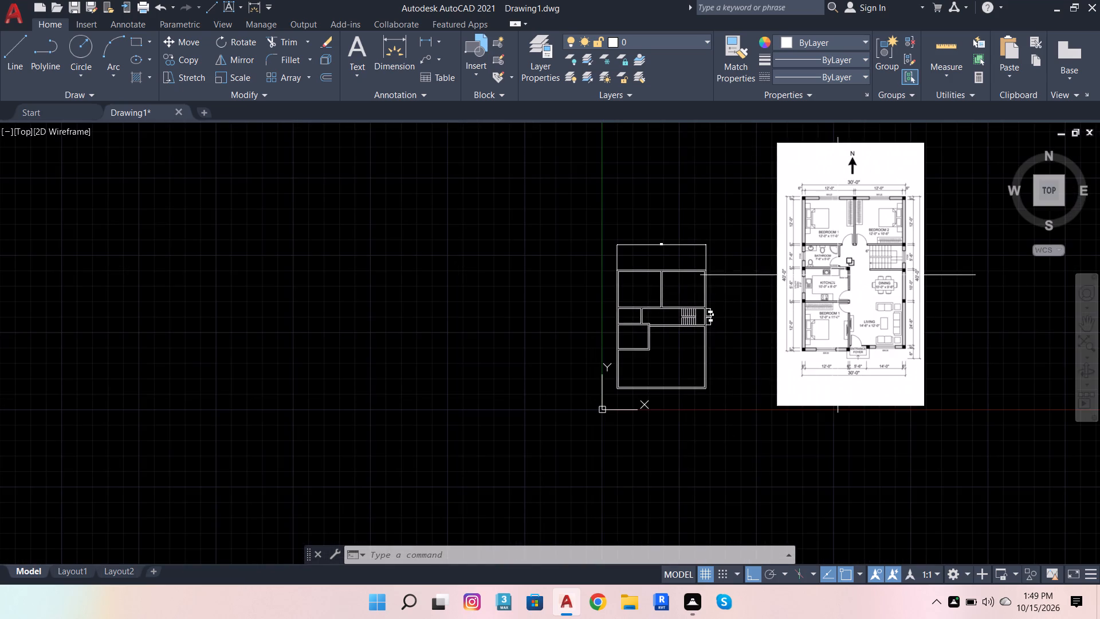
scroll(841, 301, up, 3)
scroll(788, 318, down, 2)
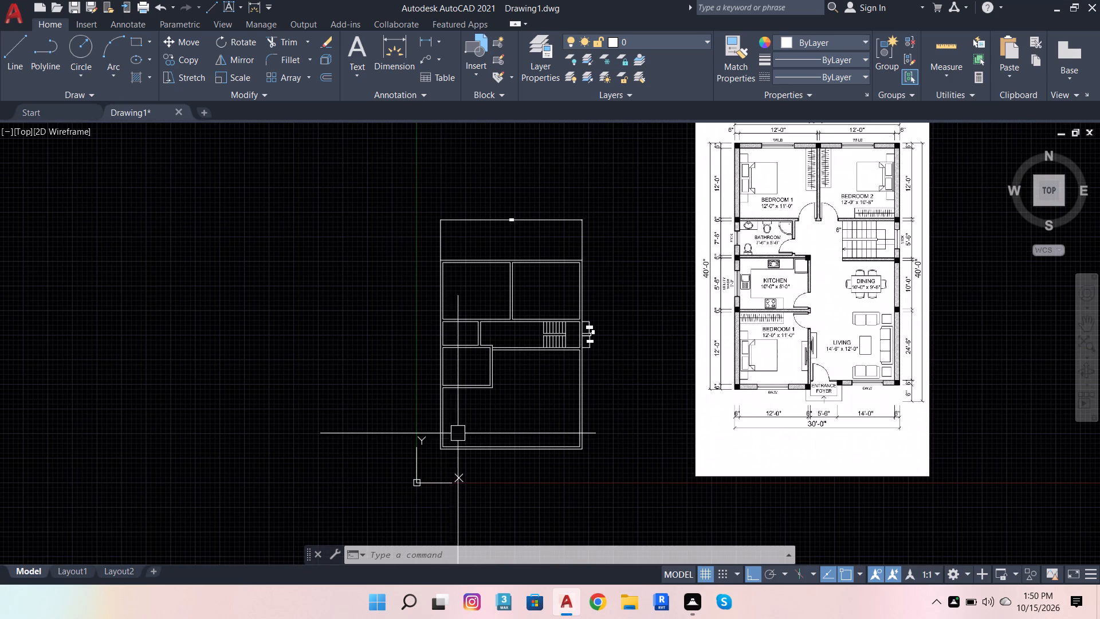
scroll(451, 405, up, 2)
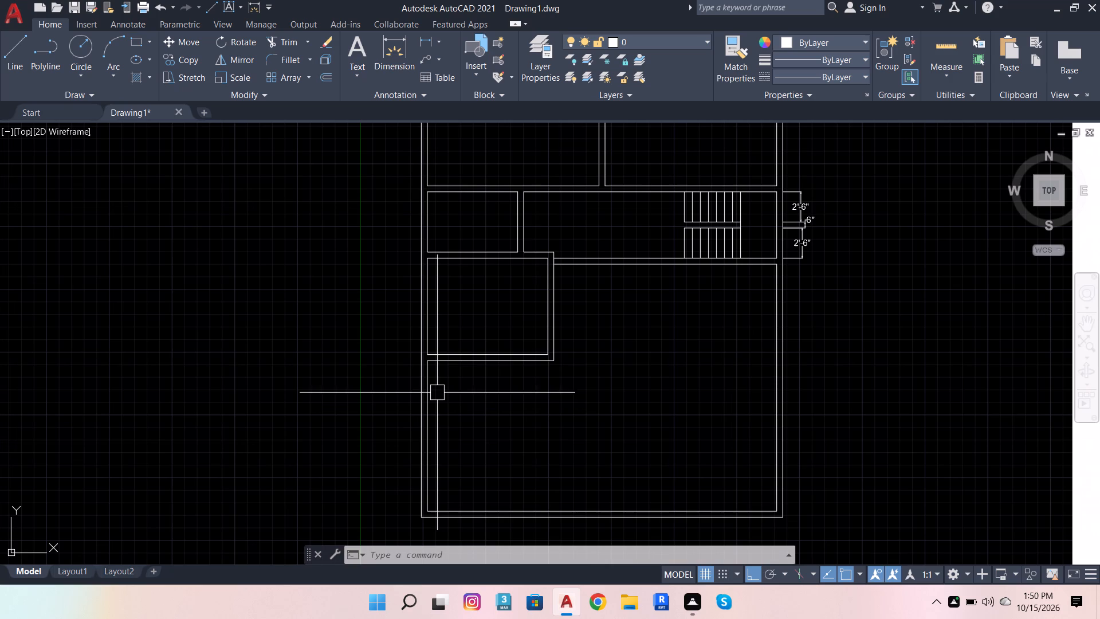
click(437, 386)
scroll(423, 372, up, 2)
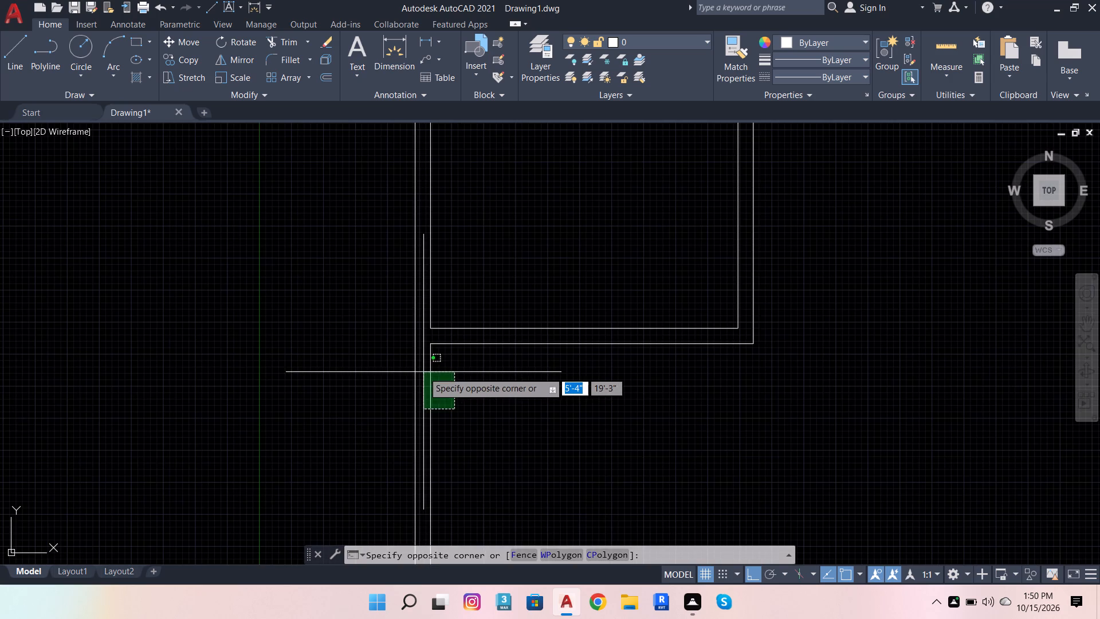
click(423, 372)
click(319, 75)
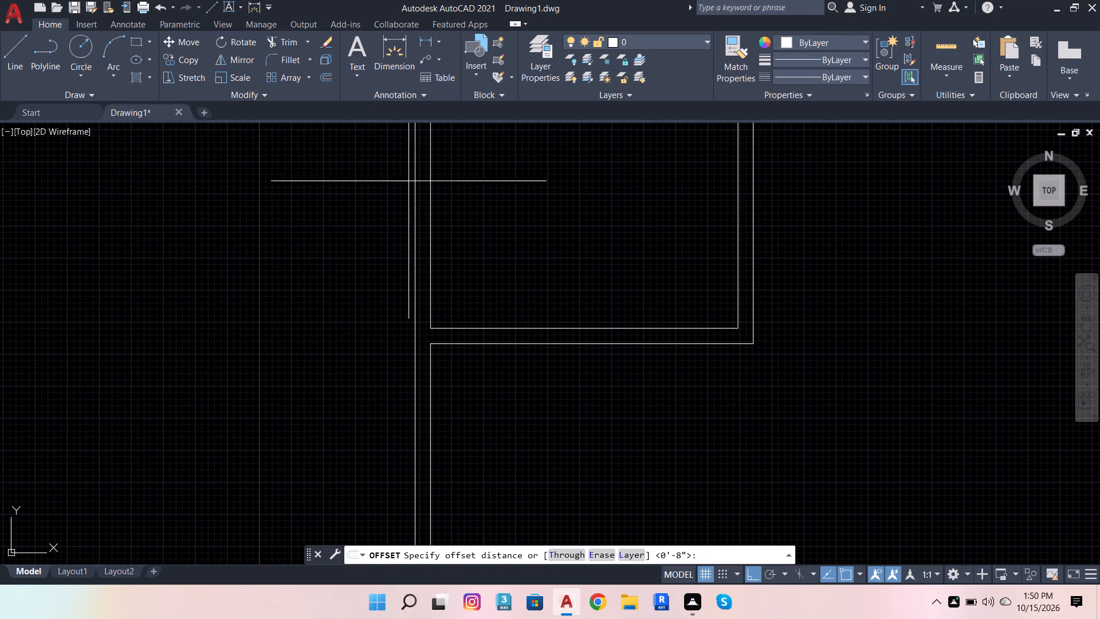
click(431, 340)
scroll(330, 368, down, 5)
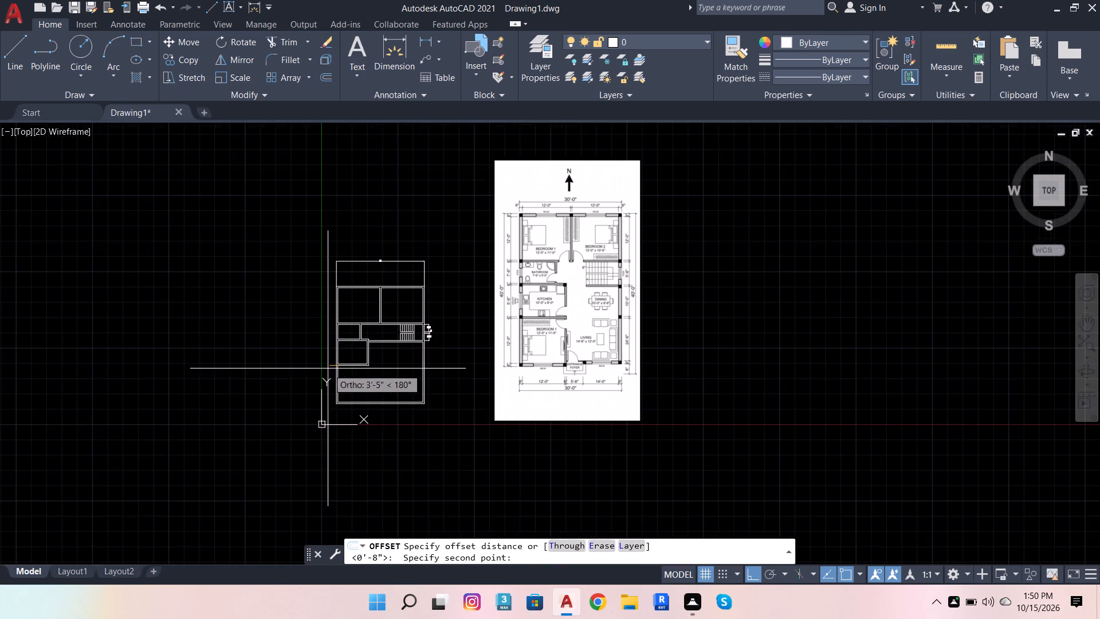
scroll(402, 366, up, 2)
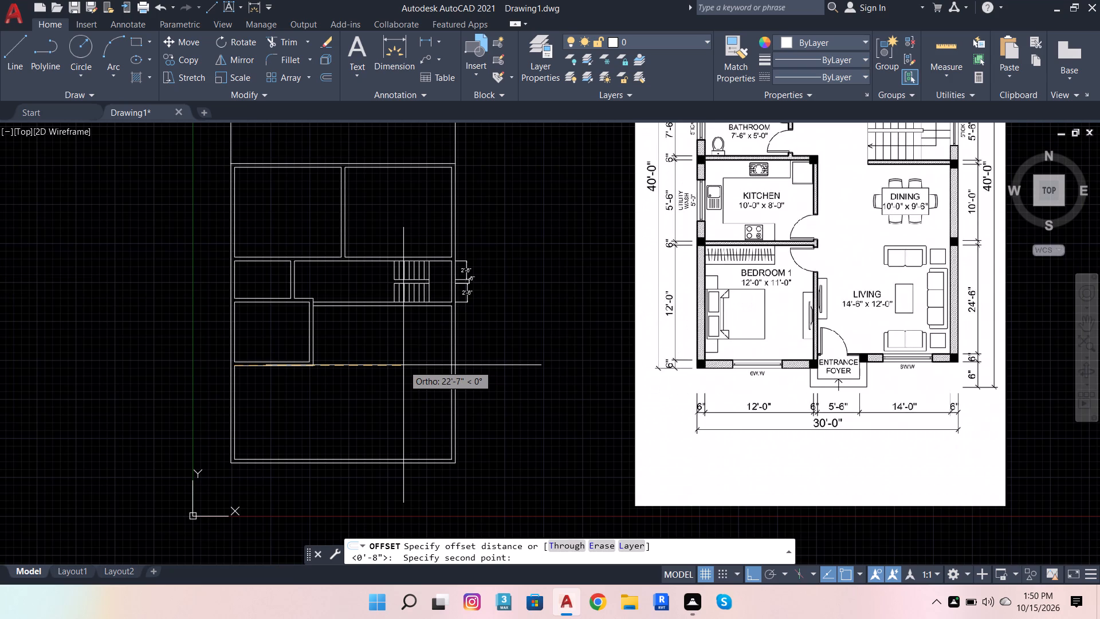
text(12')
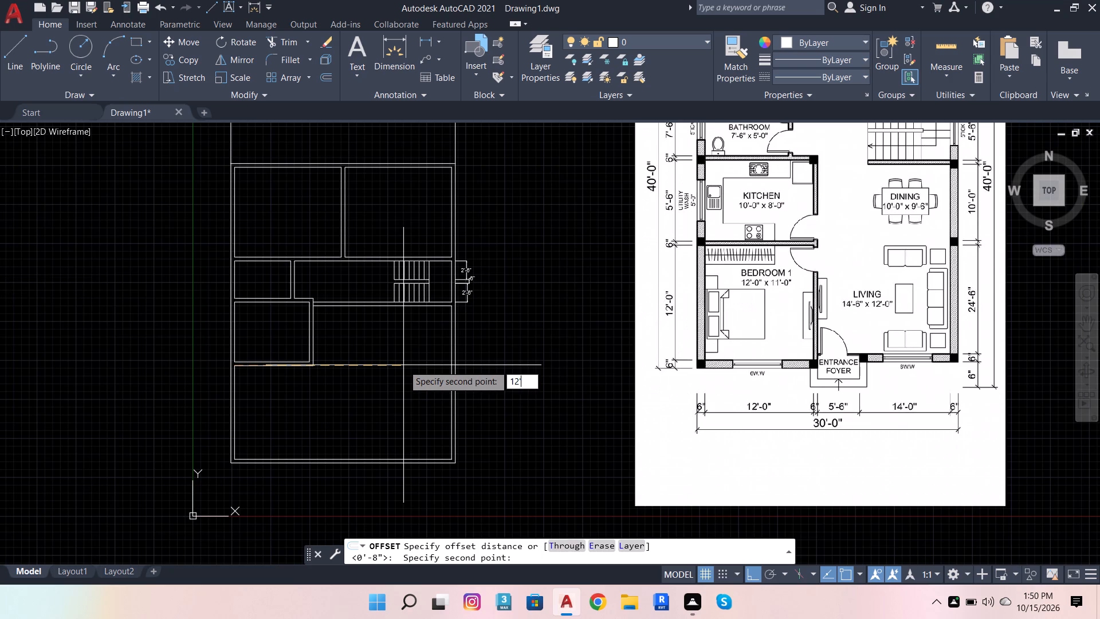
key(Return)
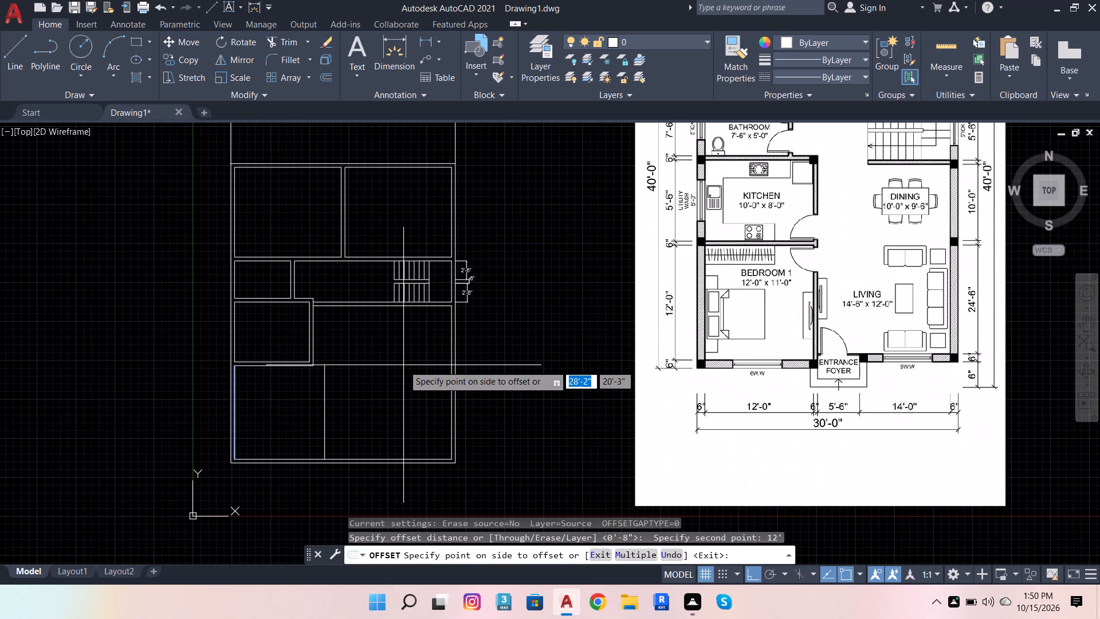
click(404, 365)
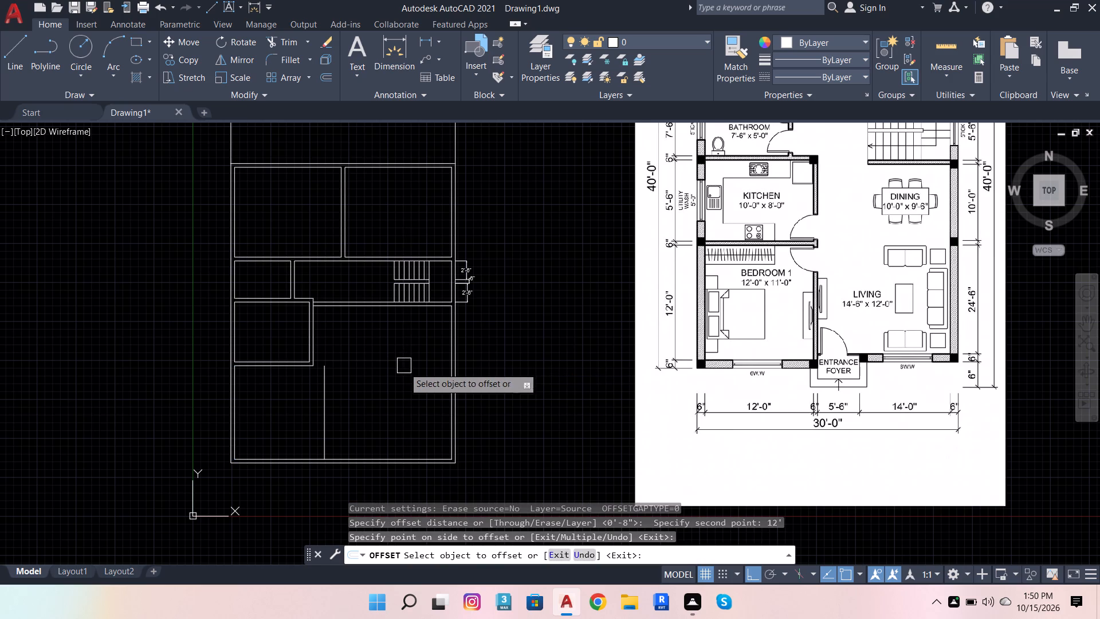
Offset the new bedroom partition line 6" to the right for the wall thickness.
click(327, 73)
scroll(312, 396, up, 2)
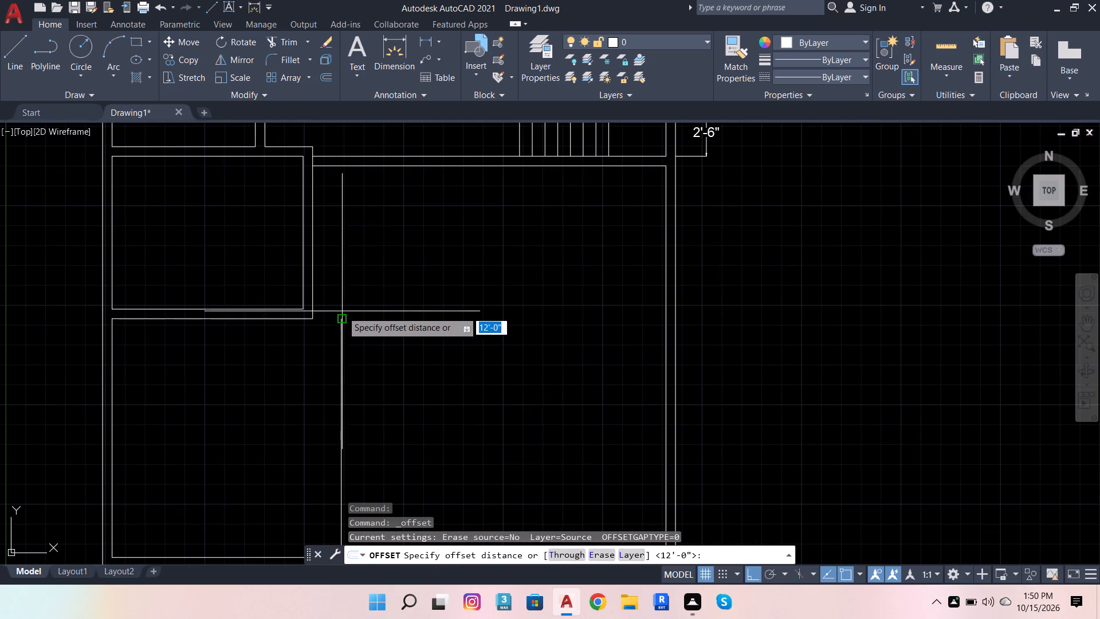
click(336, 318)
key(6)
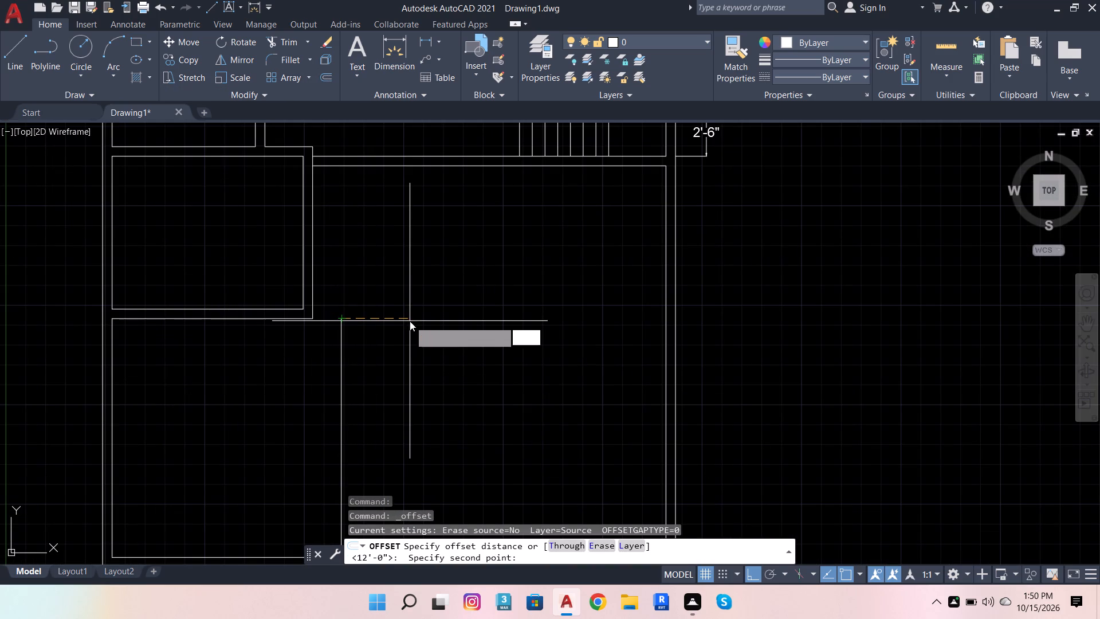
key(Return)
scroll(410, 321, up, 1)
click(300, 377)
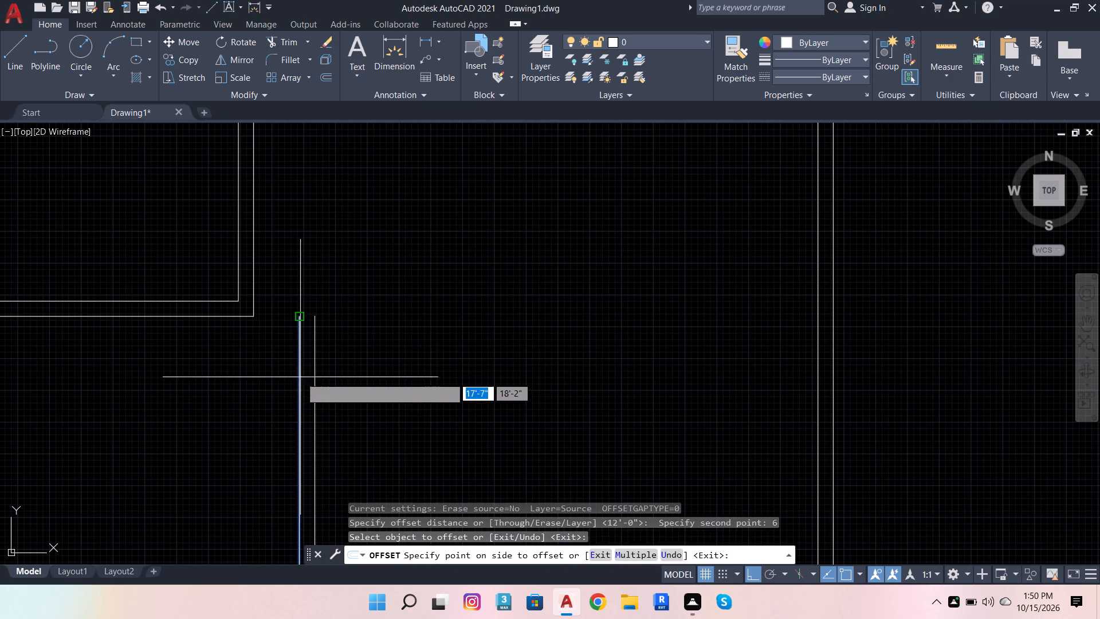
click(425, 364)
Extend the kitchen's lower partition lines to the new bedroom wall, then trim the corner and the junction with the kitchen's right wall.
click(290, 38)
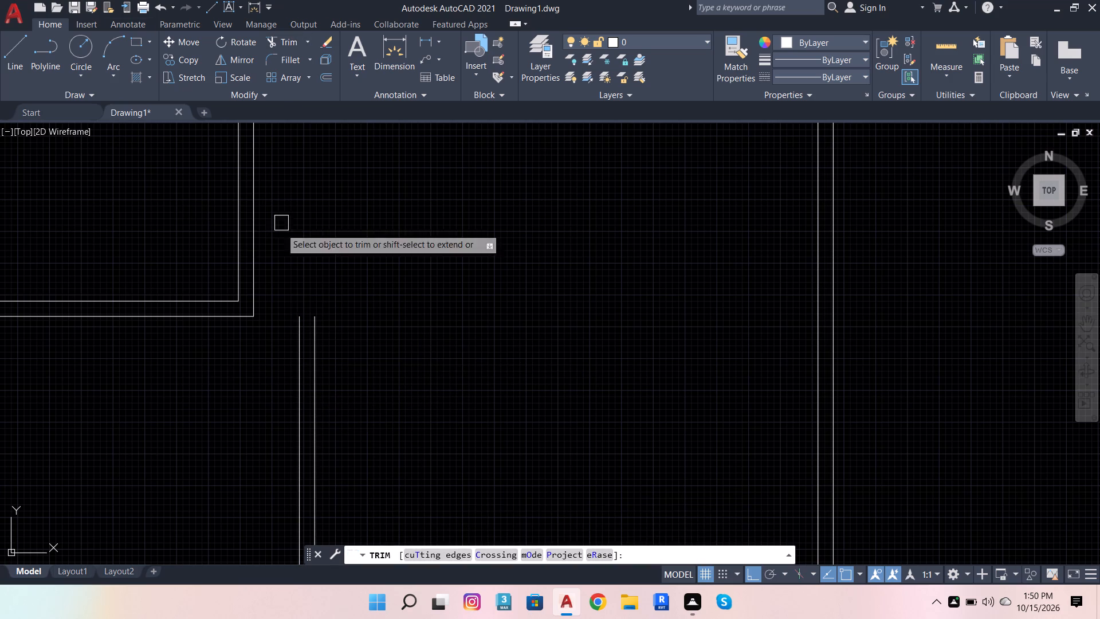
shift+click(217, 299)
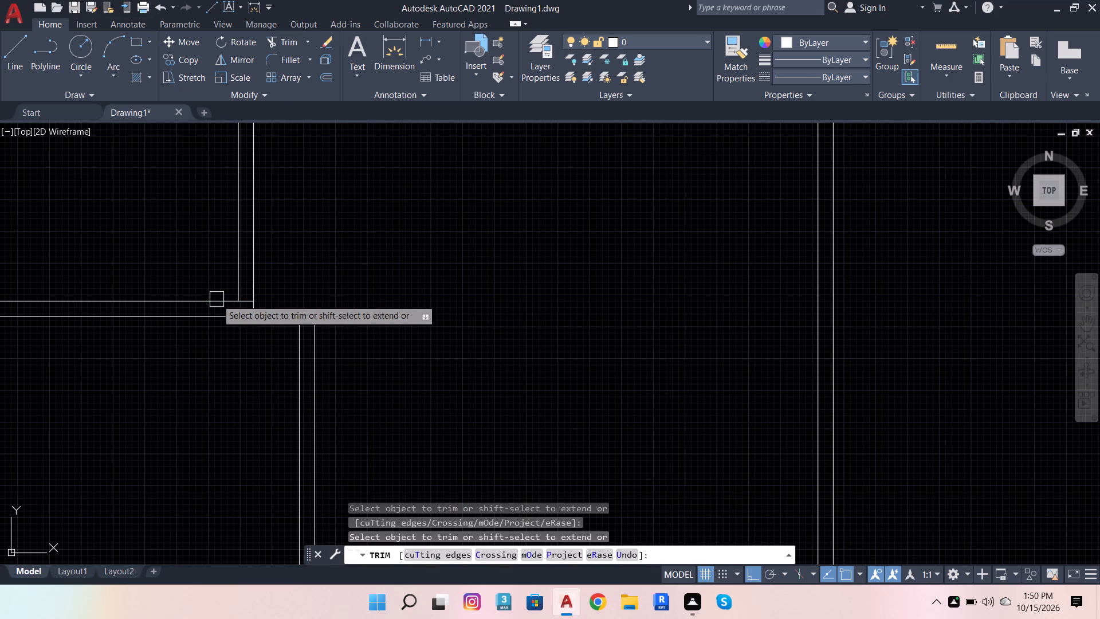
shift+click(214, 303)
shift+click(216, 322)
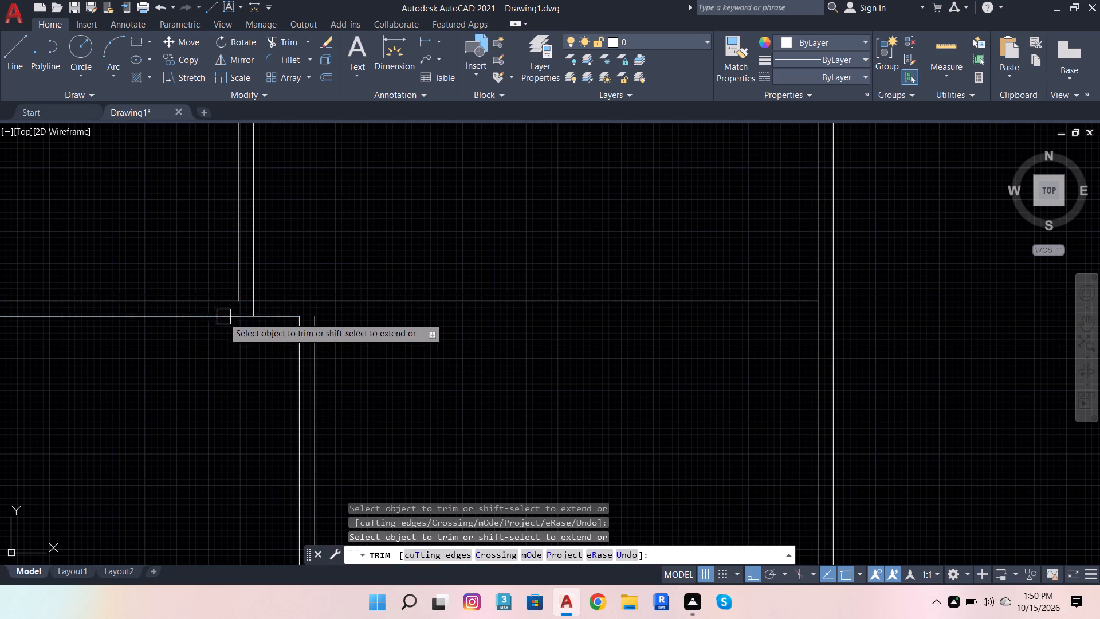
shift+click(312, 337)
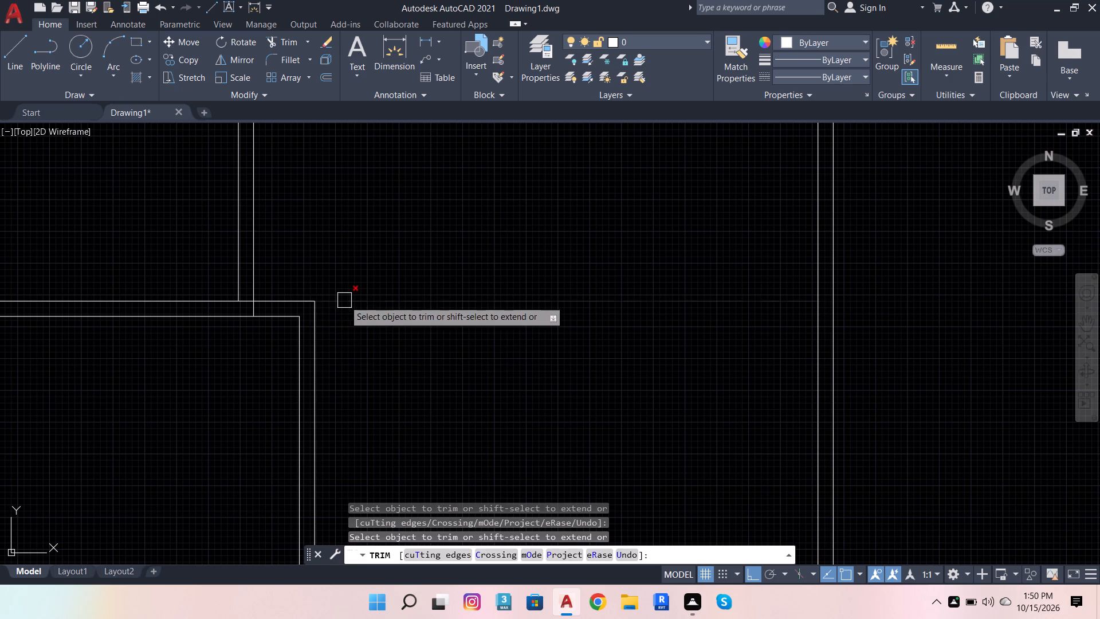
click(344, 300)
scroll(261, 318, up, 3)
drag(248, 272, 193, 229)
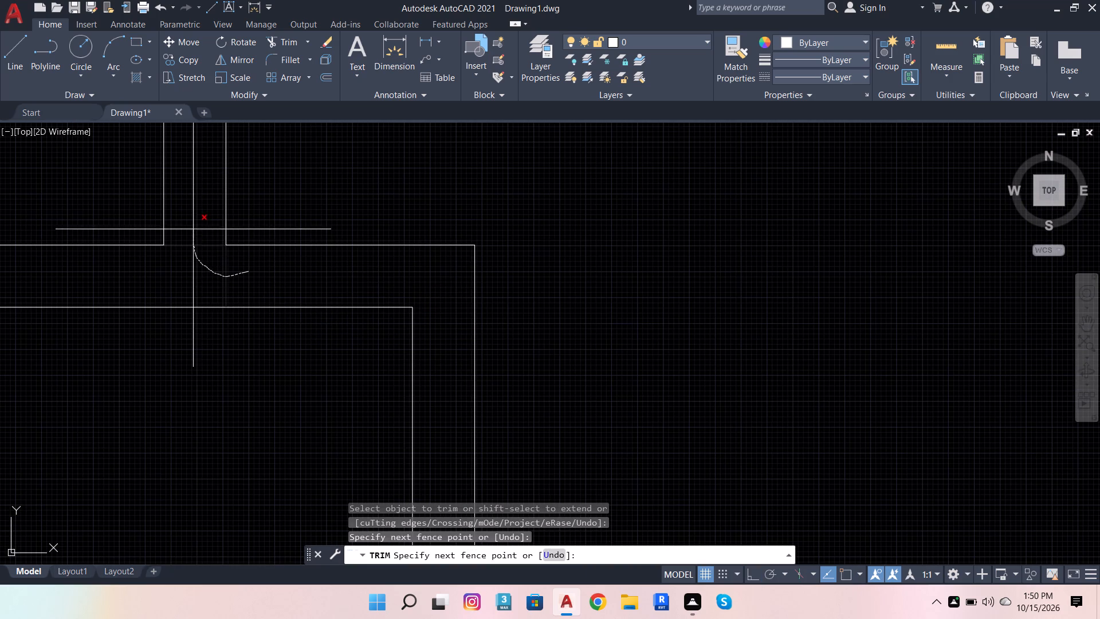
drag(193, 229, 193, 227)
Trim the bottom outer wall's inner line between the new bedroom partition's two faces and leave the Trim command.
scroll(465, 297, down, 5)
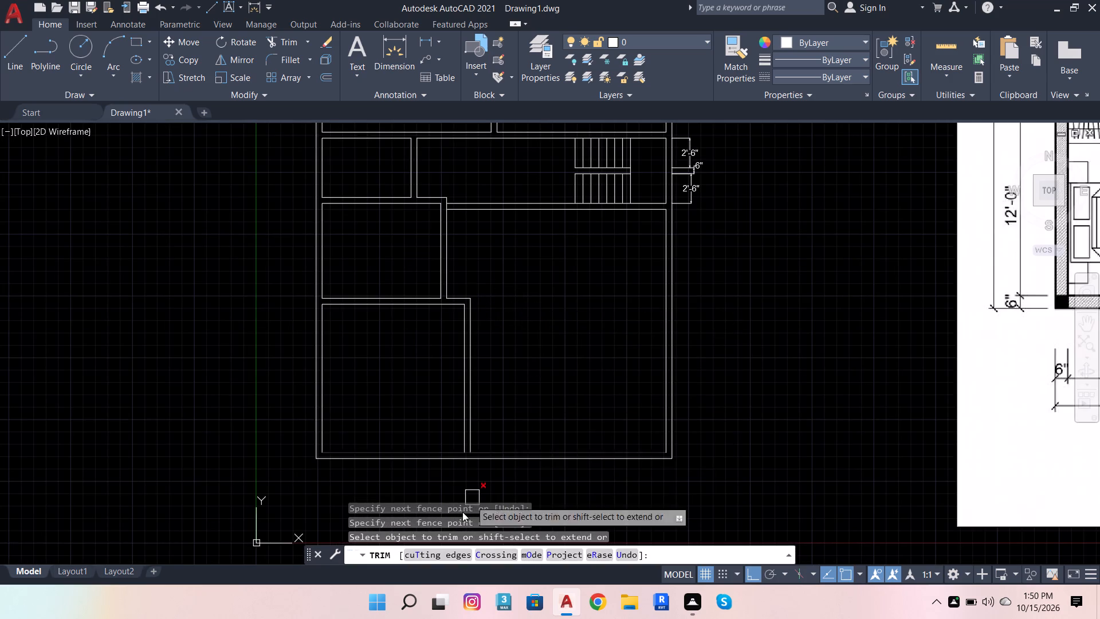
scroll(458, 511, up, 5)
scroll(488, 412, up, 3)
click(527, 363)
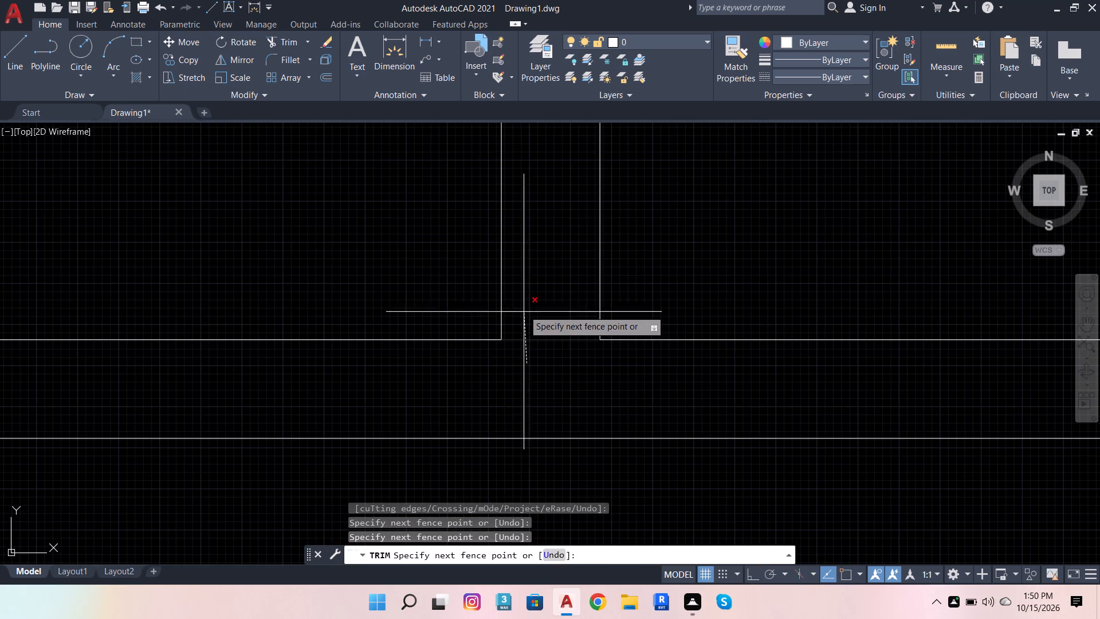
click(524, 286)
scroll(513, 426, down, 6)
scroll(466, 382, down, 3)
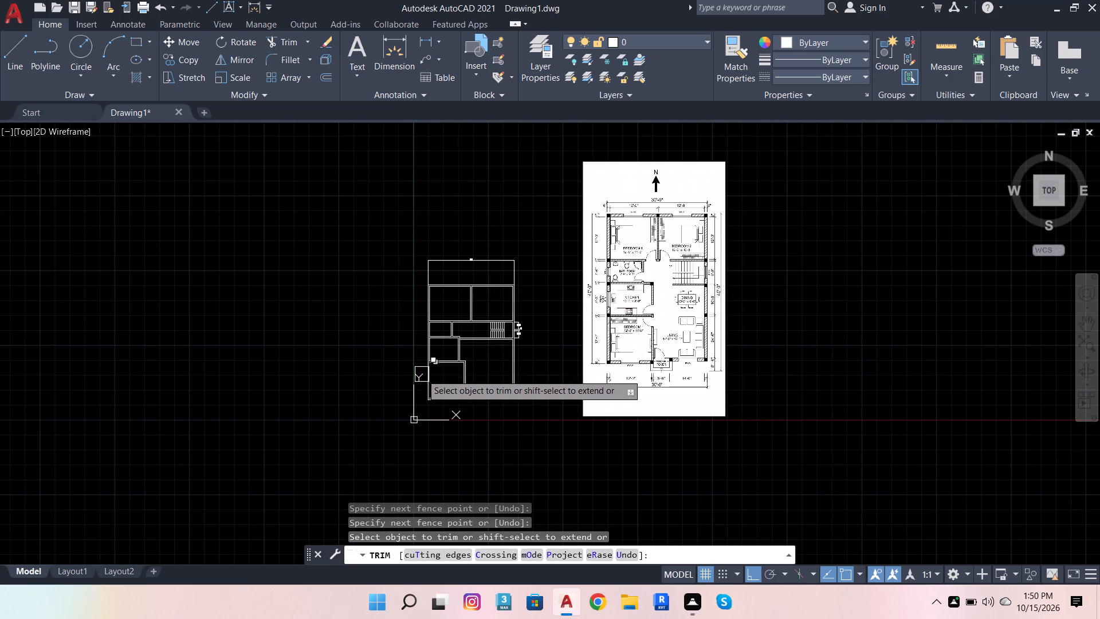
scroll(655, 337, up, 3)
key(Escape)
key(Escape)
key(Escape)
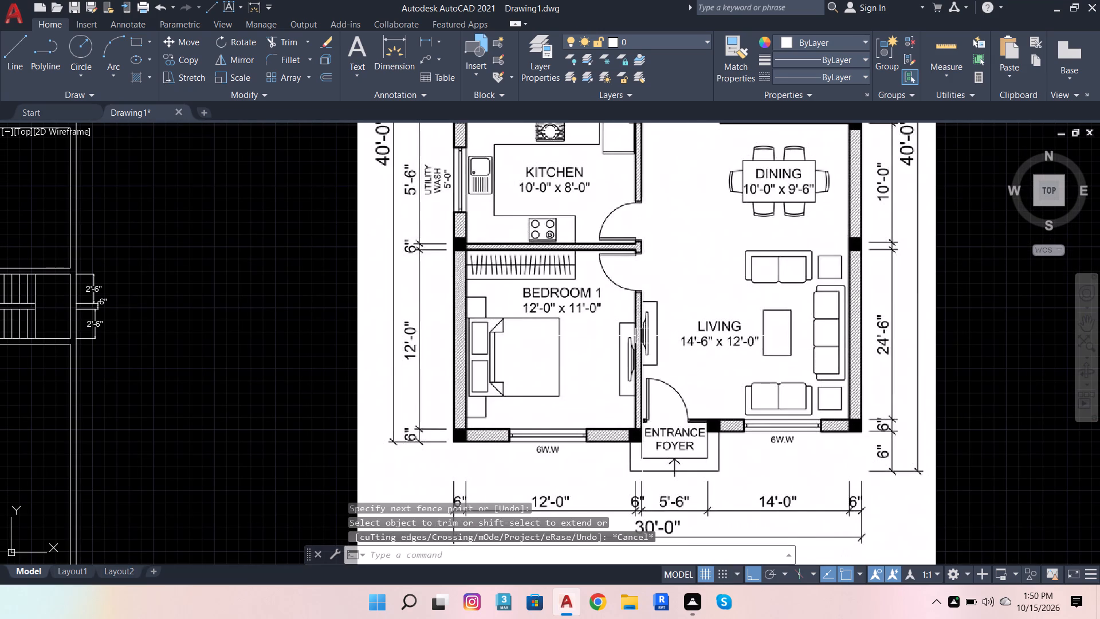
Offset both faces of the partition between the two upper bedrooms outward by 3", into each room.
scroll(666, 332, down, 2)
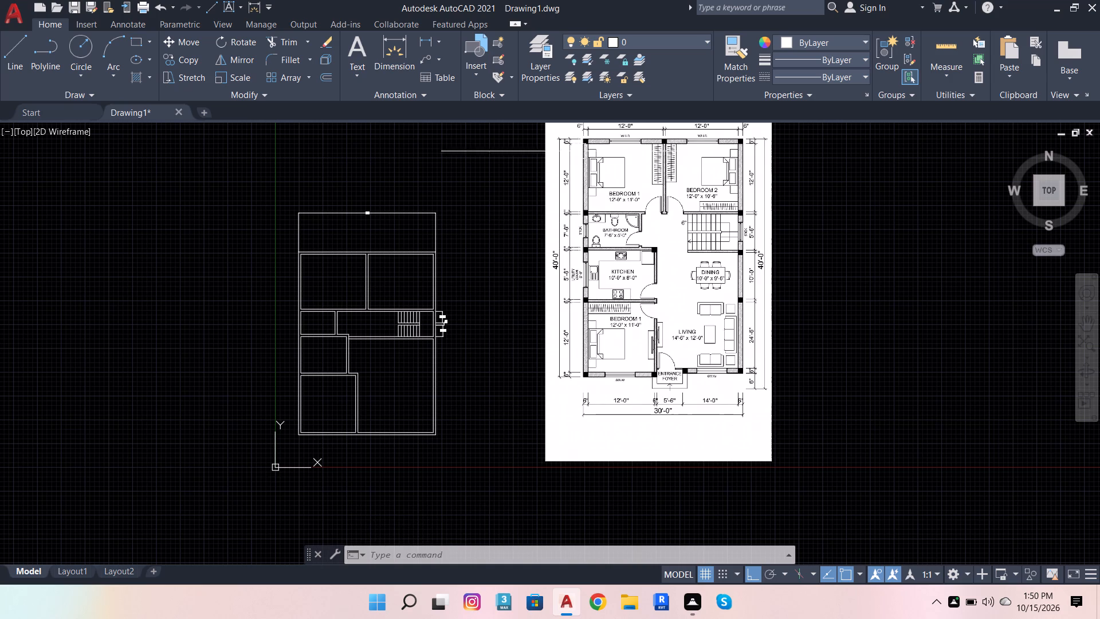
scroll(603, 100, up, 3)
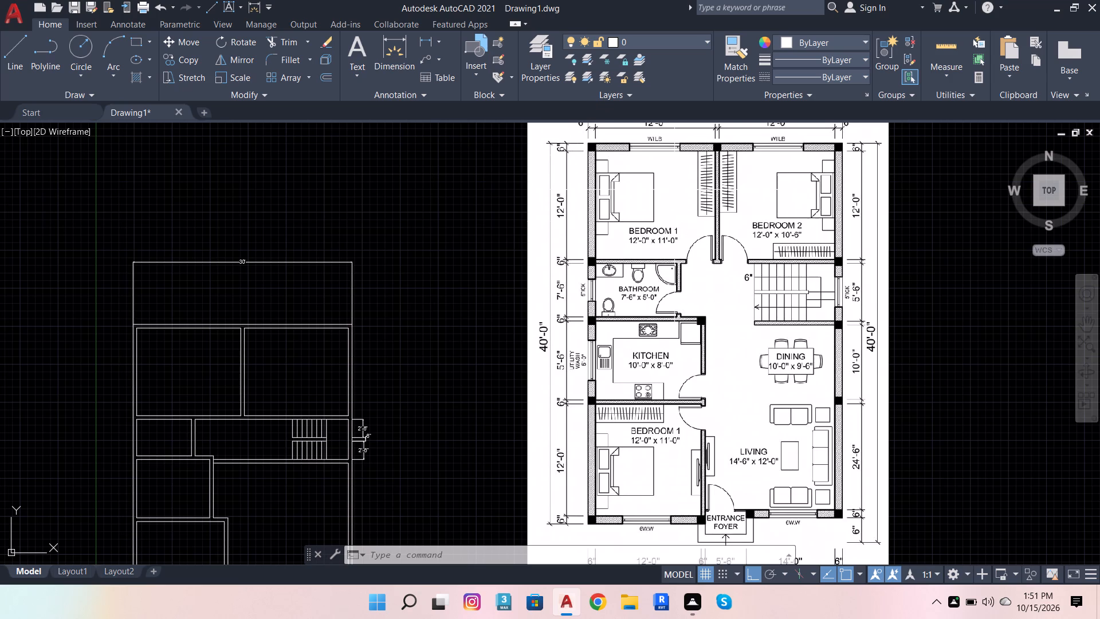
scroll(687, 190, down, 1)
scroll(316, 371, up, 1)
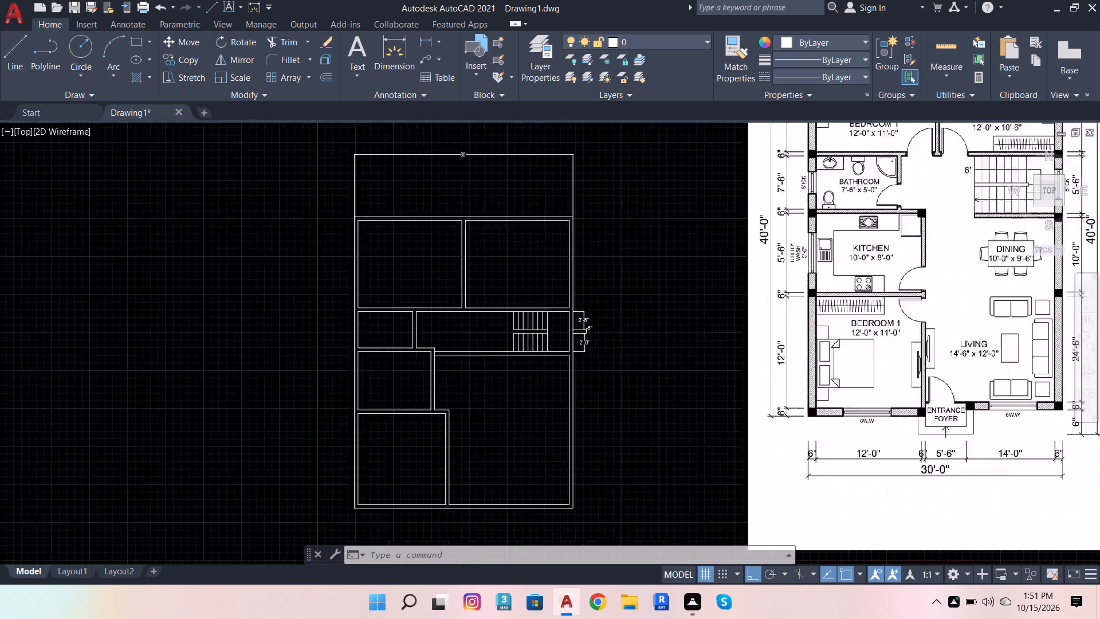
scroll(316, 371, up, 2)
scroll(356, 319, down, 2)
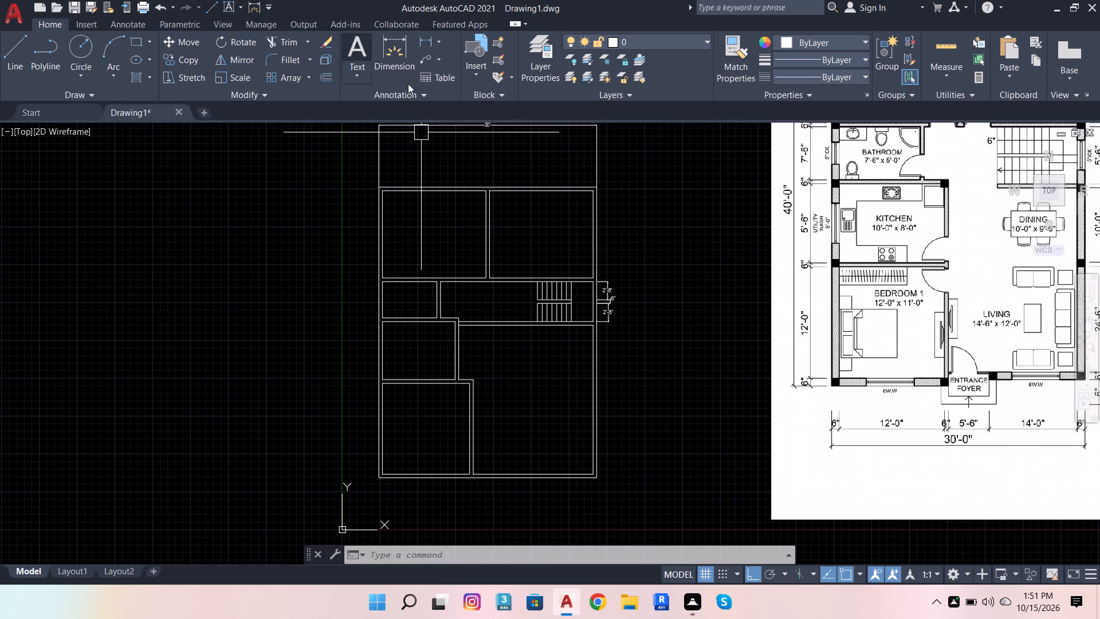
click(331, 79)
scroll(495, 245, up, 3)
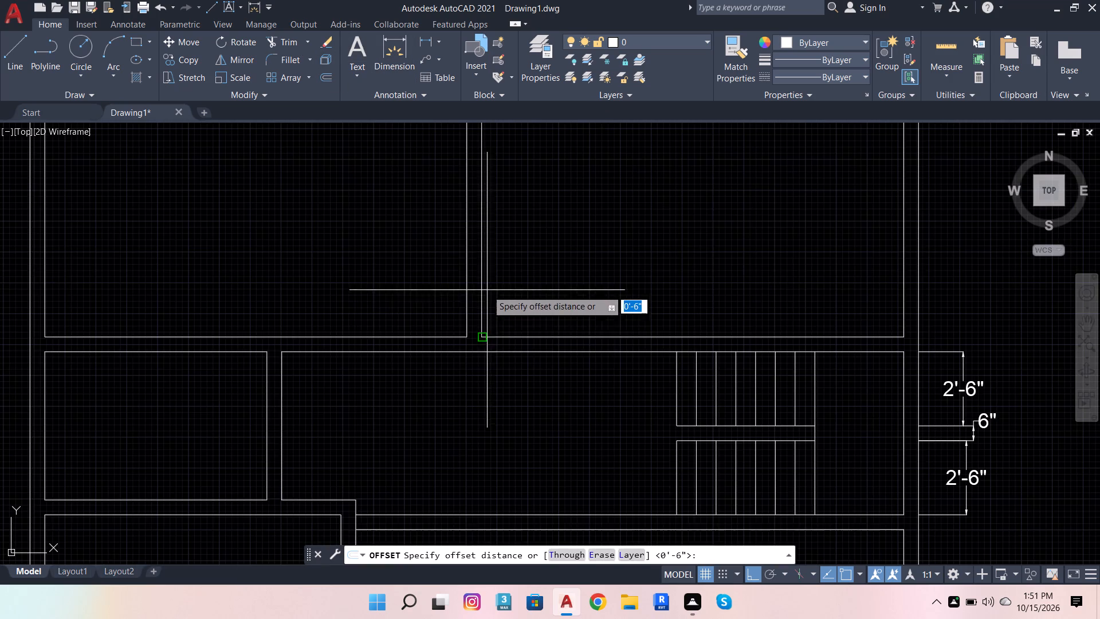
click(465, 329)
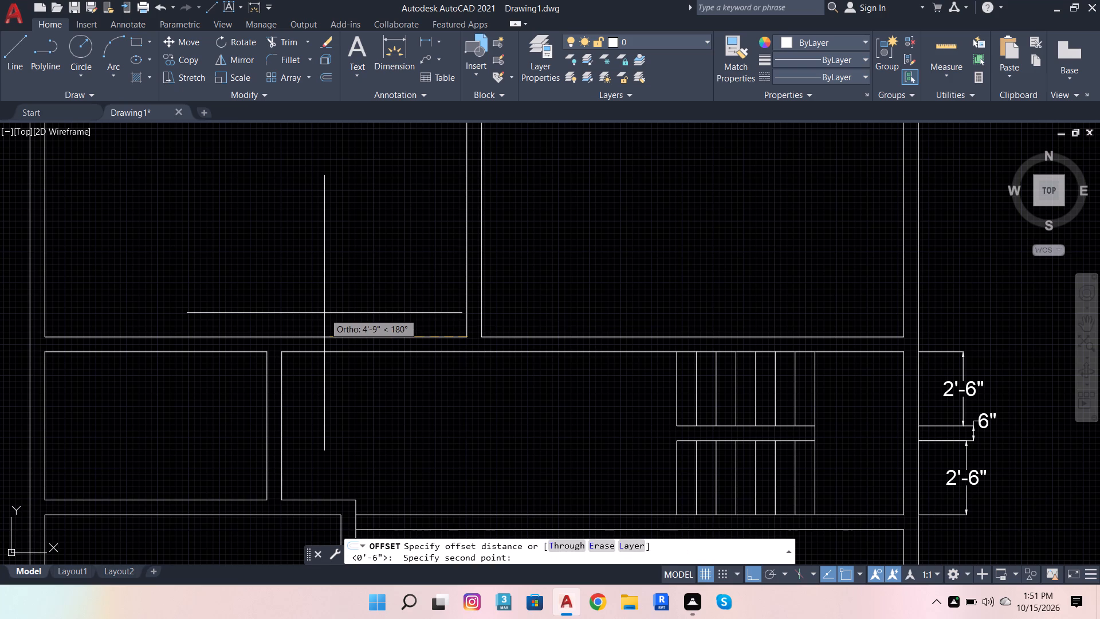
key(3)
key(Return)
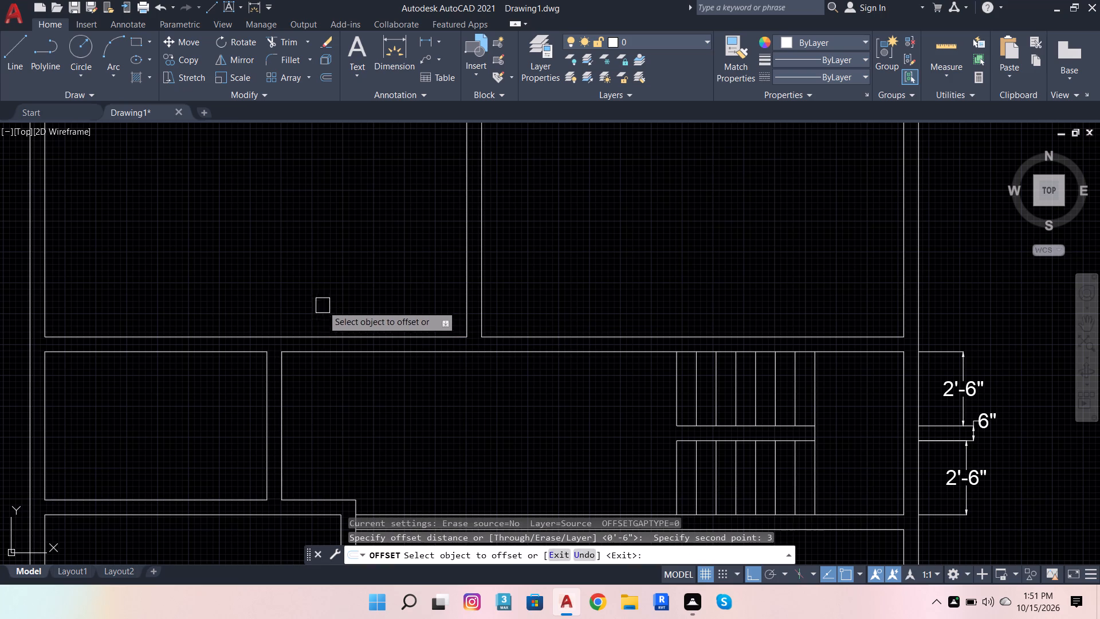
click(467, 304)
click(394, 297)
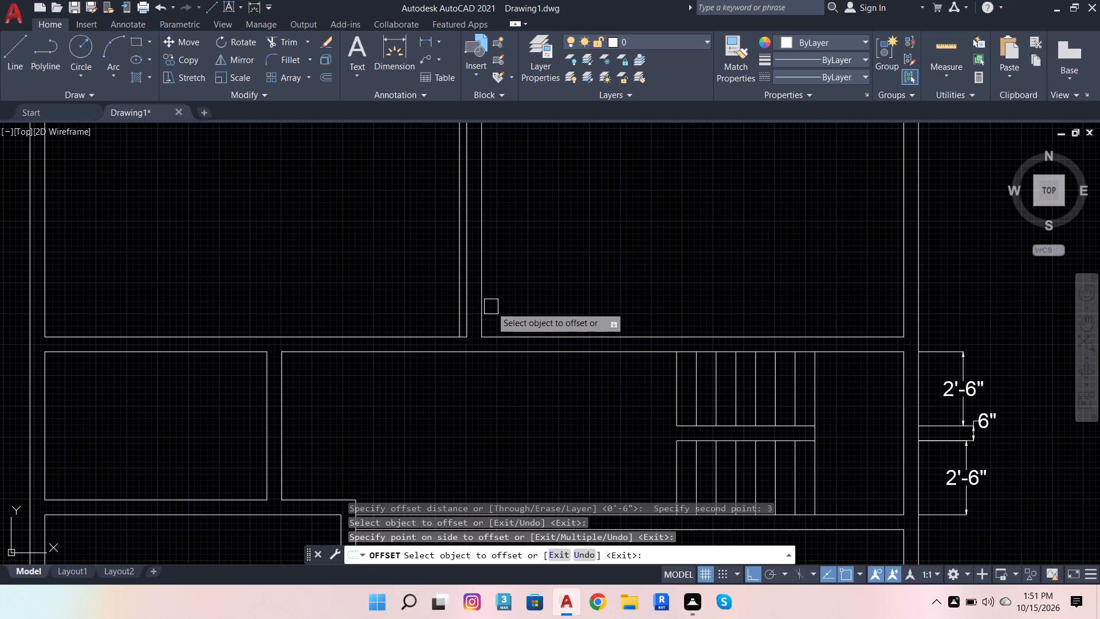
click(483, 305)
click(543, 298)
Offset the bathroom's lower wall line 3" upward into the room.
scroll(304, 348, down, 2)
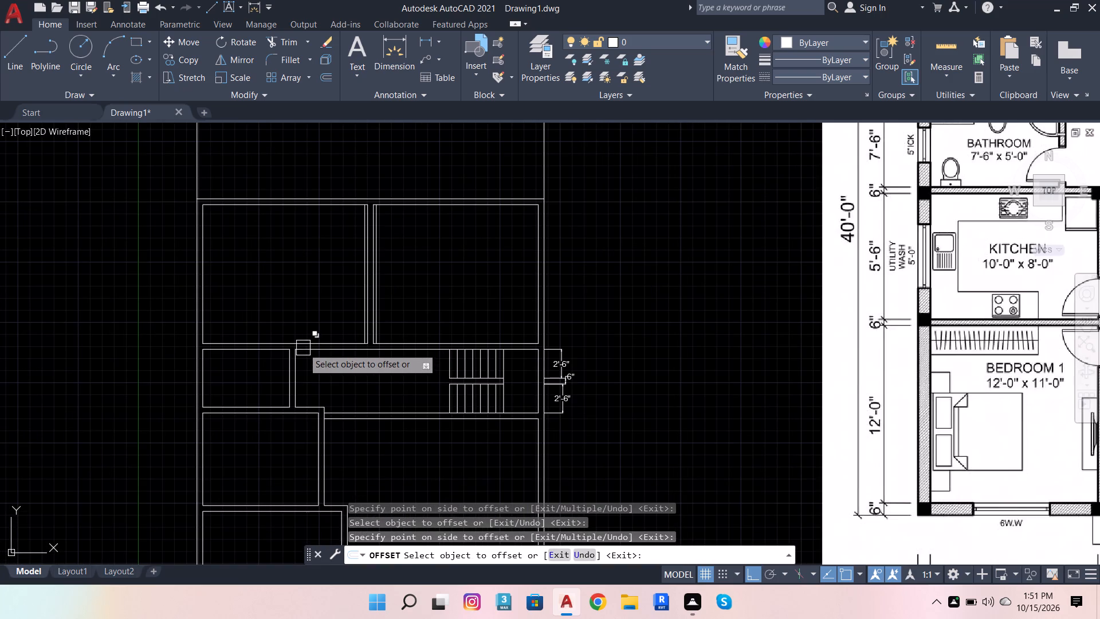
scroll(294, 346, down, 1)
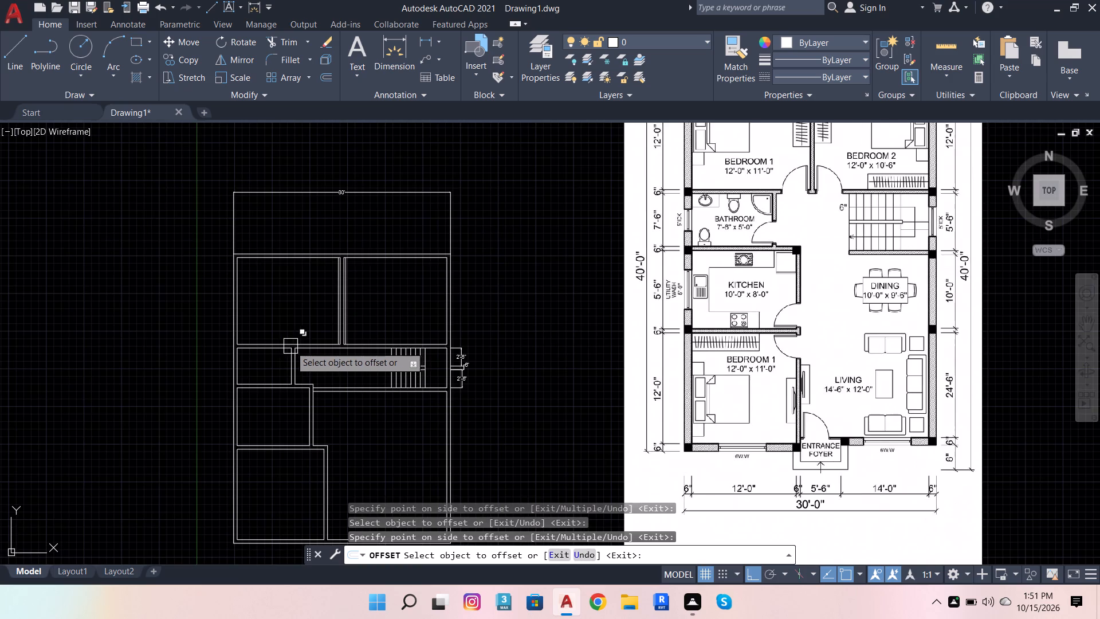
scroll(249, 346, up, 2)
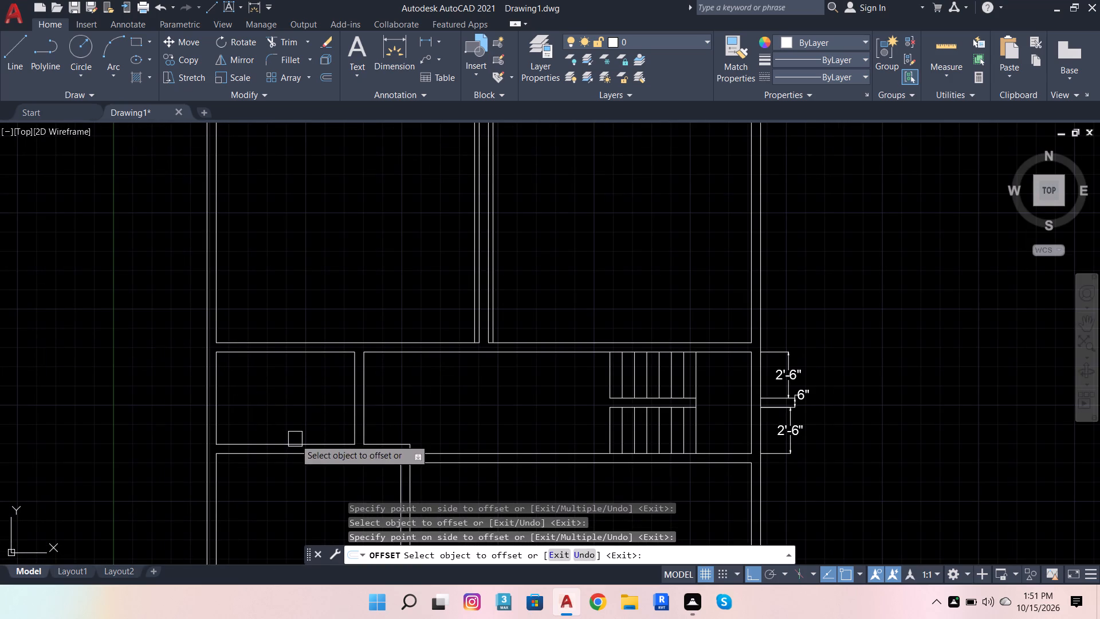
click(295, 439)
click(288, 392)
Offset the kitchen's lower wall line 3" upward twice in succession, into the kitchen.
scroll(332, 381, down, 2)
scroll(325, 441, up, 1)
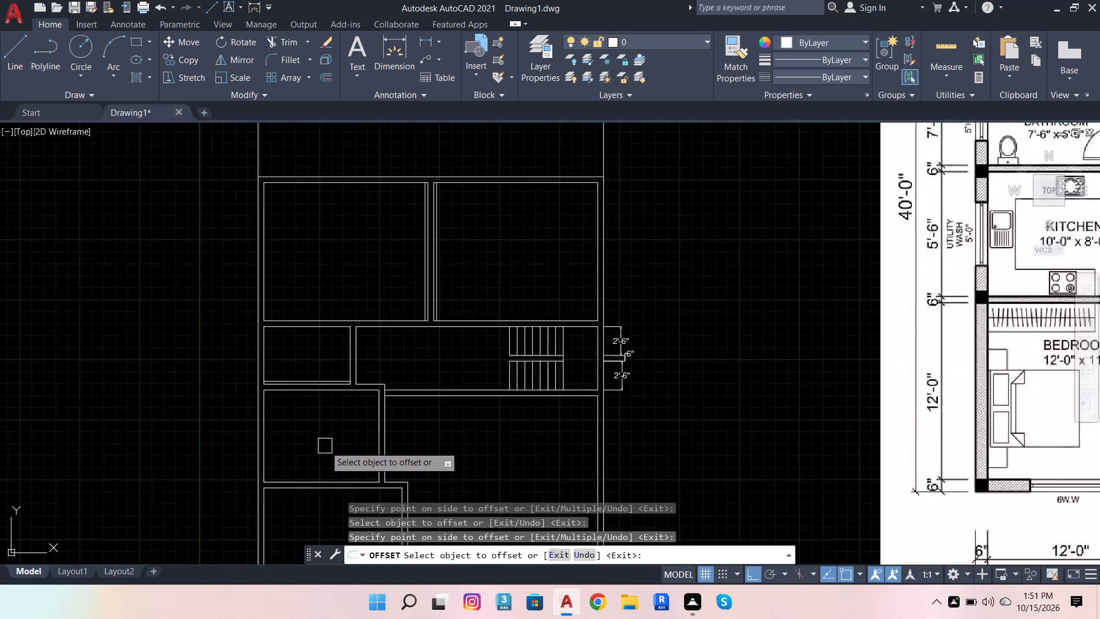
scroll(325, 446, up, 1)
scroll(328, 462, down, 1)
scroll(322, 503, up, 3)
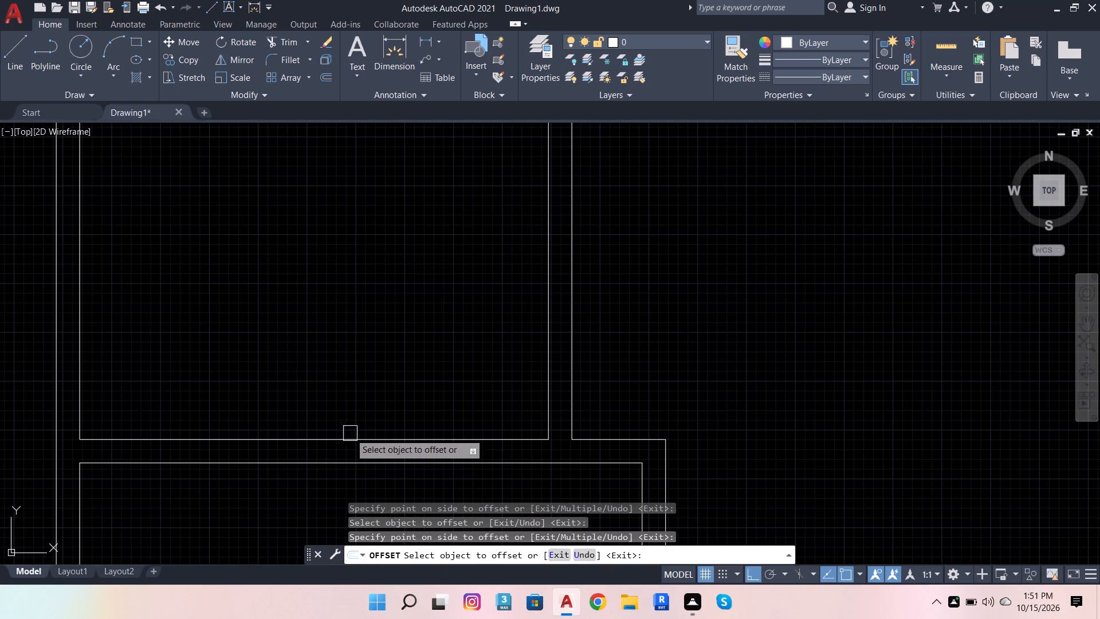
click(351, 432)
click(367, 442)
click(368, 389)
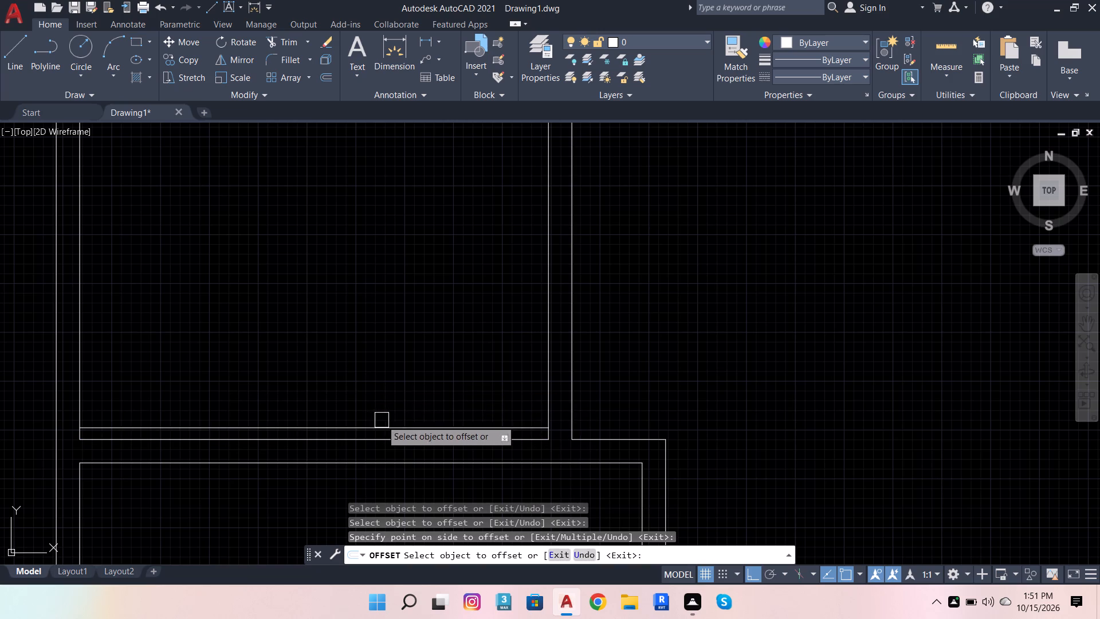
click(382, 426)
click(373, 367)
Offset the lower bedroom's upper wall line 3" downward twice in succession, into the bedroom.
scroll(394, 419, down, 2)
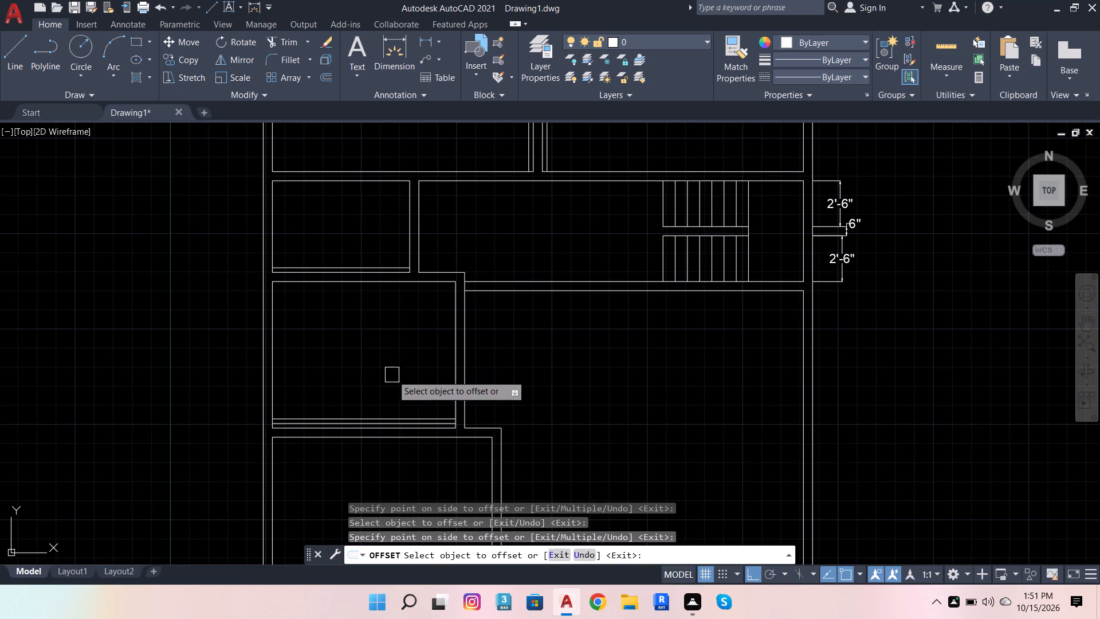
scroll(392, 380, down, 3)
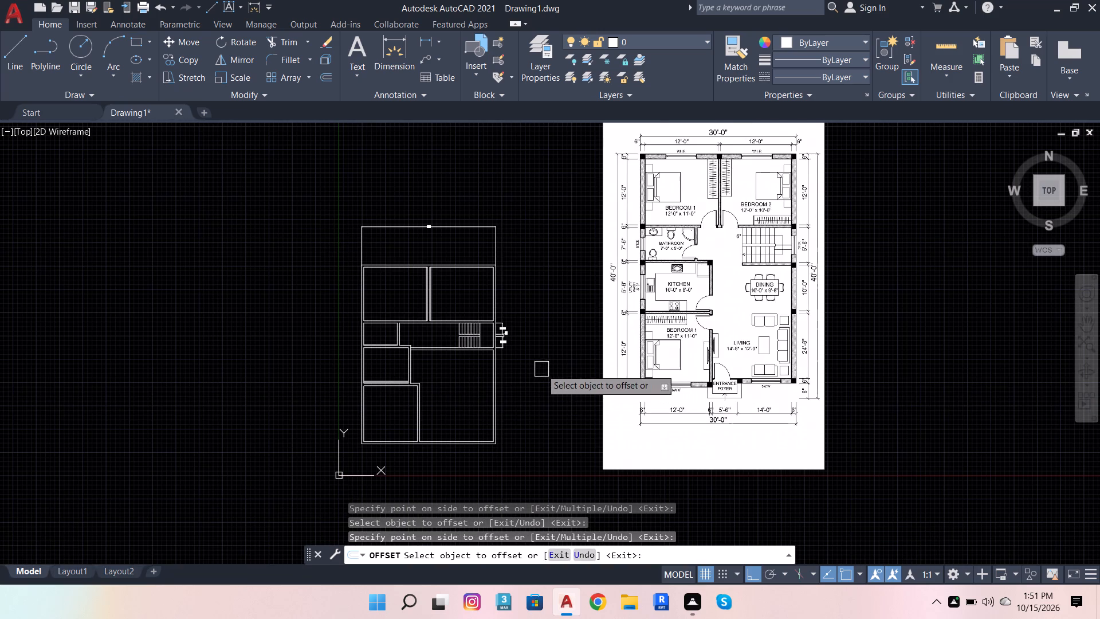
scroll(427, 391, up, 3)
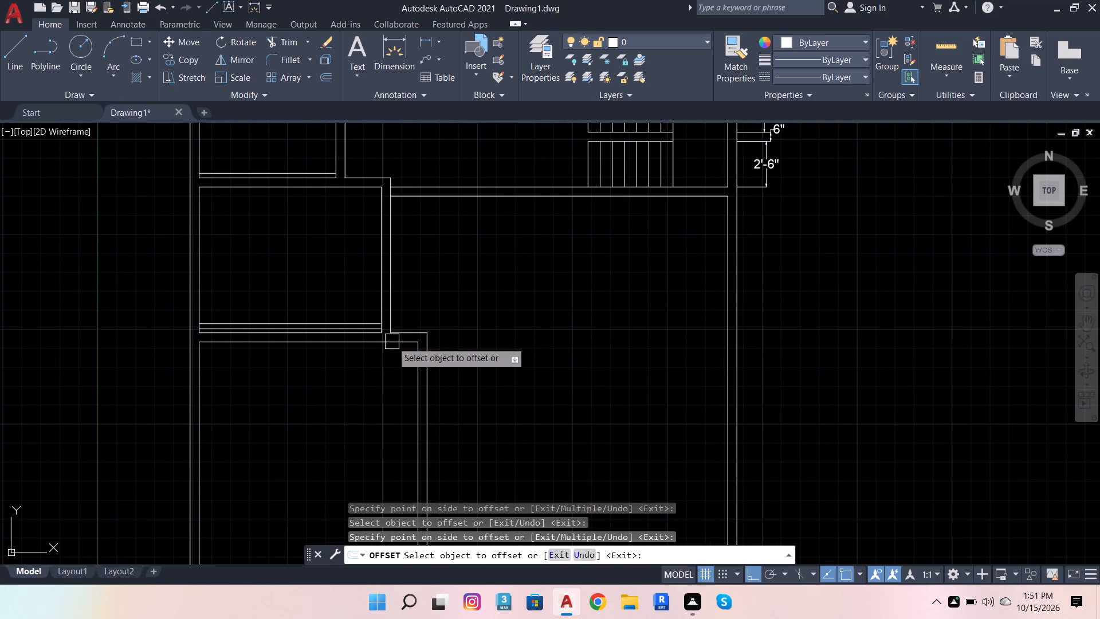
click(385, 350)
click(390, 345)
click(374, 375)
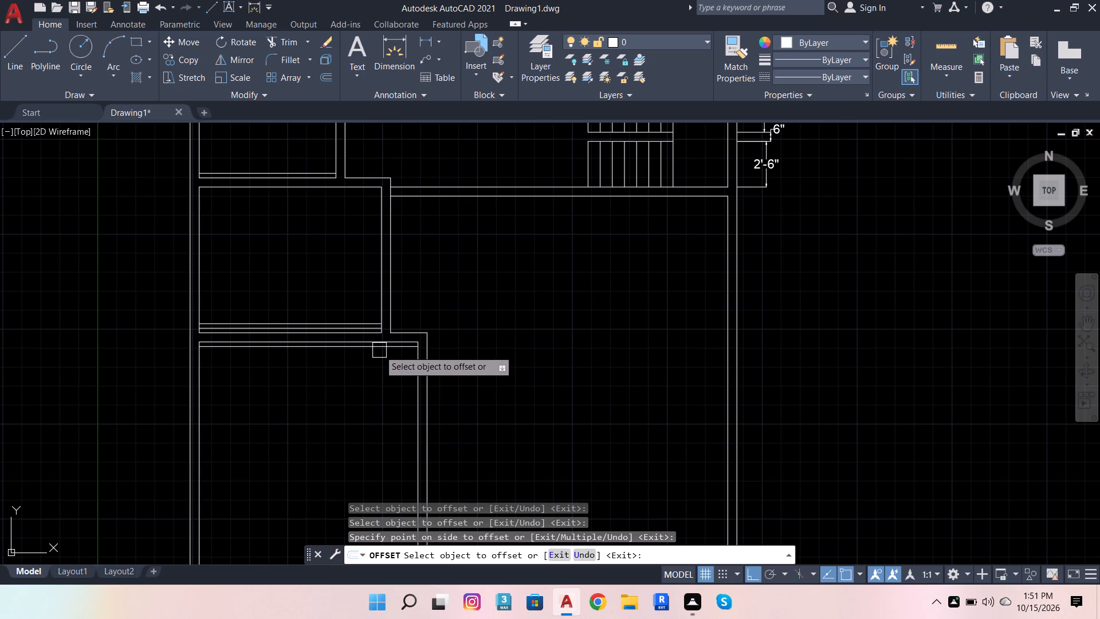
scroll(380, 350, up, 4)
drag(396, 340, 400, 334)
click(397, 395)
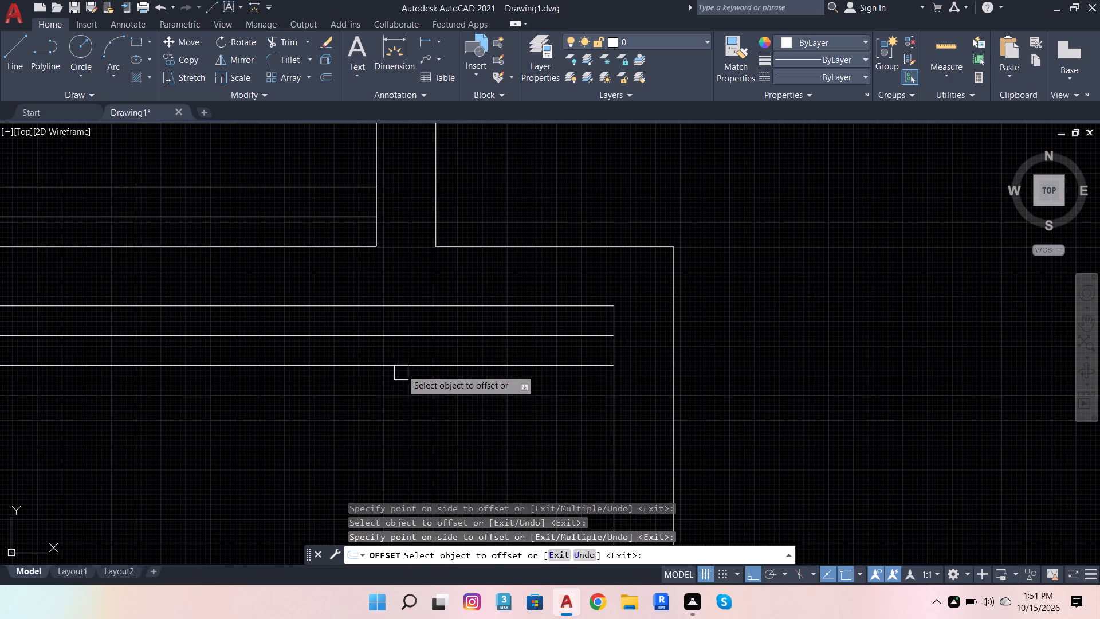
Offset the living-side face of the lower bedroom's right partition 3" toward the living area, twice in succession.
scroll(472, 279, down, 5)
scroll(484, 409, down, 2)
scroll(488, 425, up, 1)
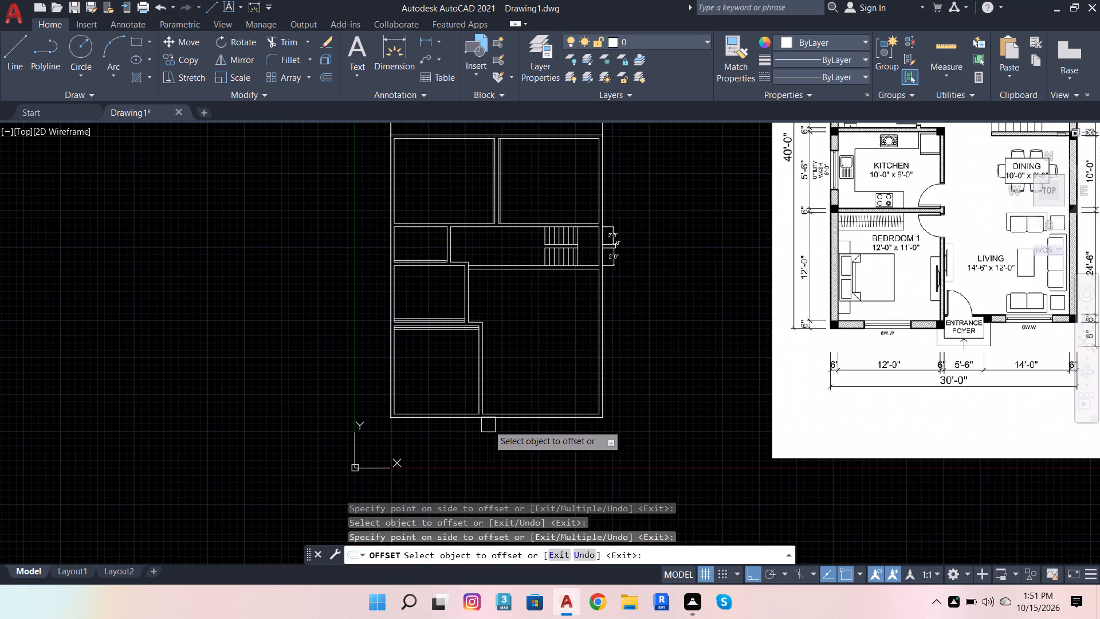
scroll(485, 416, up, 3)
click(469, 362)
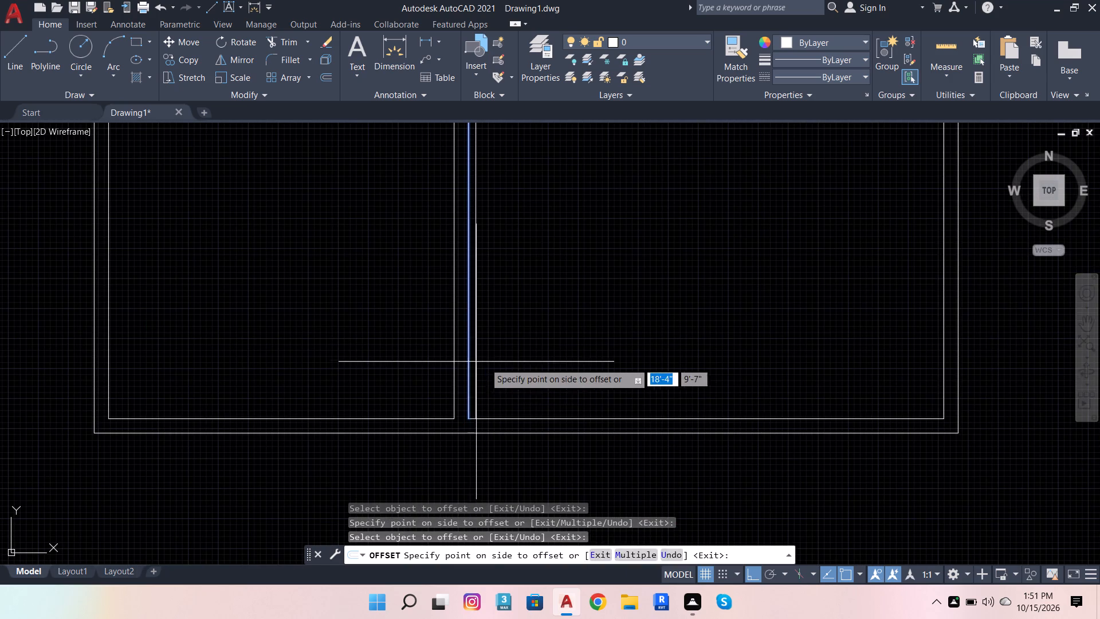
click(518, 370)
click(480, 365)
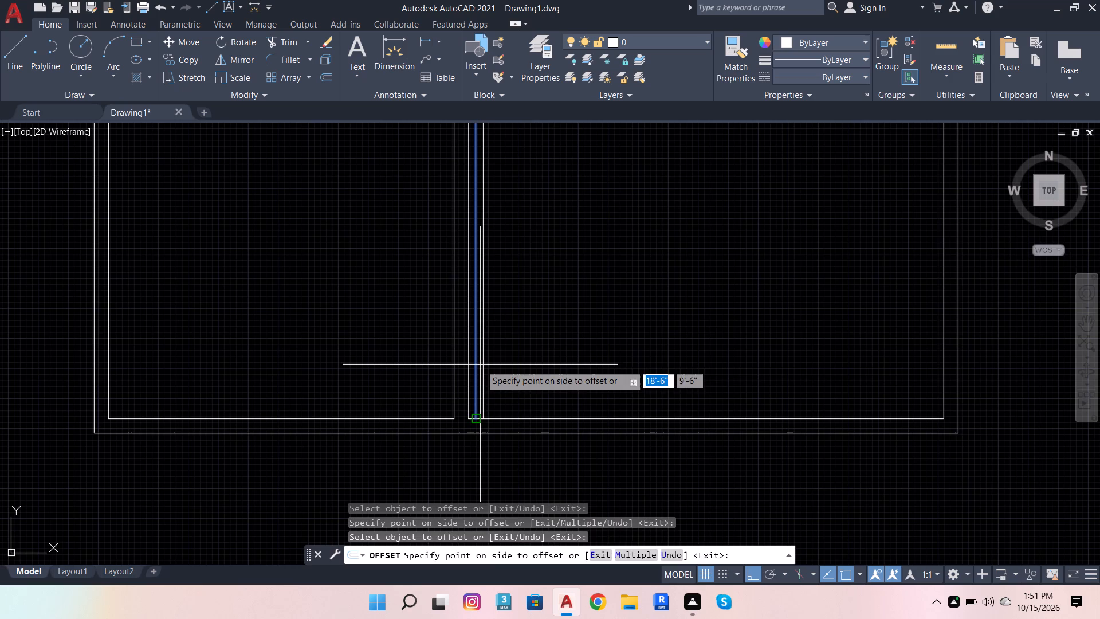
click(547, 358)
Extend the second offset lines to the outer wall's outer line below, the kitchen wall's outer face and the bedroom partition's living-side face.
scroll(384, 414, down, 4)
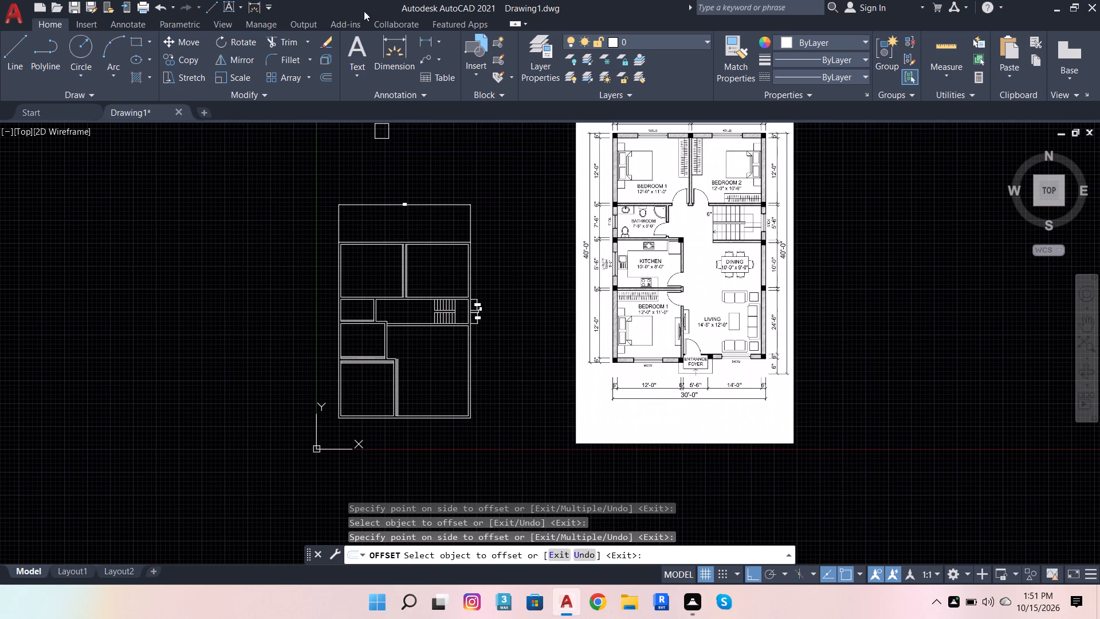
click(290, 44)
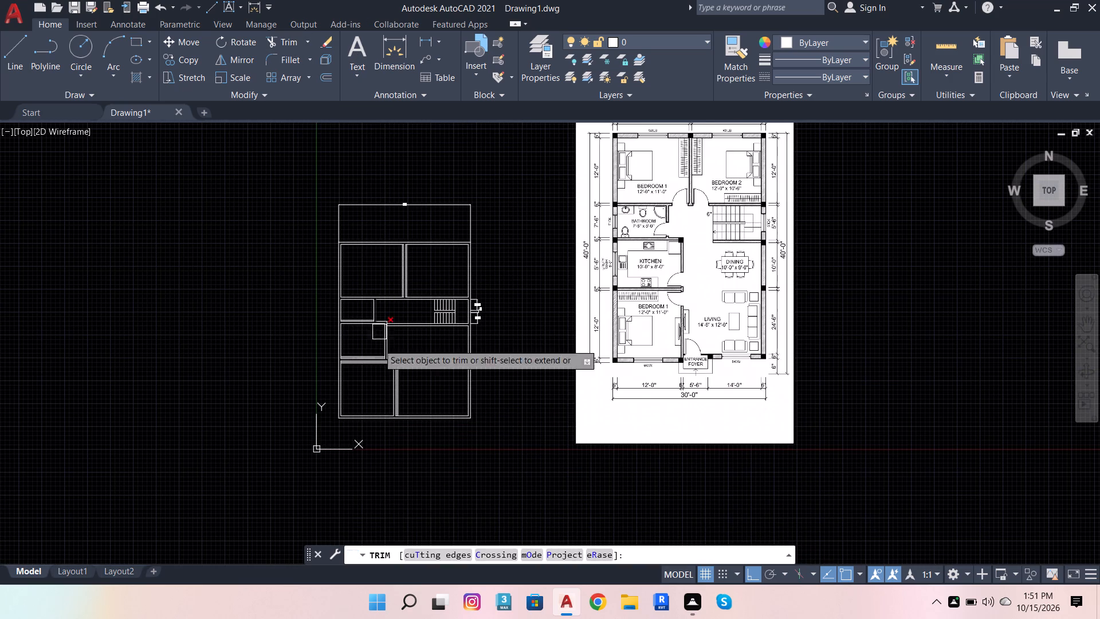
scroll(395, 413, up, 3)
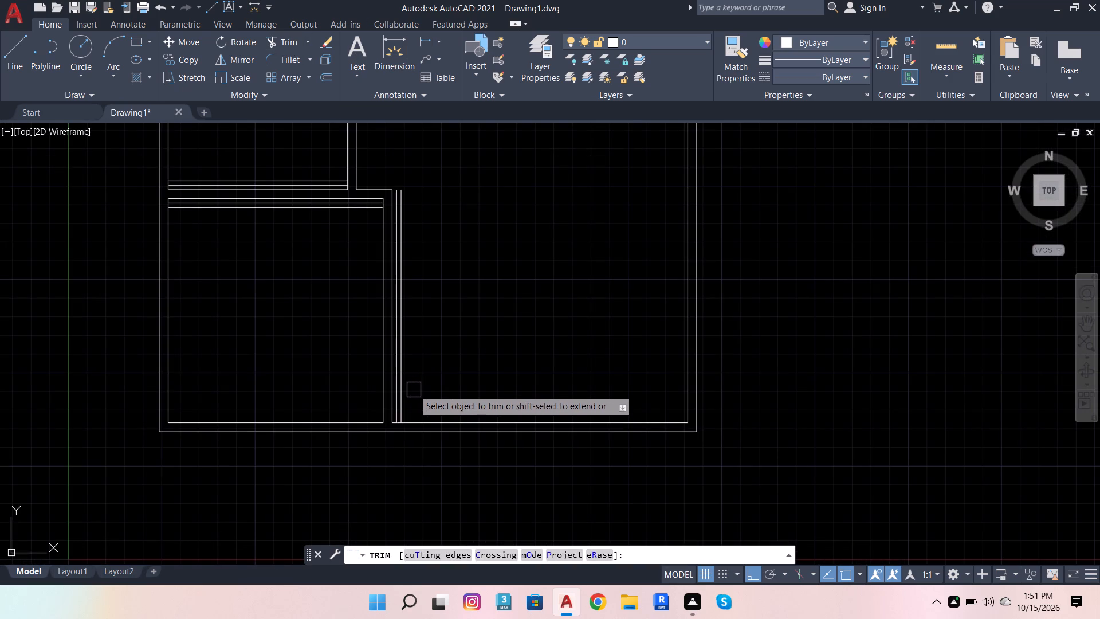
shift+click(408, 398)
shift+scroll(454, 348, down, 1)
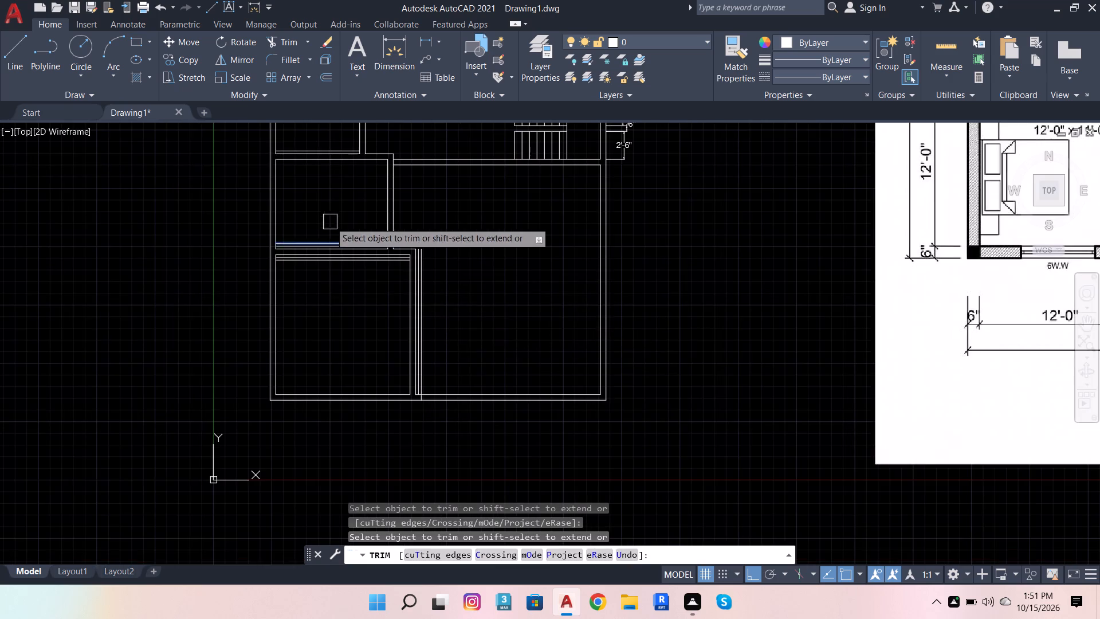
shift+scroll(317, 228, up, 3)
shift+click(518, 267)
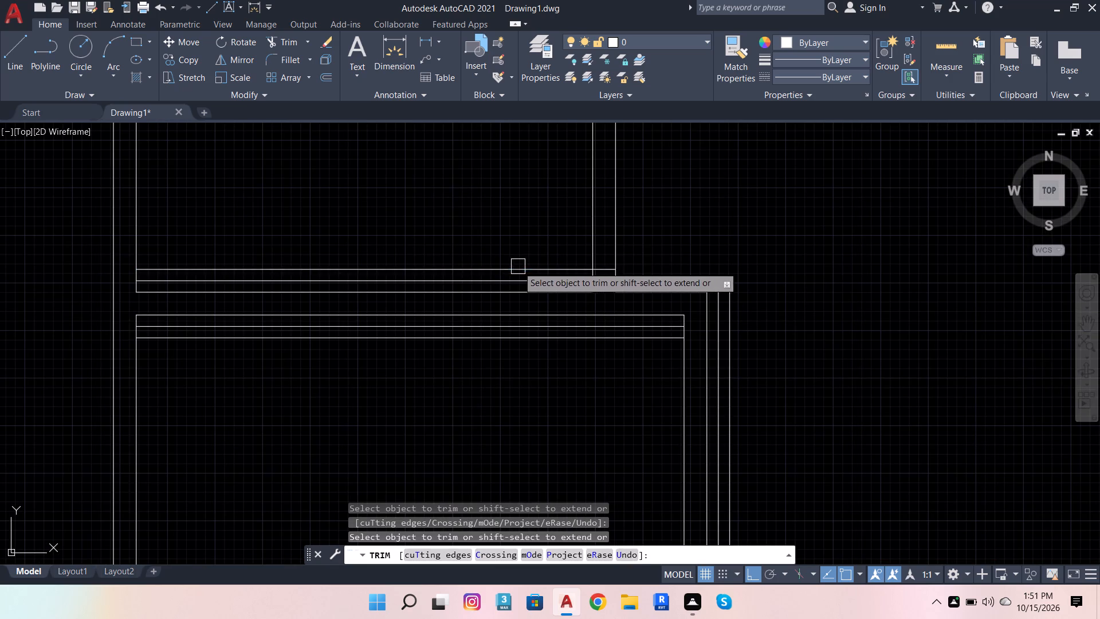
shift+click(608, 341)
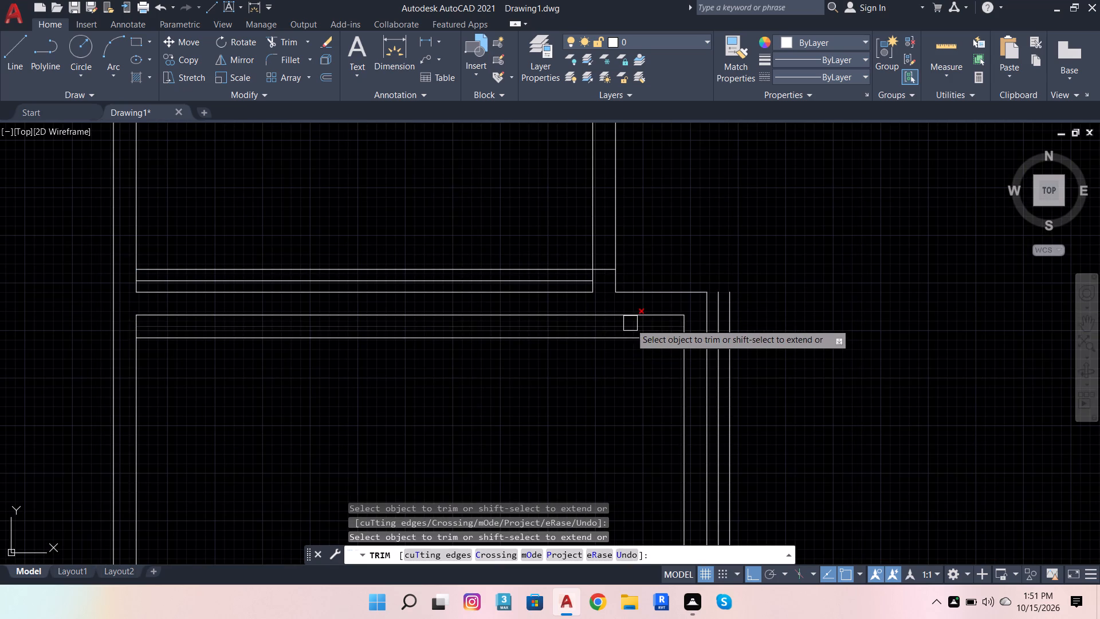
Remove the intermediate 3" offset lines in the lower bedroom, the kitchen and the living area with Trim.
scroll(630, 323, up, 1)
click(630, 328)
click(524, 252)
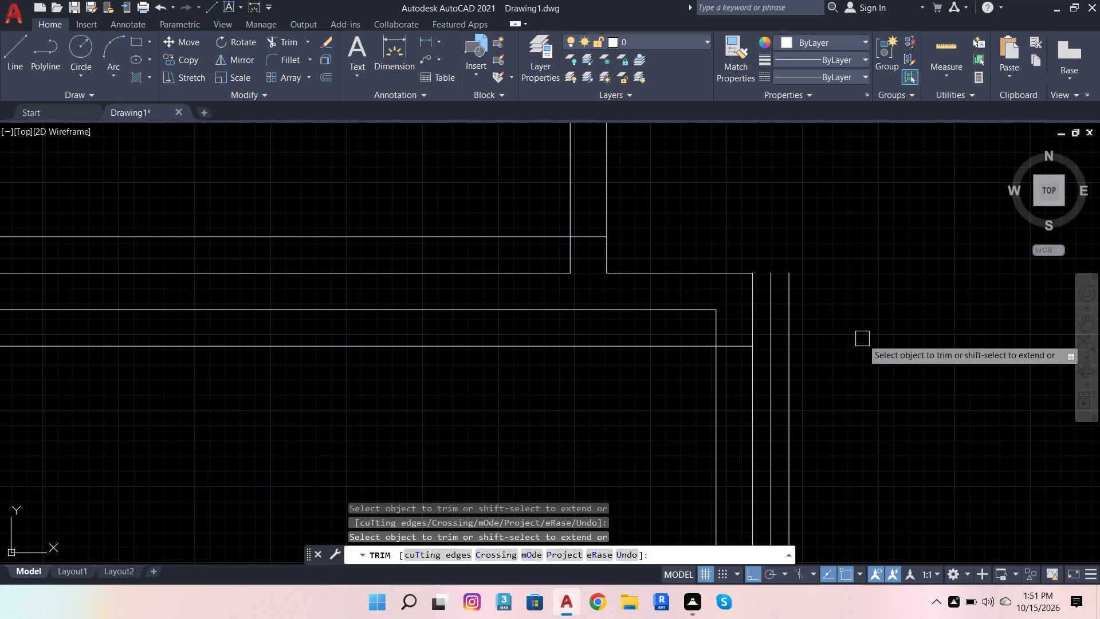
click(776, 354)
Extend the bathroom's lower offset line across its right wall, and both upper bedroom partition offset lines across the wall below.
scroll(811, 308, down, 5)
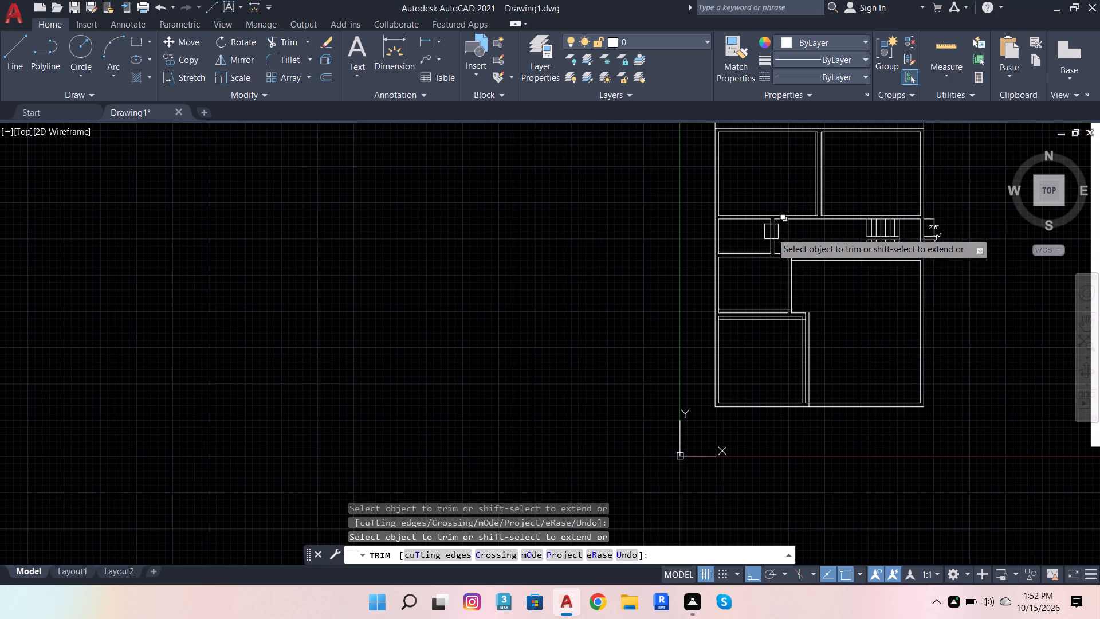
scroll(771, 246, up, 4)
scroll(771, 236, down, 2)
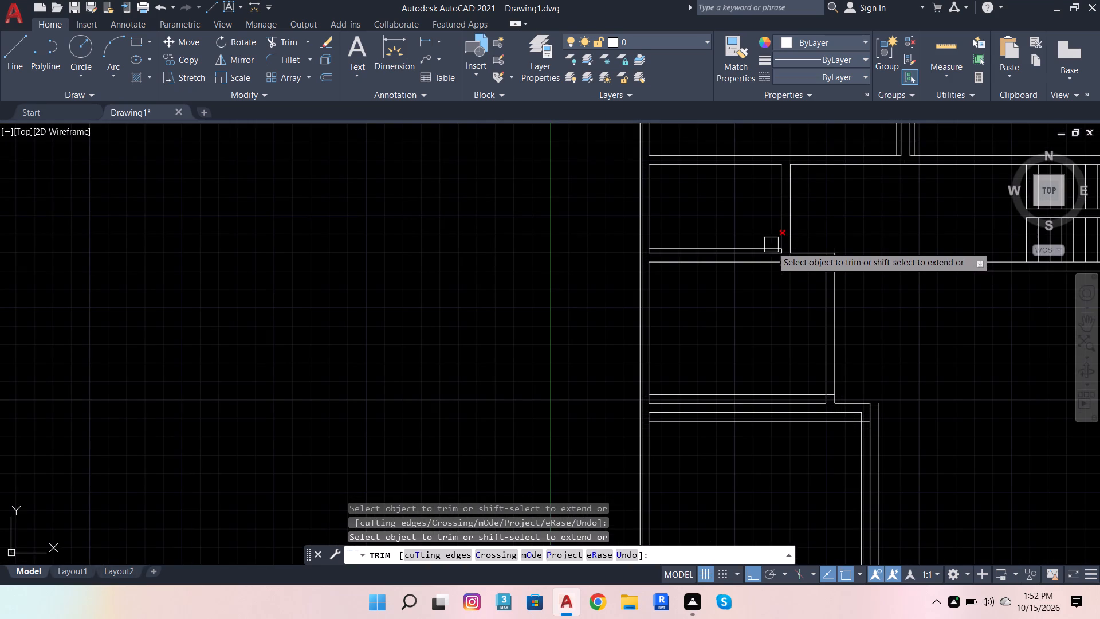
scroll(757, 237, up, 2)
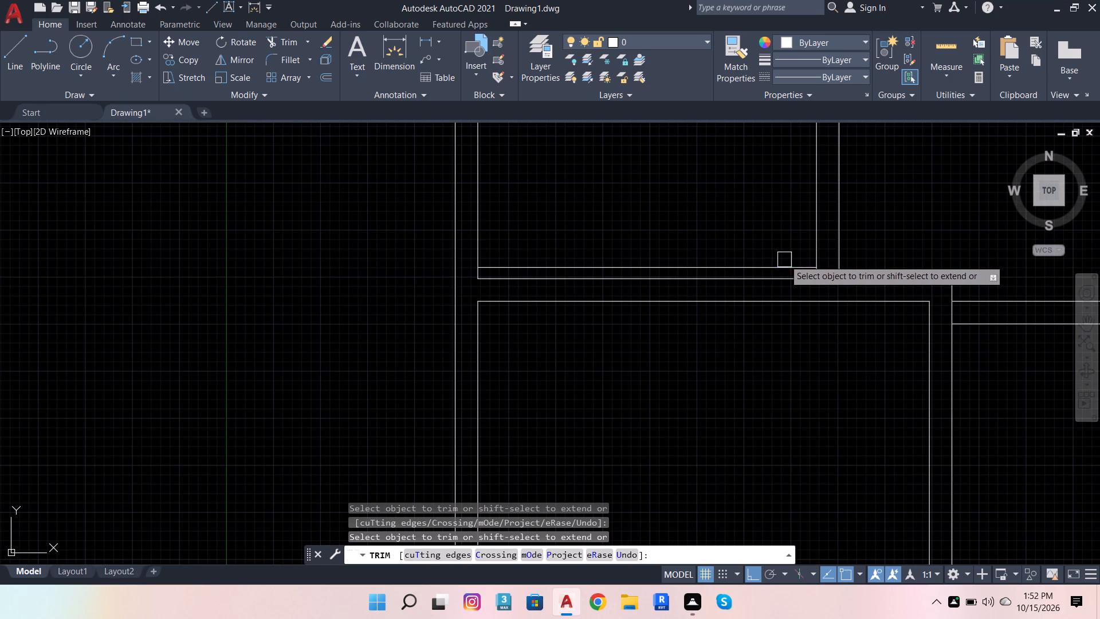
shift+click(792, 264)
shift+scroll(789, 289, down, 4)
scroll(836, 245, up, 4)
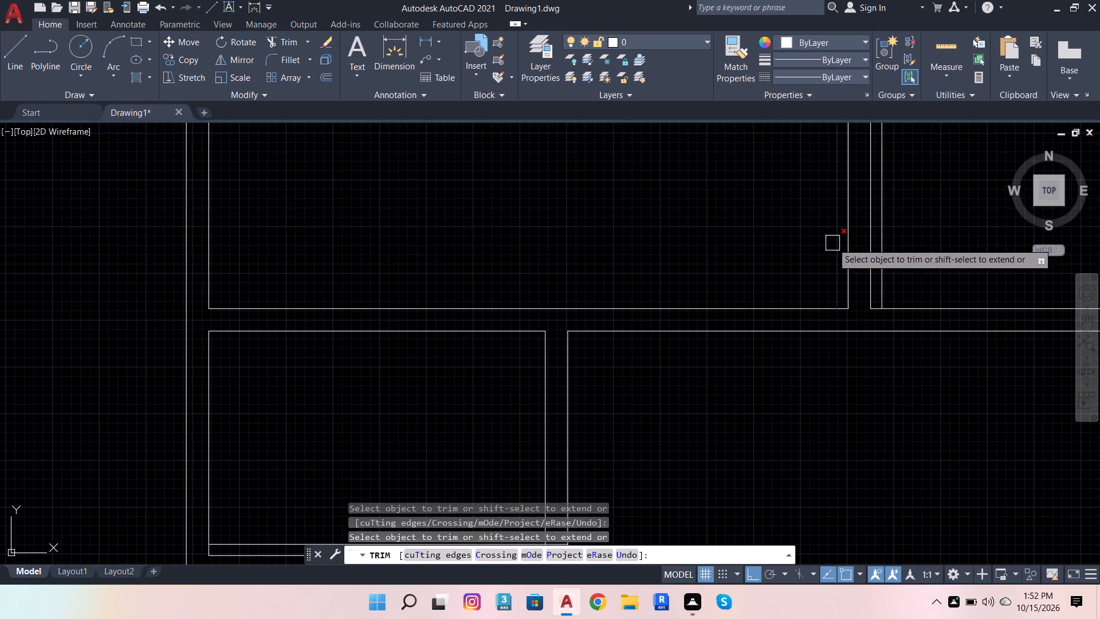
shift+click(832, 252)
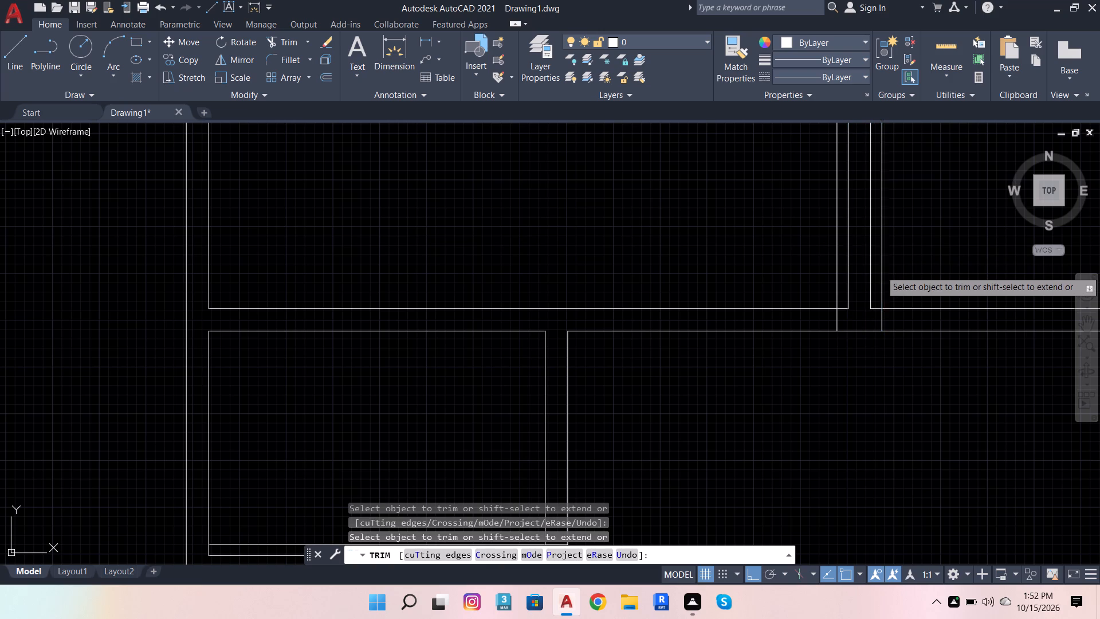
shift+click(881, 271)
Offset the two extended lines beside the upper bedroom partition outward by 2'-6", into each bedroom.
scroll(250, 291, down, 2)
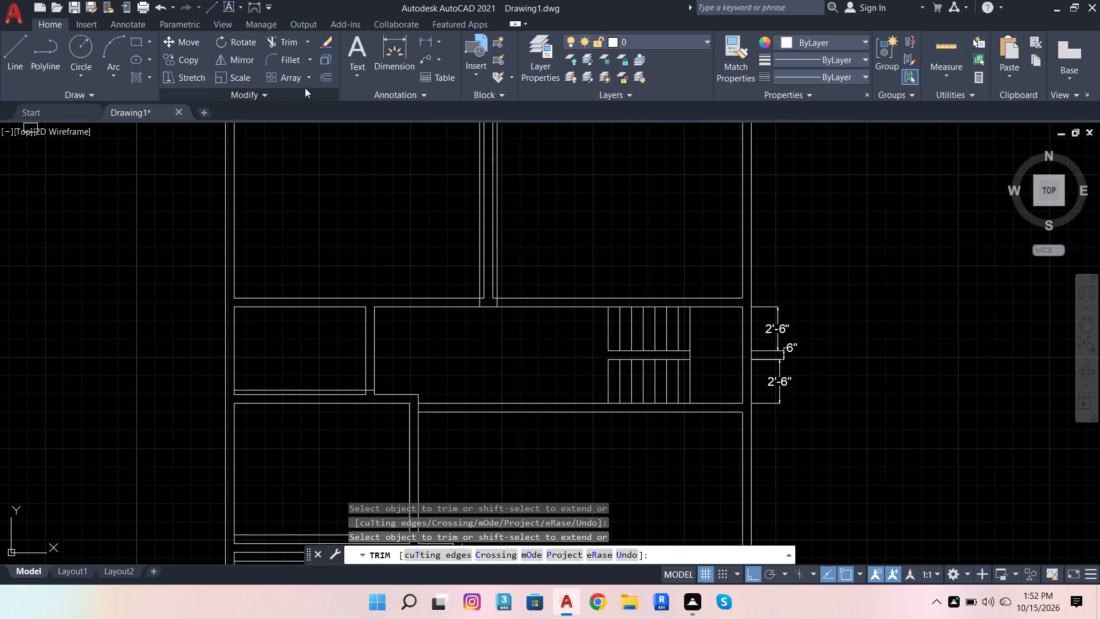
click(319, 79)
scroll(437, 271, up, 3)
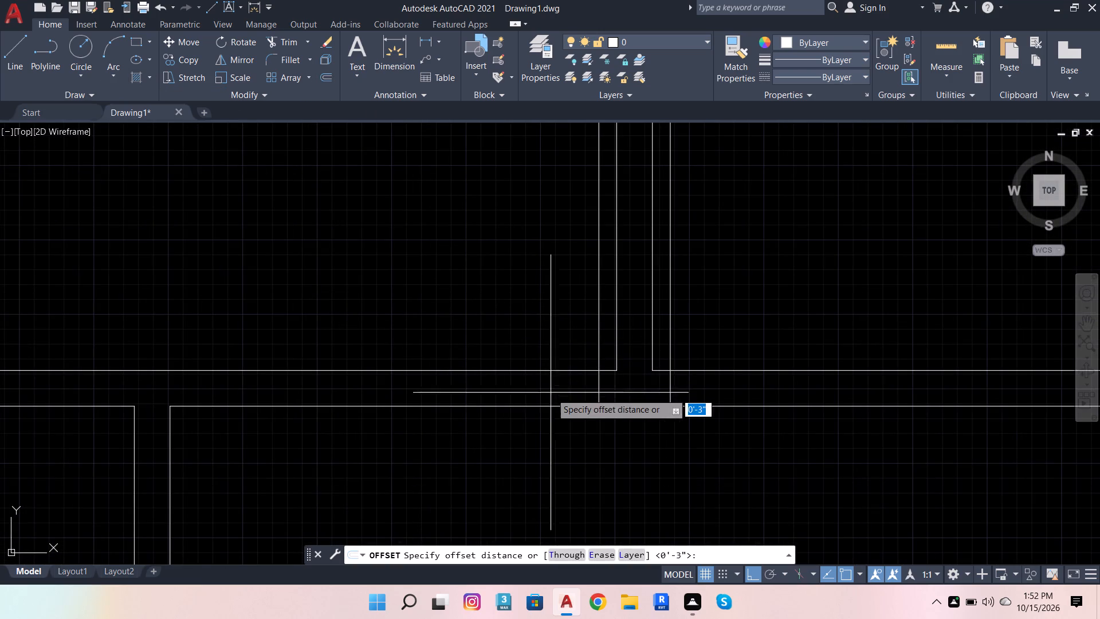
click(601, 406)
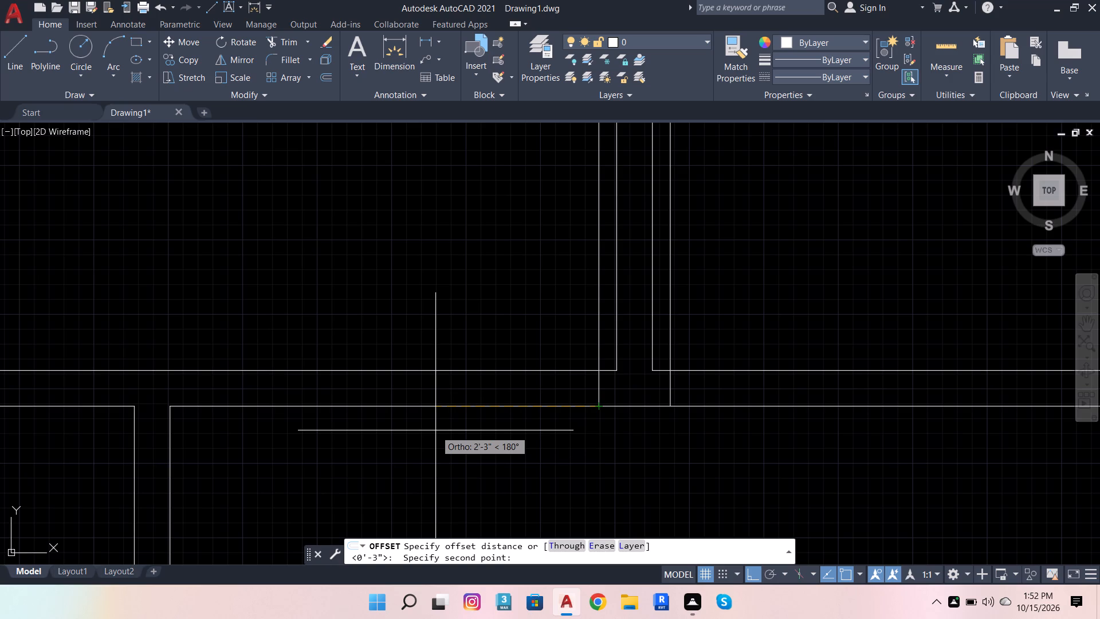
text(2'6)
key(Return)
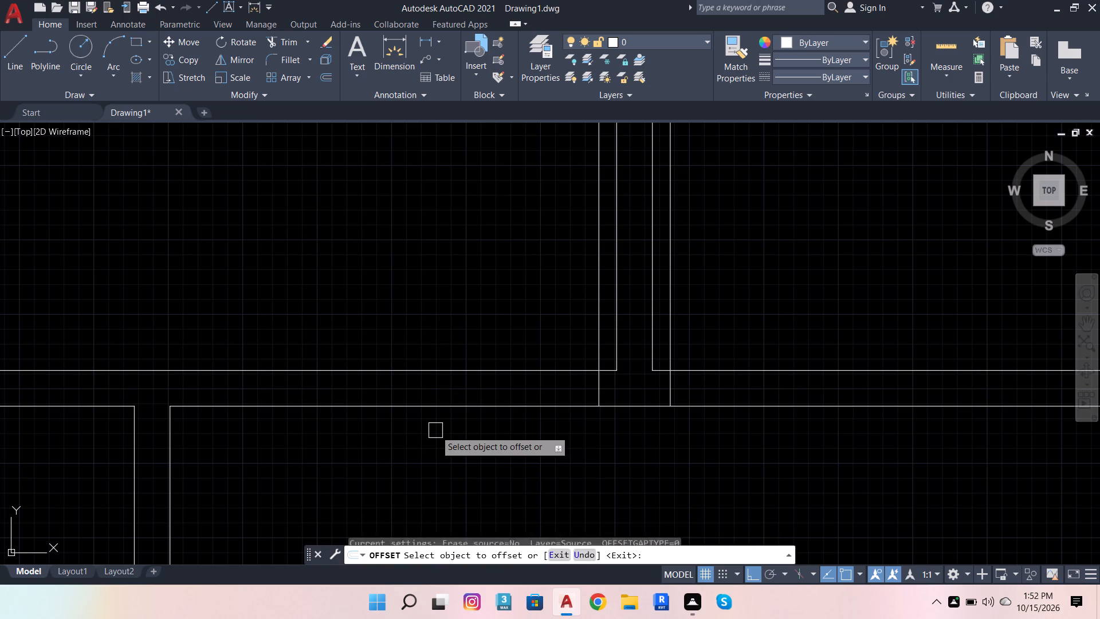
click(600, 336)
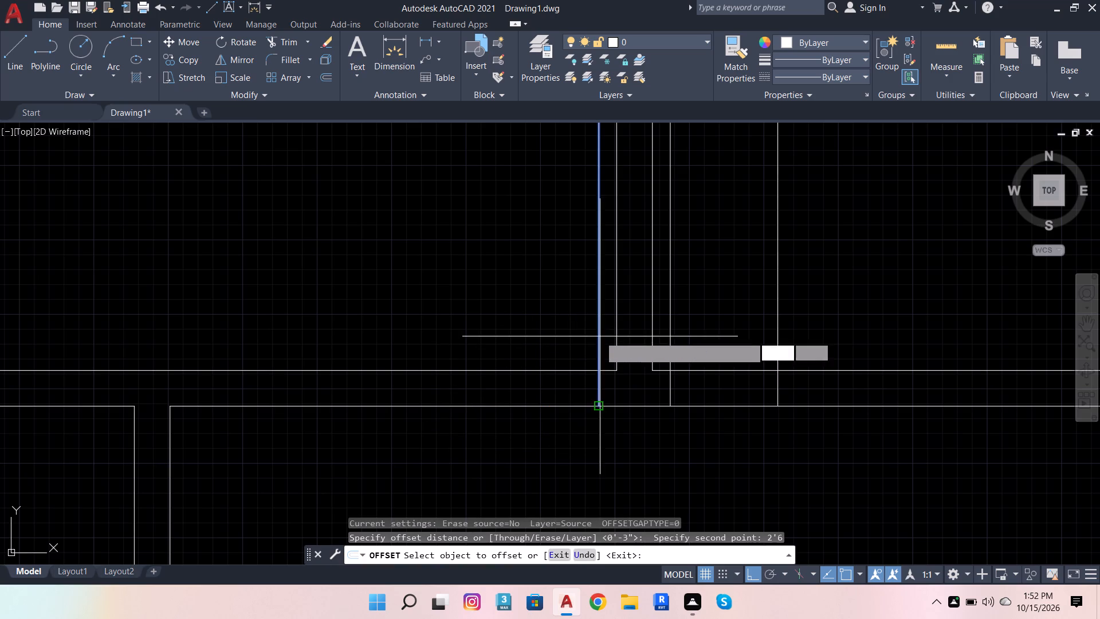
click(418, 372)
click(607, 331)
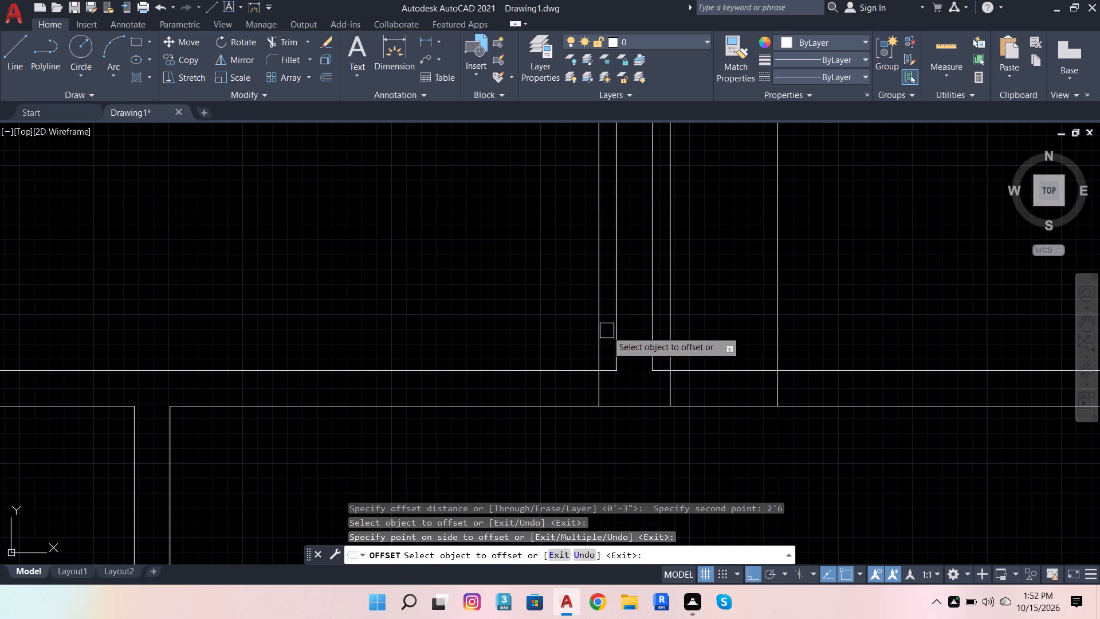
click(601, 320)
click(454, 345)
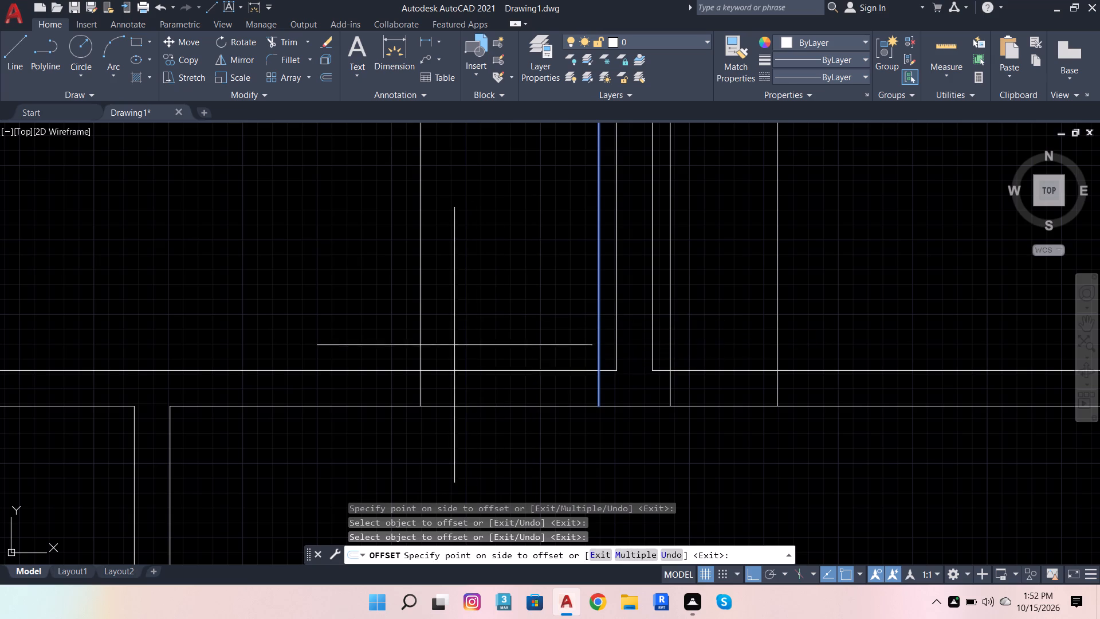
click(668, 315)
click(912, 317)
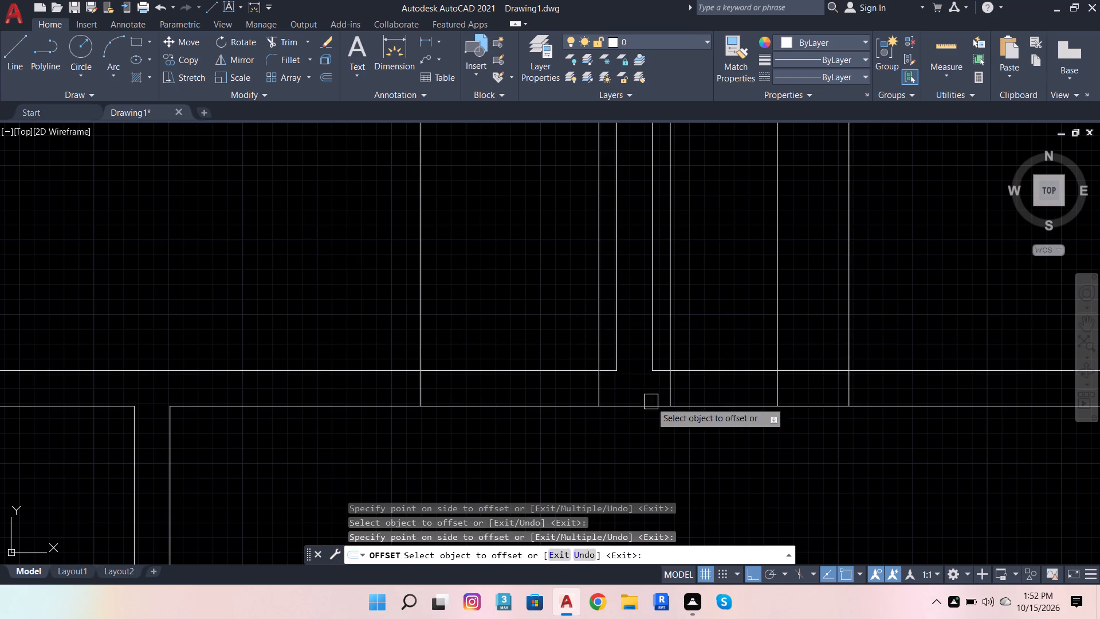
Offset the extended lower lines of the bathroom and the kitchen 2'-6" upward into each room.
scroll(621, 395, down, 5)
scroll(553, 405, up, 6)
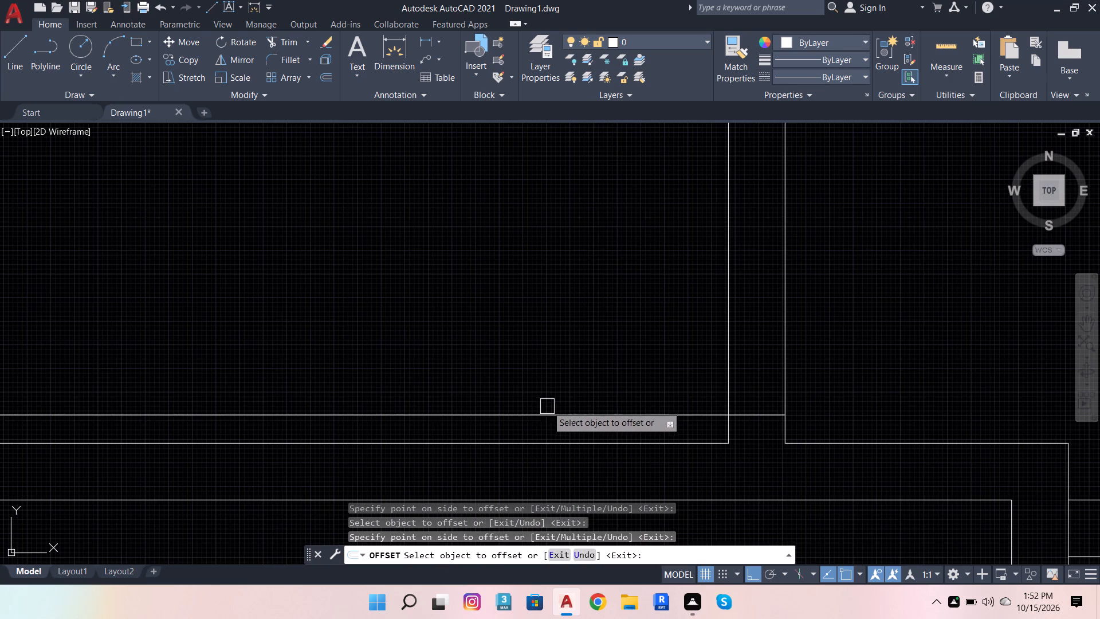
click(551, 412)
click(528, 319)
scroll(568, 293, down, 3)
scroll(607, 332, down, 1)
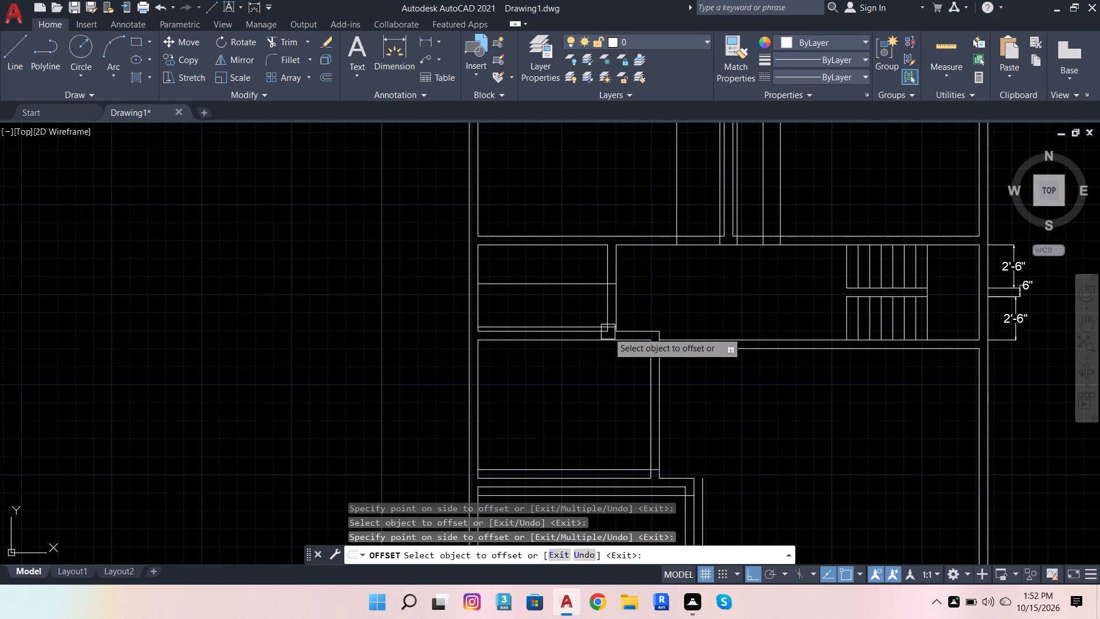
scroll(622, 489, up, 2)
click(649, 437)
click(577, 292)
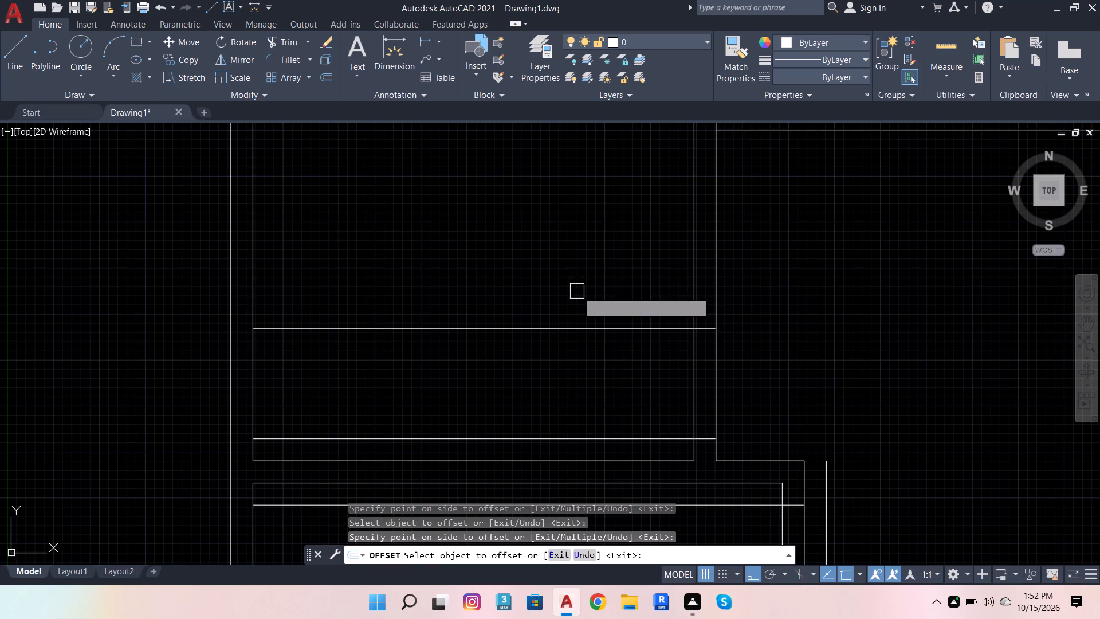
Offset the lower bedroom's upper line 2'-6" downward and the living area's vertical line beside the partition 2'-6" away from it.
scroll(599, 268, down, 3)
scroll(616, 334, up, 3)
click(611, 296)
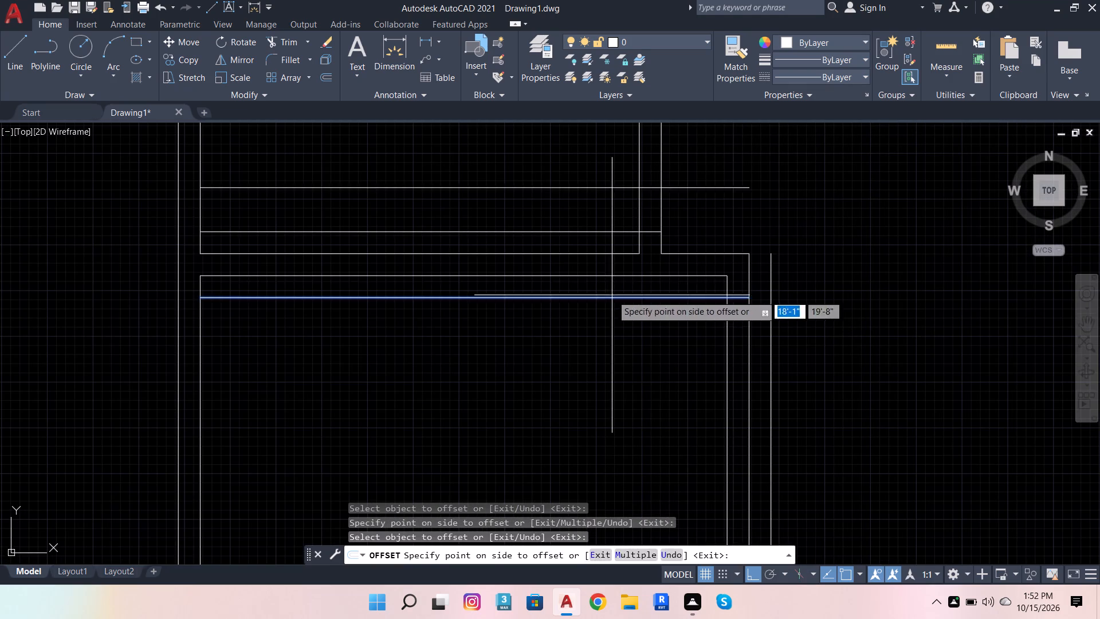
drag(603, 384, 606, 389)
click(767, 331)
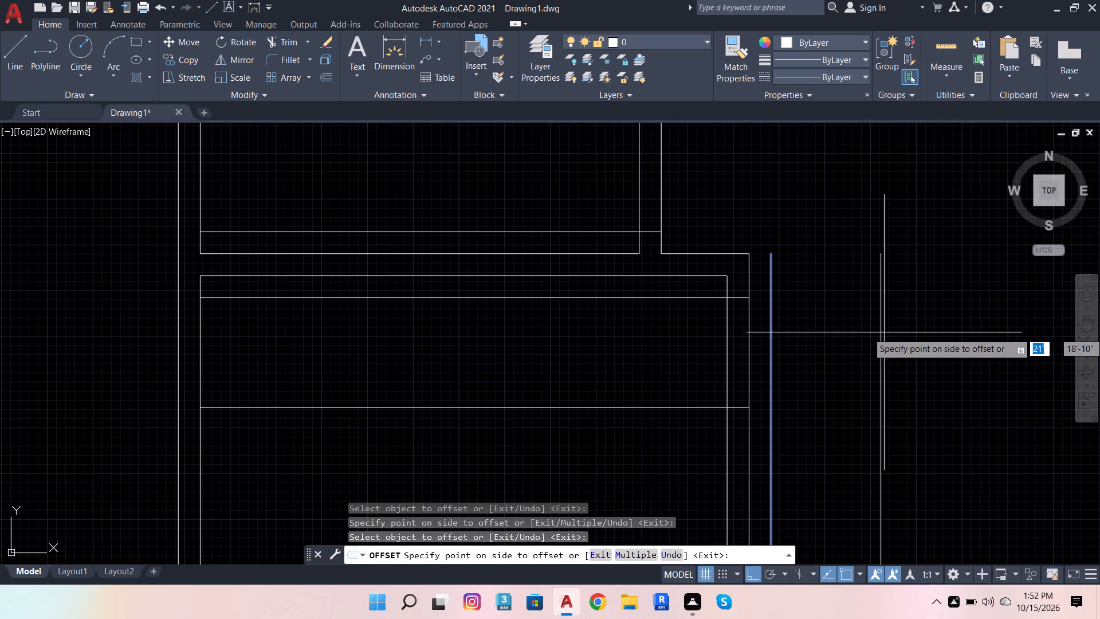
click(894, 332)
Trim the lower bedroom's offset lines back to its right wall and cut the door opening between them.
scroll(738, 378, down, 2)
scroll(732, 397, up, 1)
scroll(519, 273, down, 2)
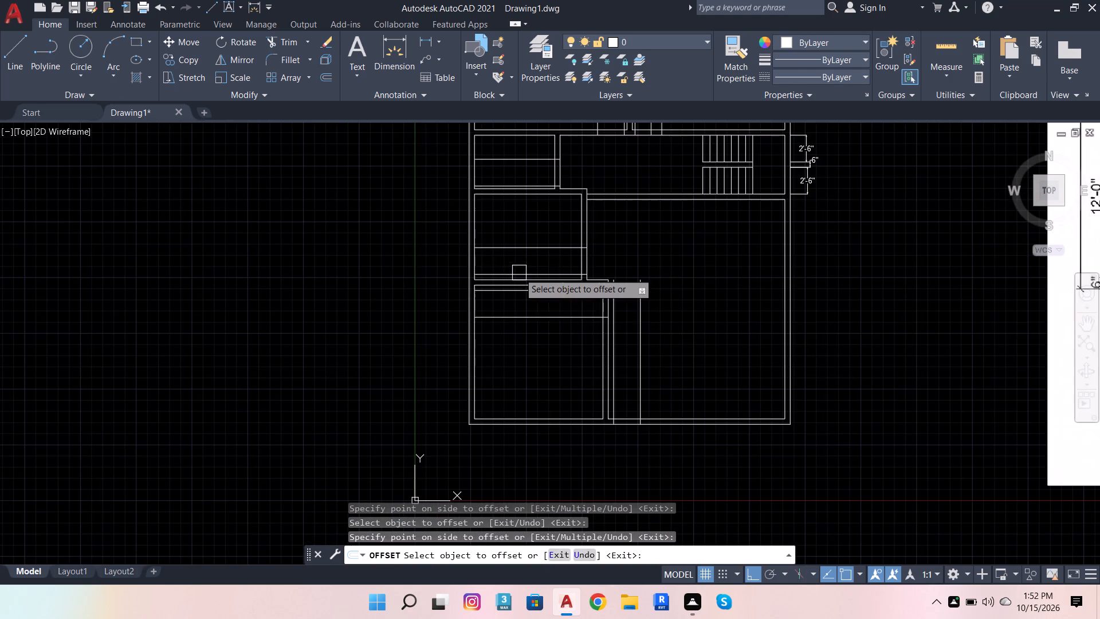
click(278, 42)
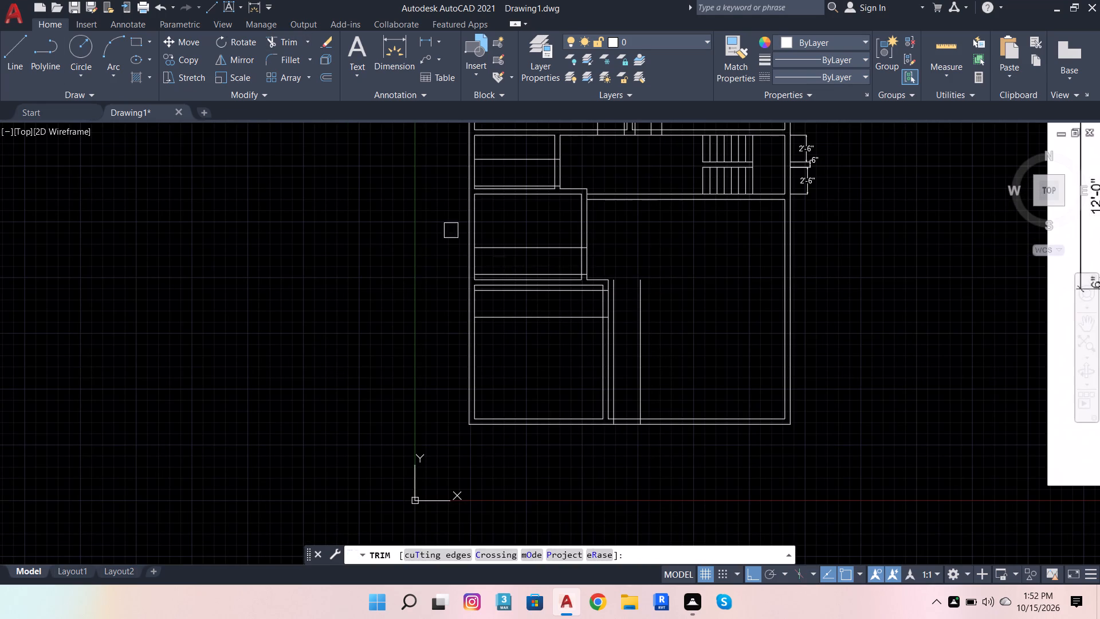
scroll(582, 314, up, 3)
click(573, 324)
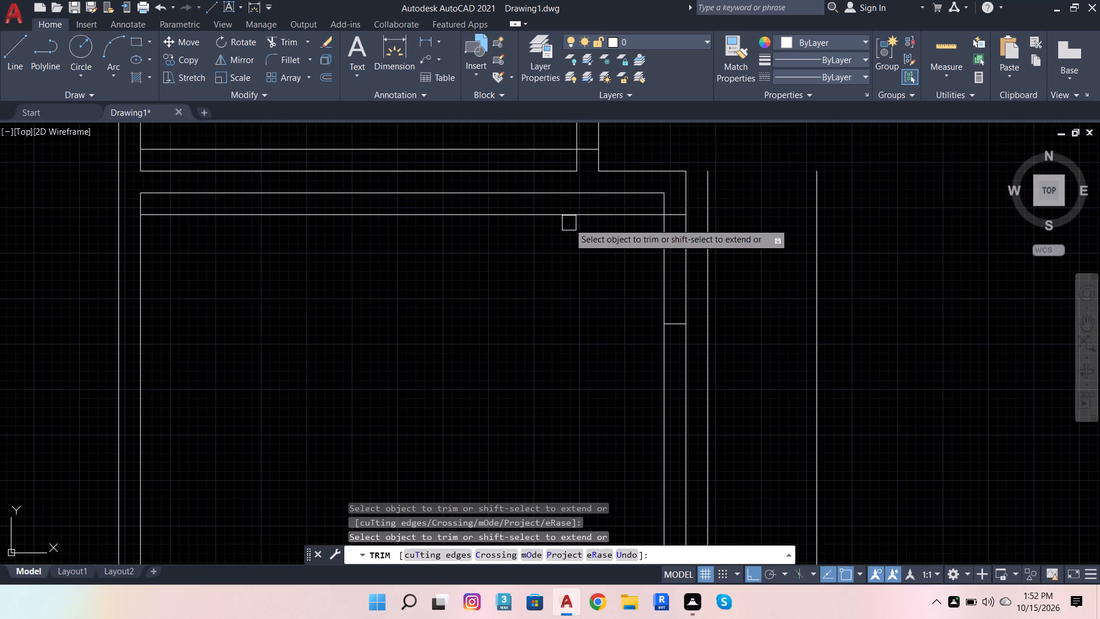
click(569, 223)
click(577, 206)
click(614, 242)
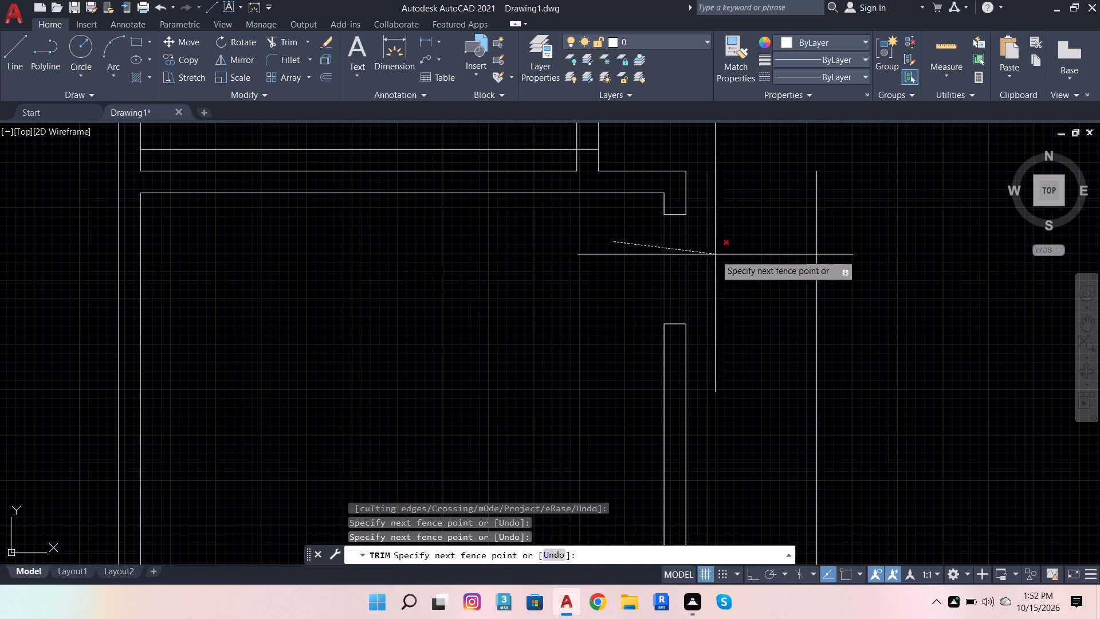
click(677, 256)
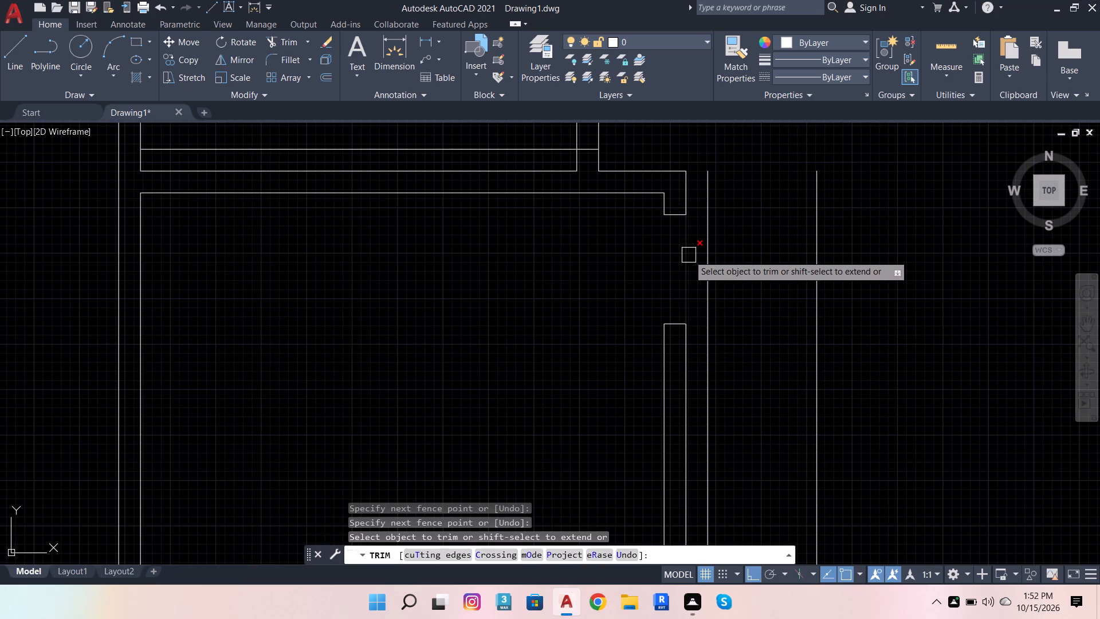
click(689, 255)
Trim the living area's two vertical offset lines back to the bottom outer wall and cut the entrance opening between them.
scroll(592, 245, down, 4)
scroll(615, 286, up, 3)
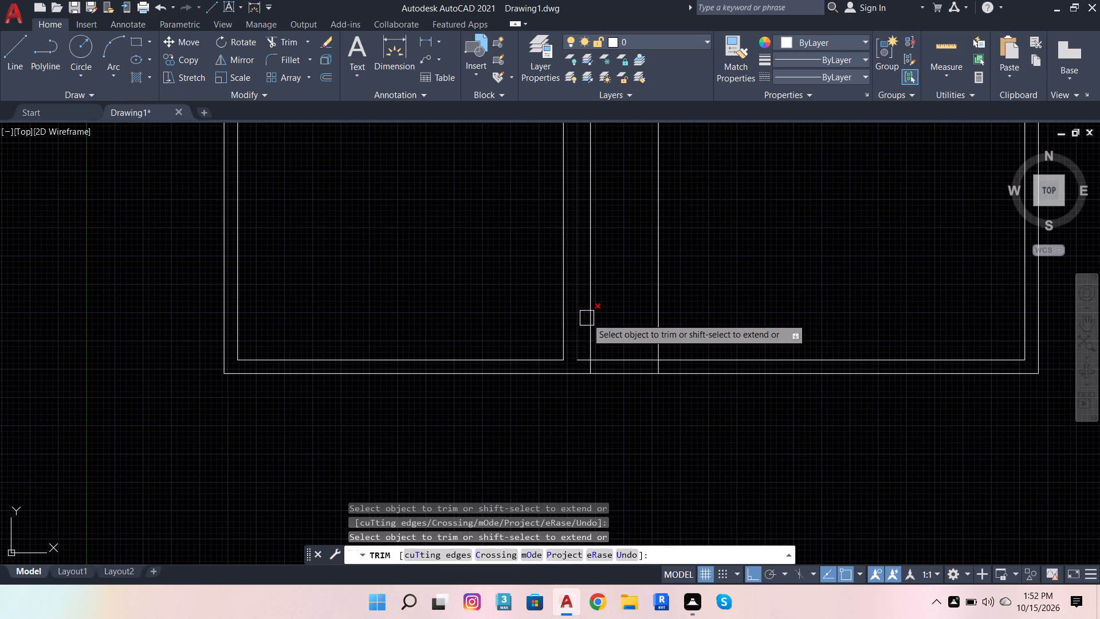
click(594, 316)
click(661, 313)
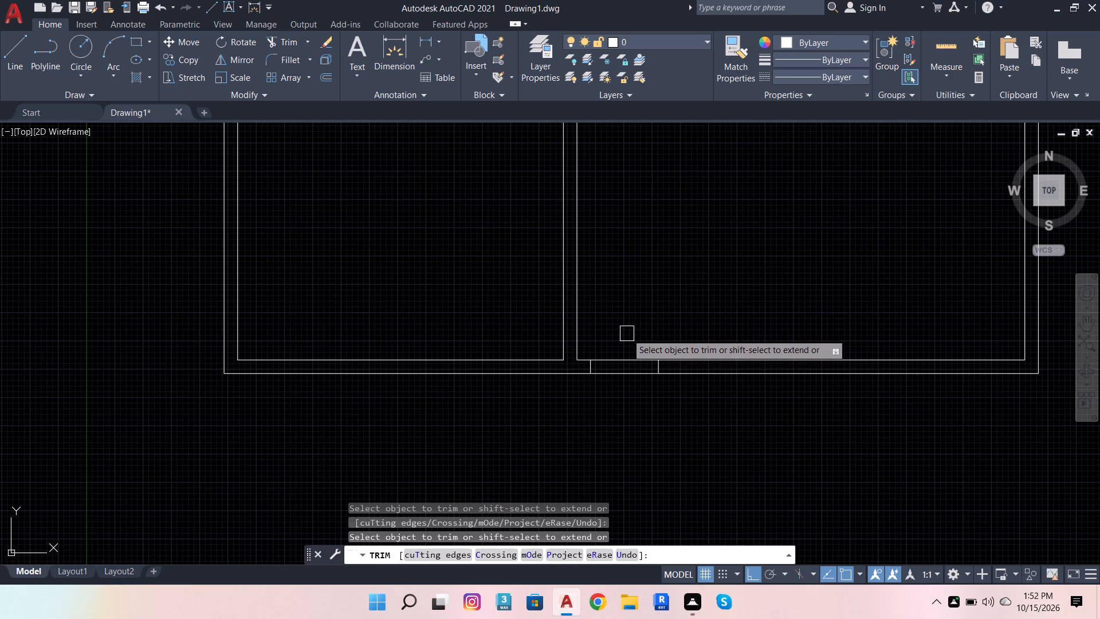
click(627, 334)
click(626, 401)
Trim the kitchen's two offset lines back to its right wall and cut the door opening between them.
scroll(645, 412, down, 3)
scroll(600, 303, up, 3)
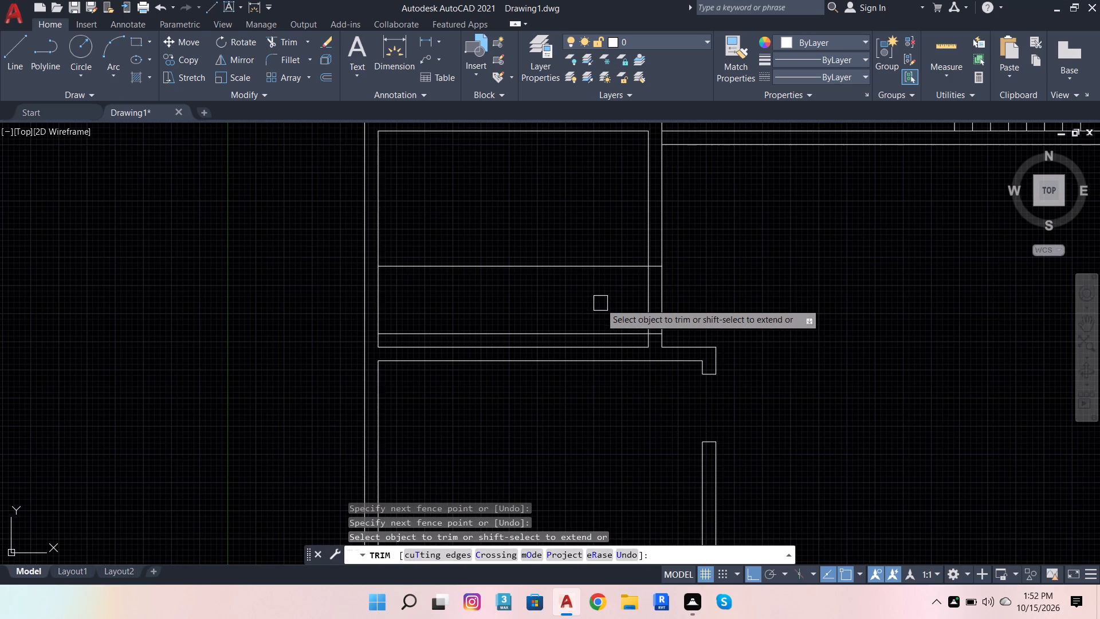
click(609, 270)
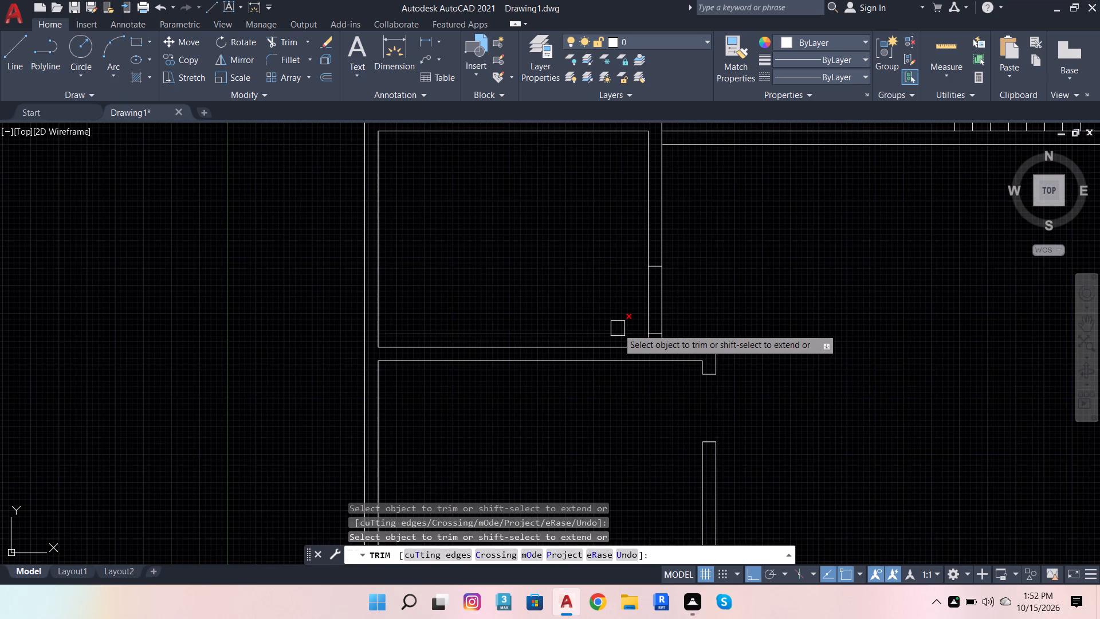
click(618, 328)
click(603, 301)
click(738, 297)
Trim away both wall lines between the kitchen's upper right corner and the staircase to open the passage.
scroll(734, 318, down, 3)
scroll(727, 282, up, 3)
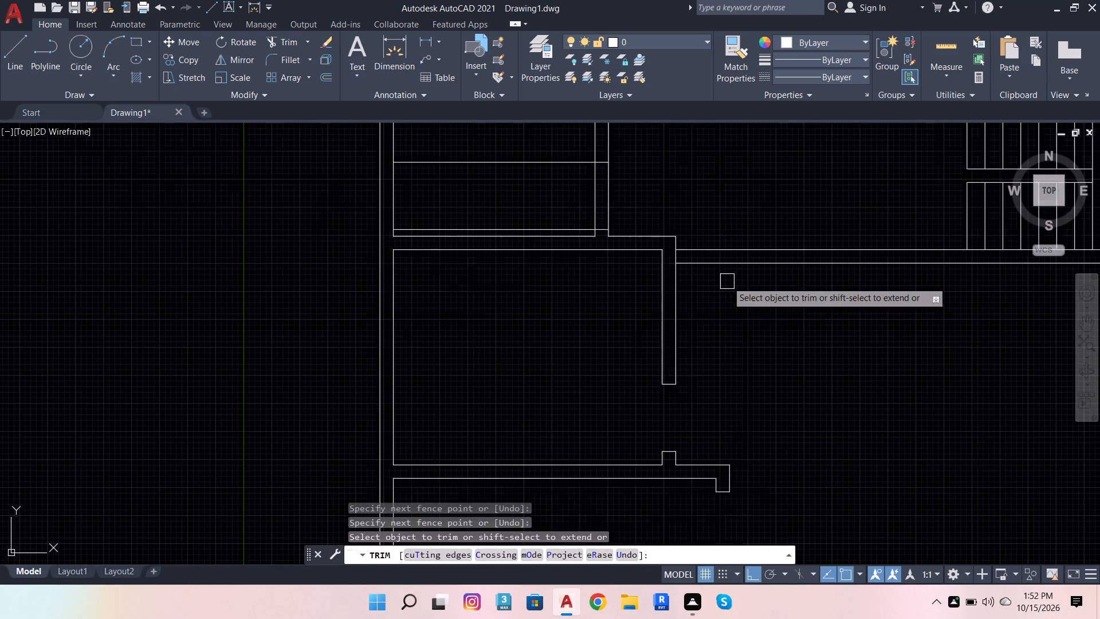
scroll(734, 301, down, 1)
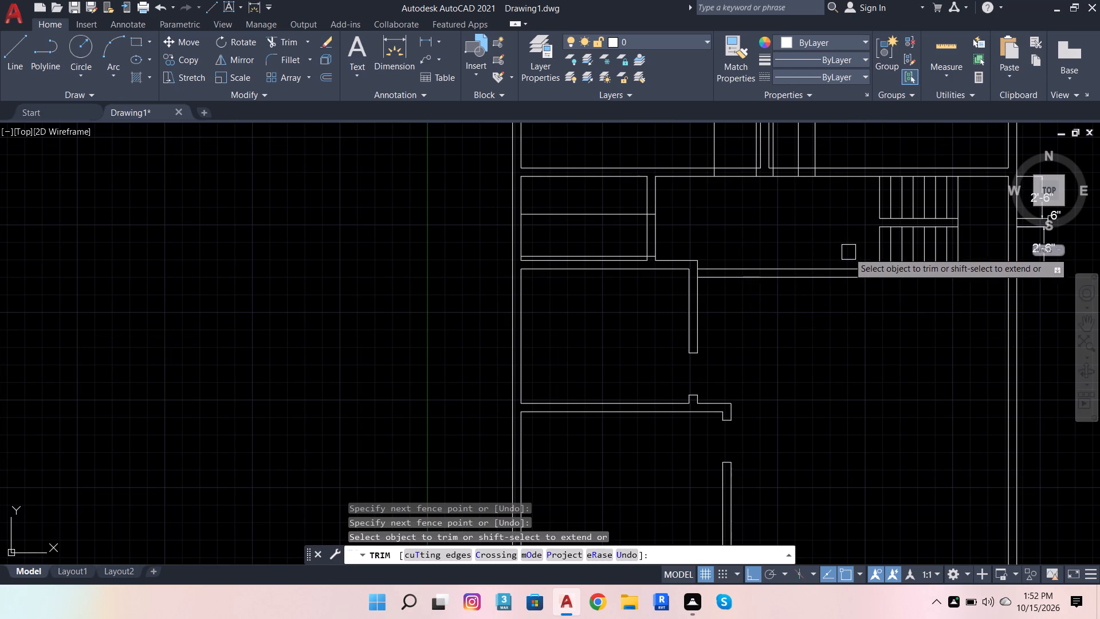
shift+click(877, 250)
click(807, 244)
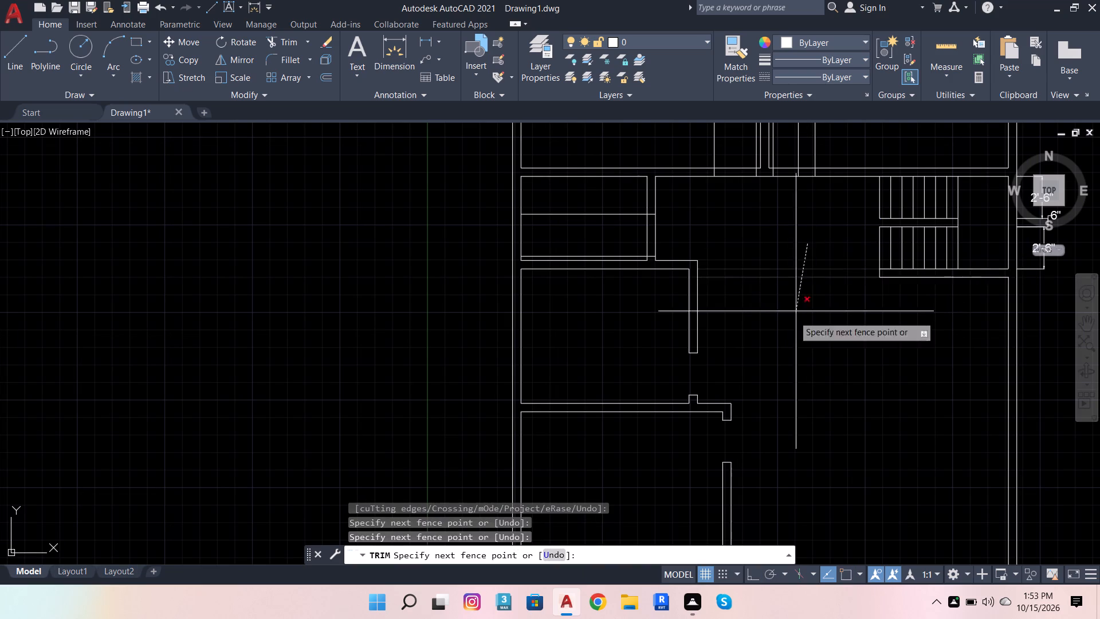
click(793, 376)
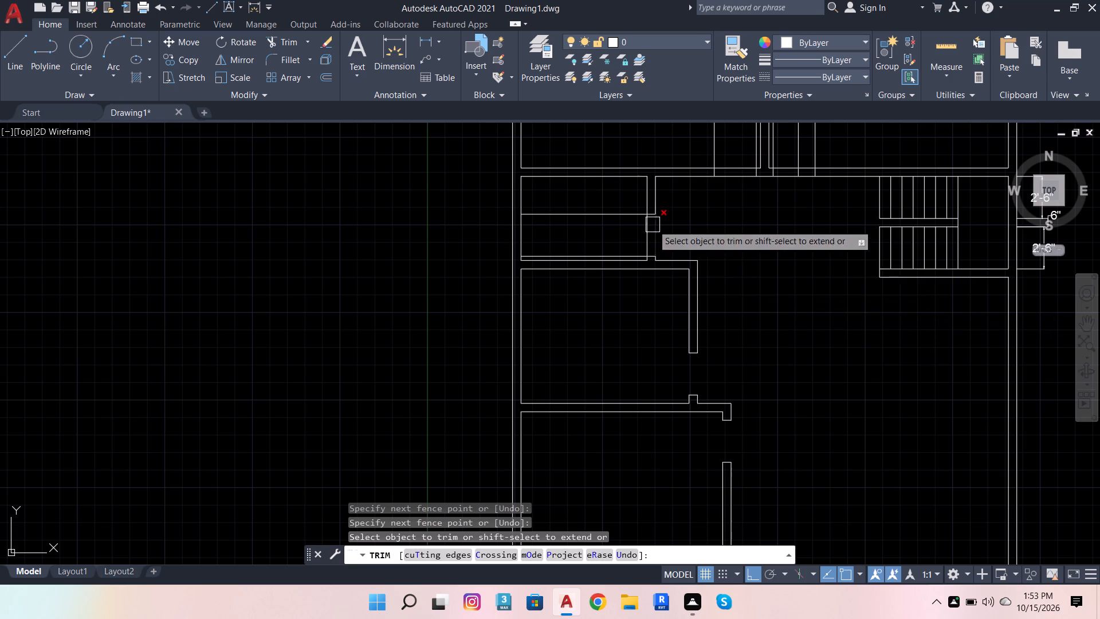
Trim the bathroom's two offset lines back to its right wall and cut the door opening between them.
scroll(600, 230, up, 3)
click(697, 155)
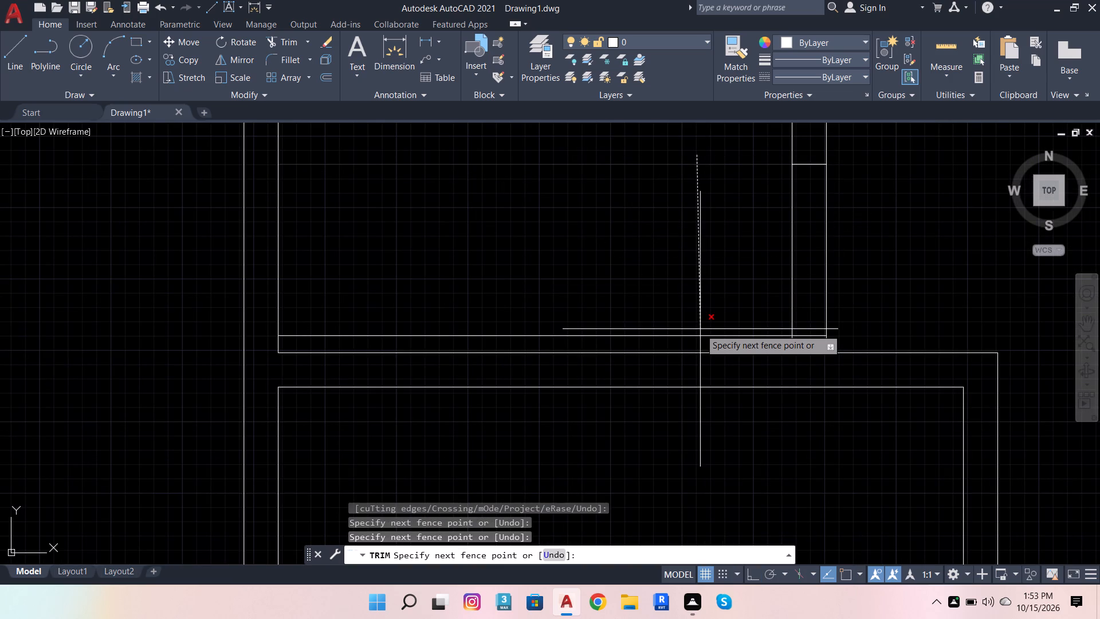
click(703, 335)
click(704, 340)
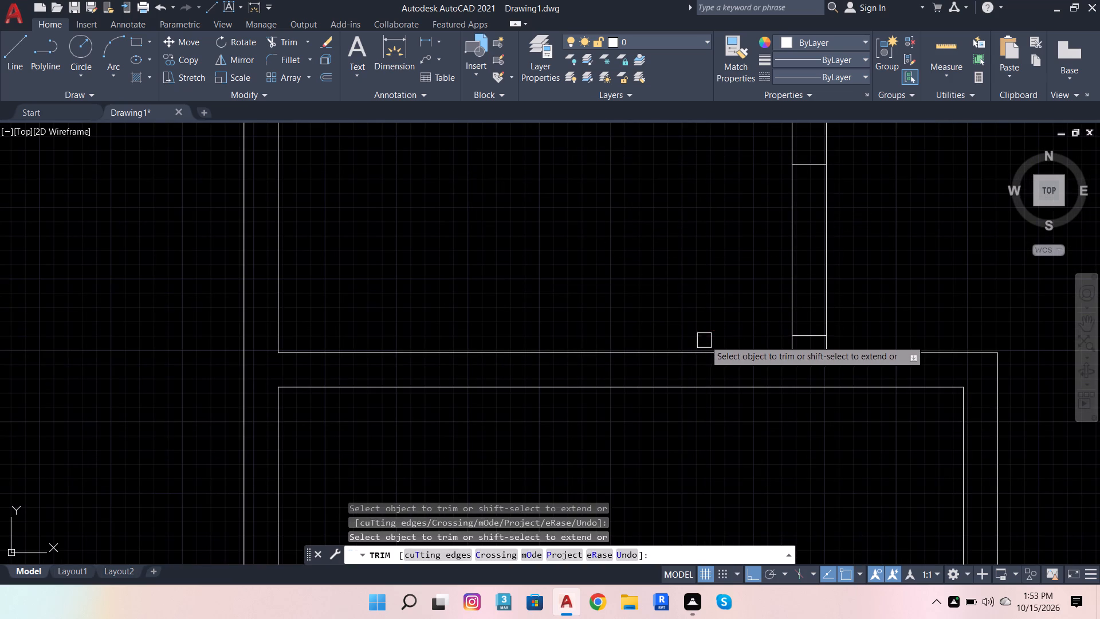
click(769, 262)
click(831, 249)
Trim the upper left bedroom's vertical offset lines back to its bottom wall and cut the door opening between them.
scroll(590, 305, down, 4)
scroll(667, 239, up, 3)
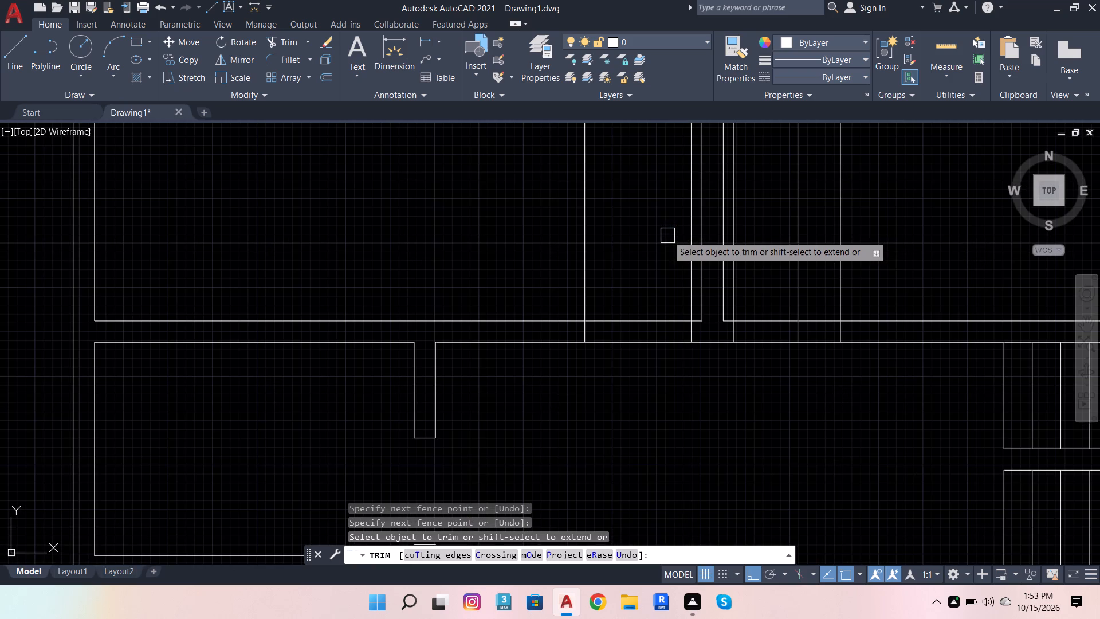
click(685, 224)
click(583, 259)
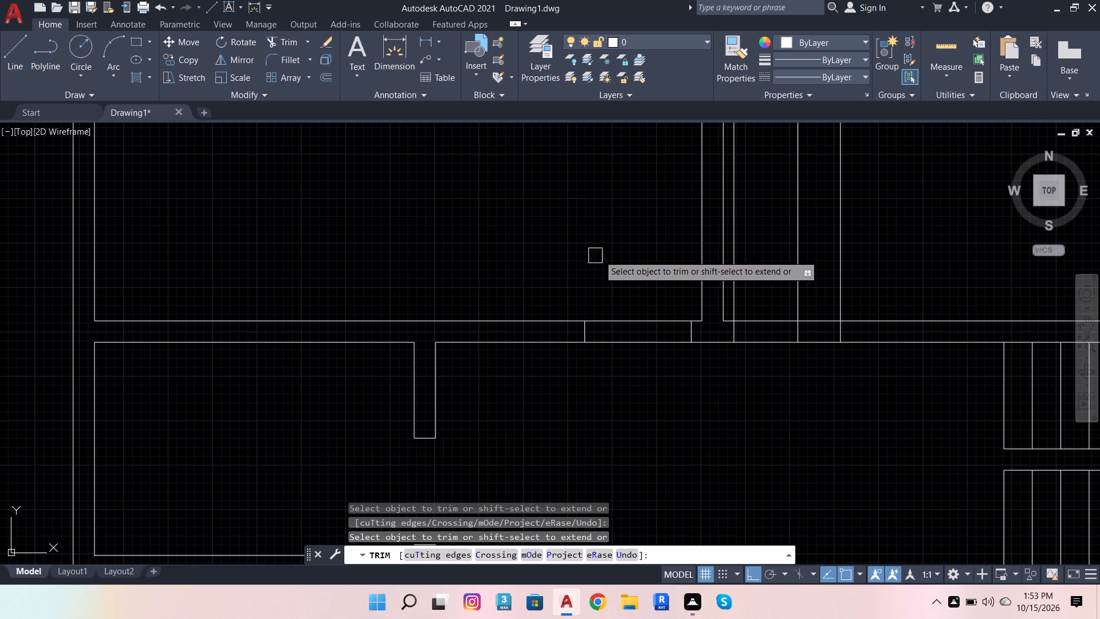
click(634, 252)
click(653, 382)
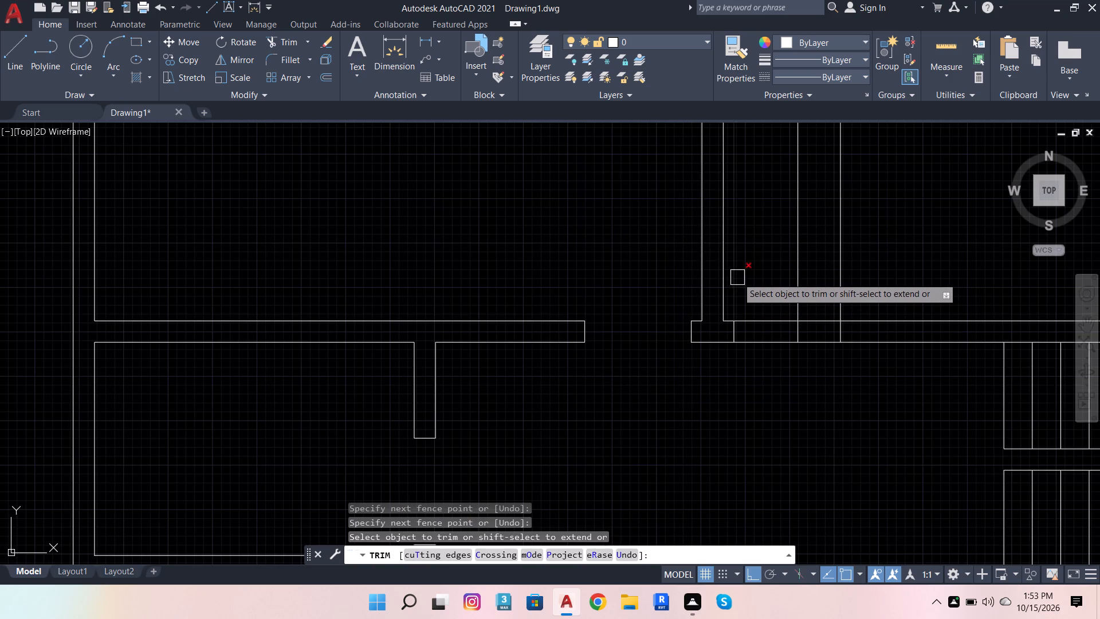
Trim the upper right bedroom's offset lines, remove the extra middle one, and cut the door opening in its bottom wall.
click(737, 277)
click(804, 269)
scroll(798, 338, up, 3)
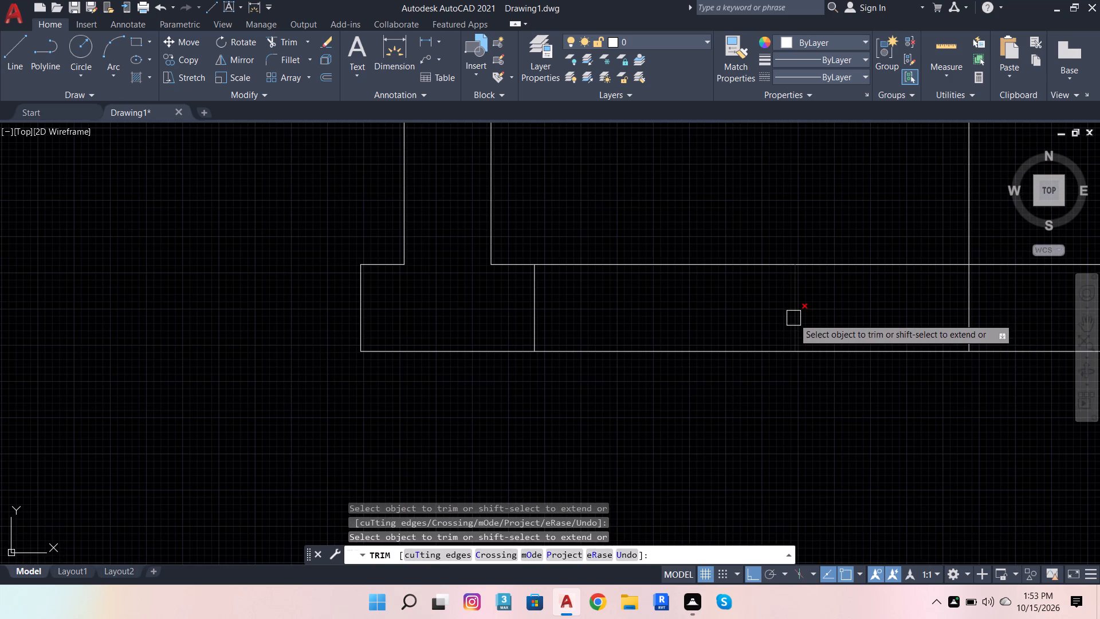
click(795, 318)
scroll(742, 337, down, 3)
click(797, 285)
click(741, 291)
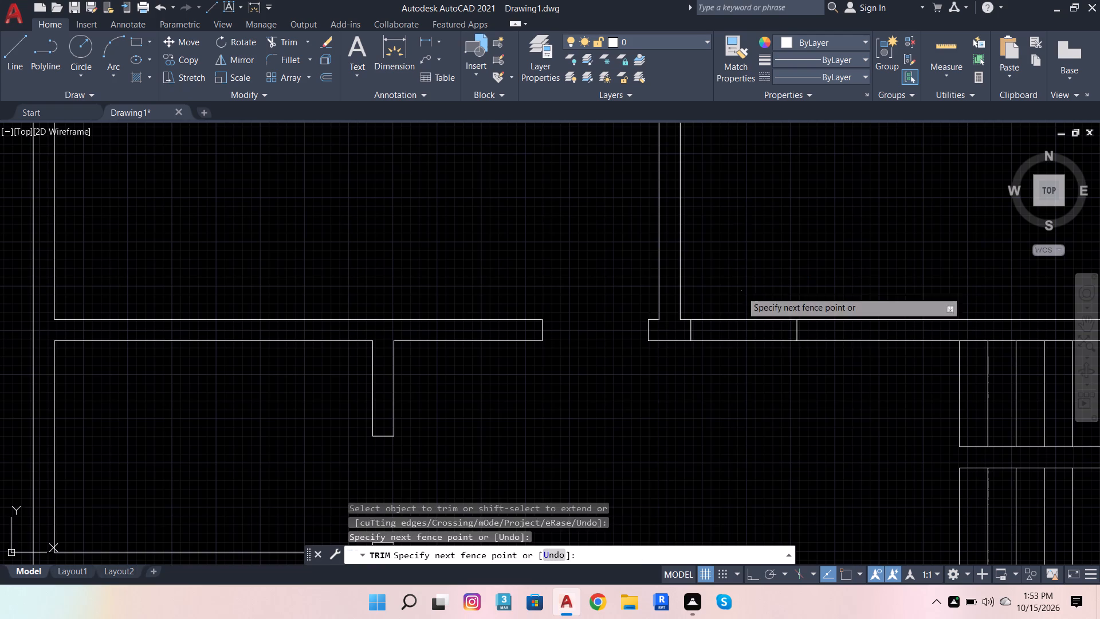
click(744, 402)
scroll(551, 300, down, 5)
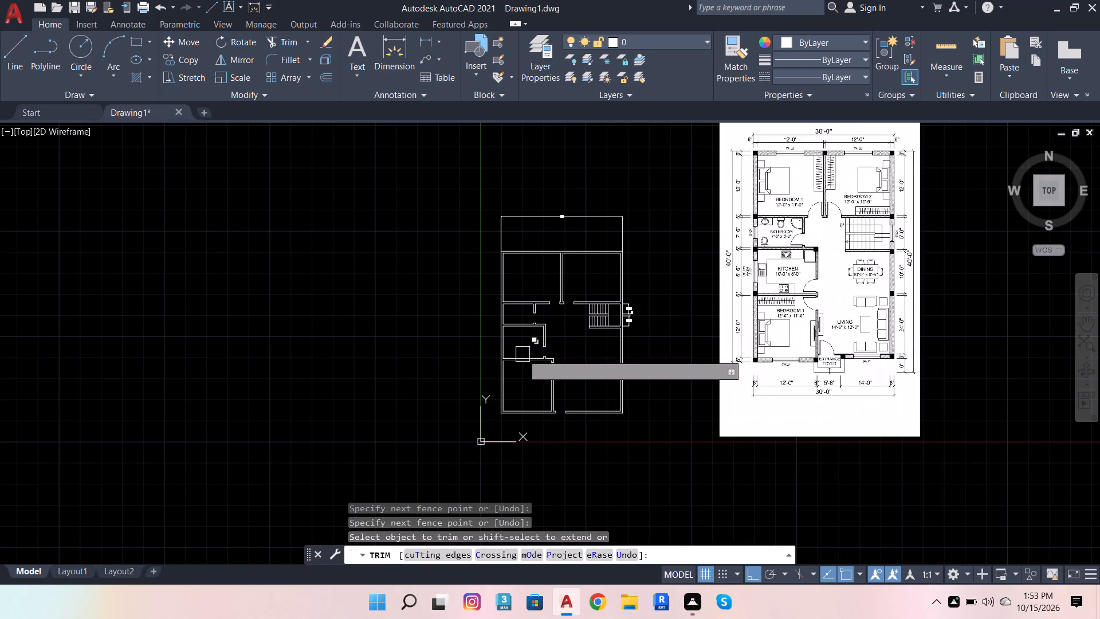
key(Escape)
key(Escape)
key(Escape)
Draw the upper left bedroom's door leaf with lines 2'-8" up, 1" left and 2'-8" down from the partition stub's lower left corner.
scroll(520, 332, up, 2)
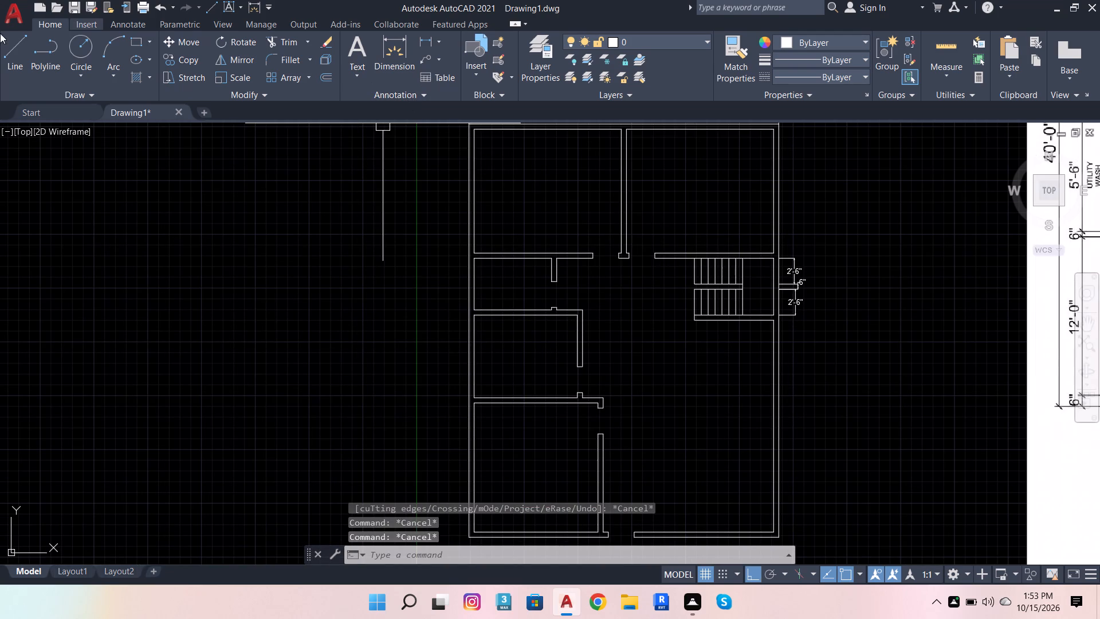
click(16, 44)
scroll(631, 239, up, 3)
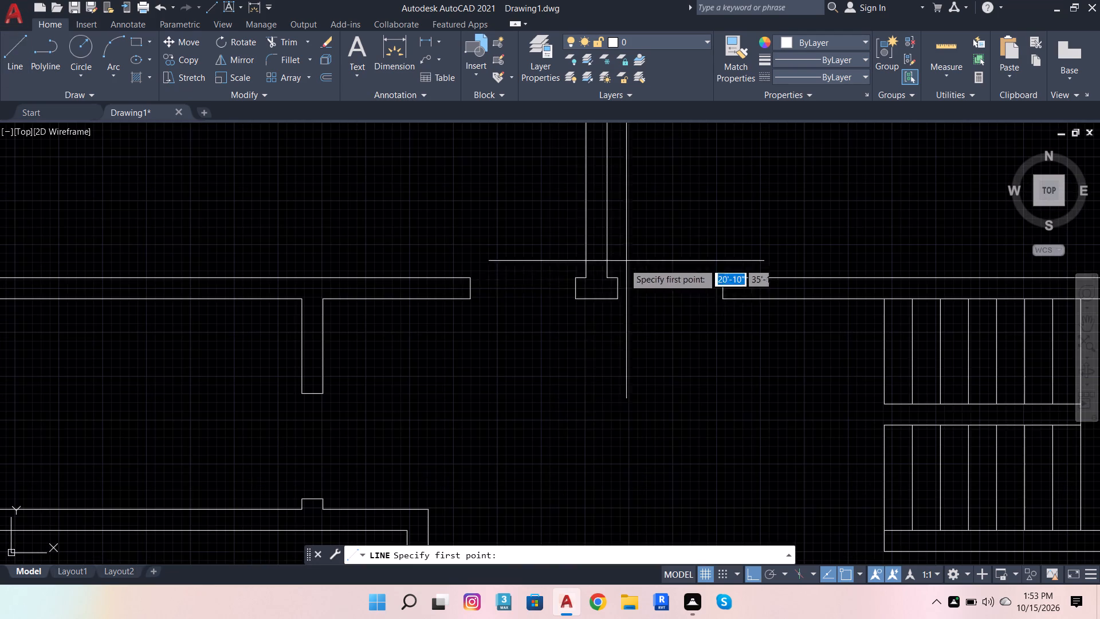
click(576, 295)
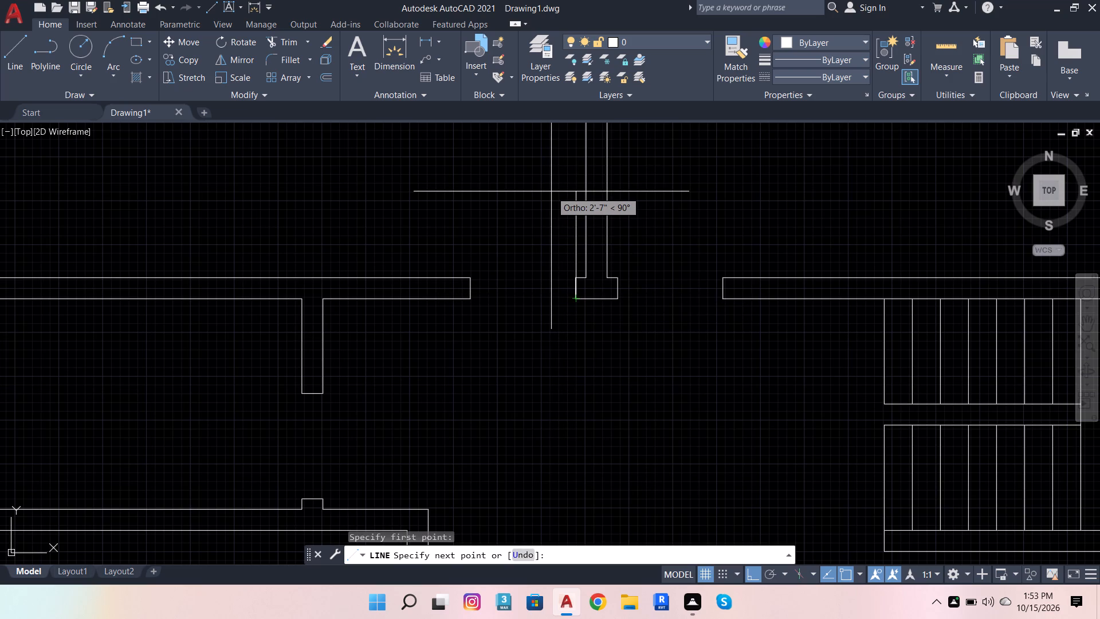
text(2')
key(8)
key(Return)
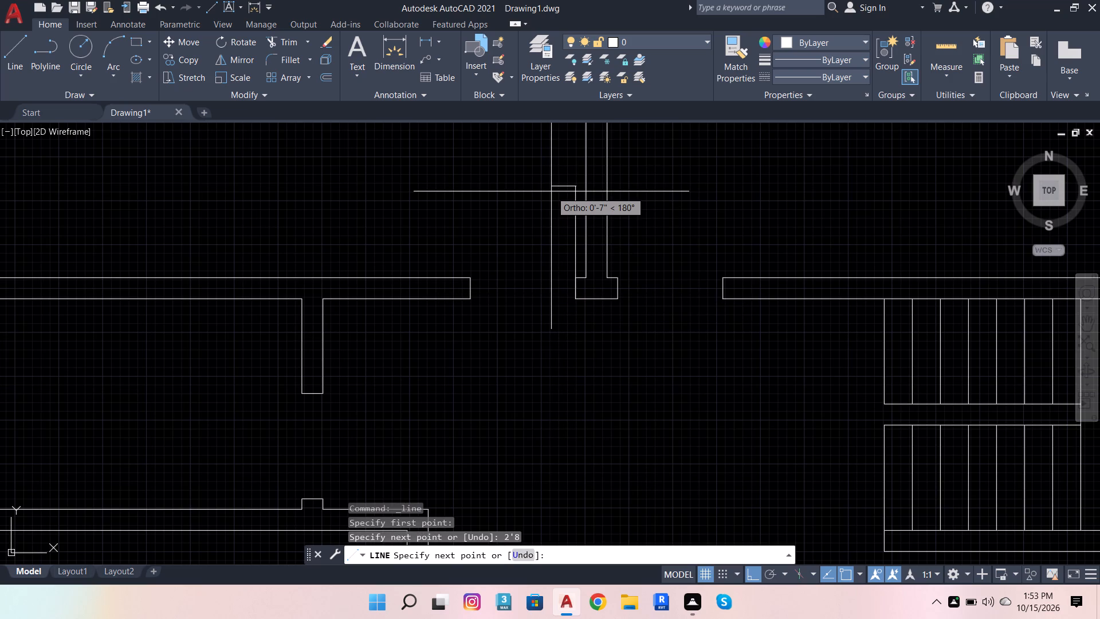
key(1)
key(Return)
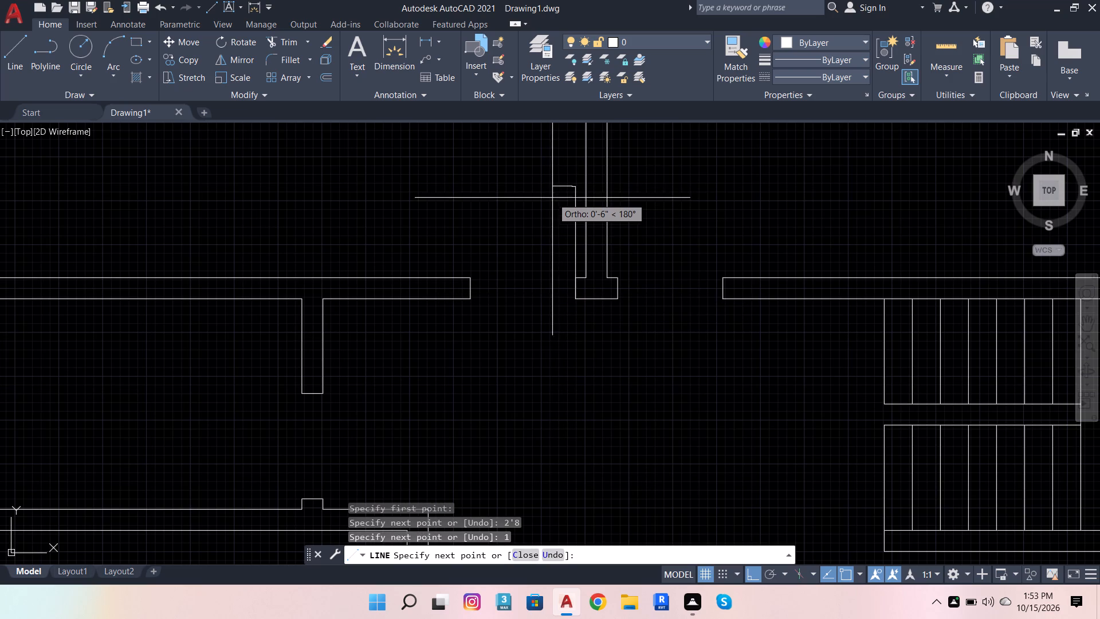
text(2'8)
key(Return)
key(space)
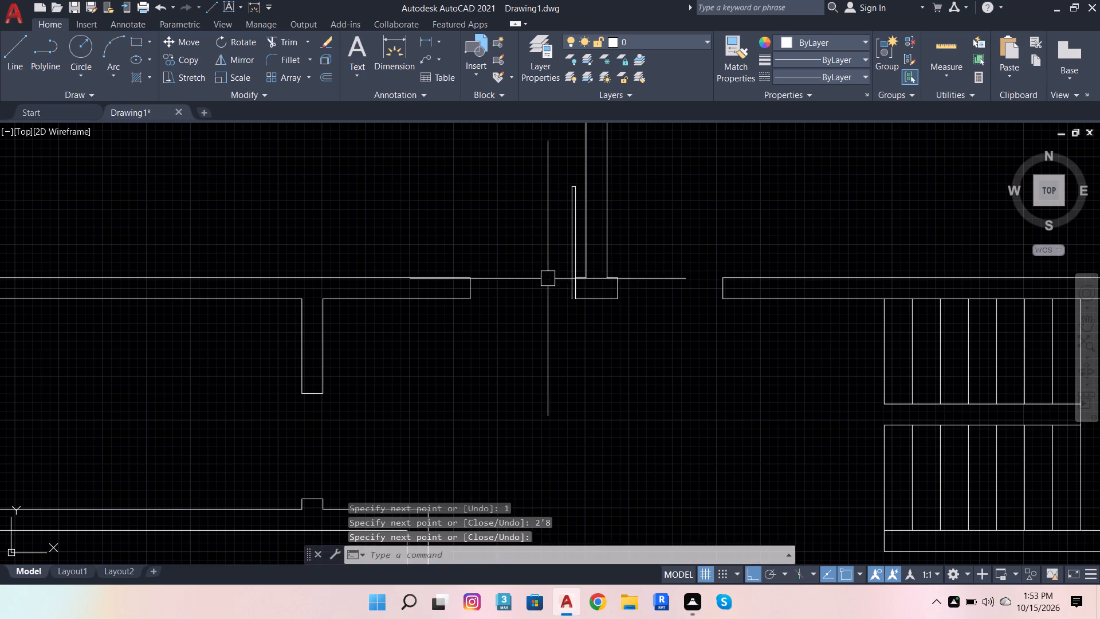
Draw a 2'-6" threshold line across the upper left bedroom's door opening, from the stub's lower left corner to the opposite jamb.
key(space)
scroll(561, 302, up, 2)
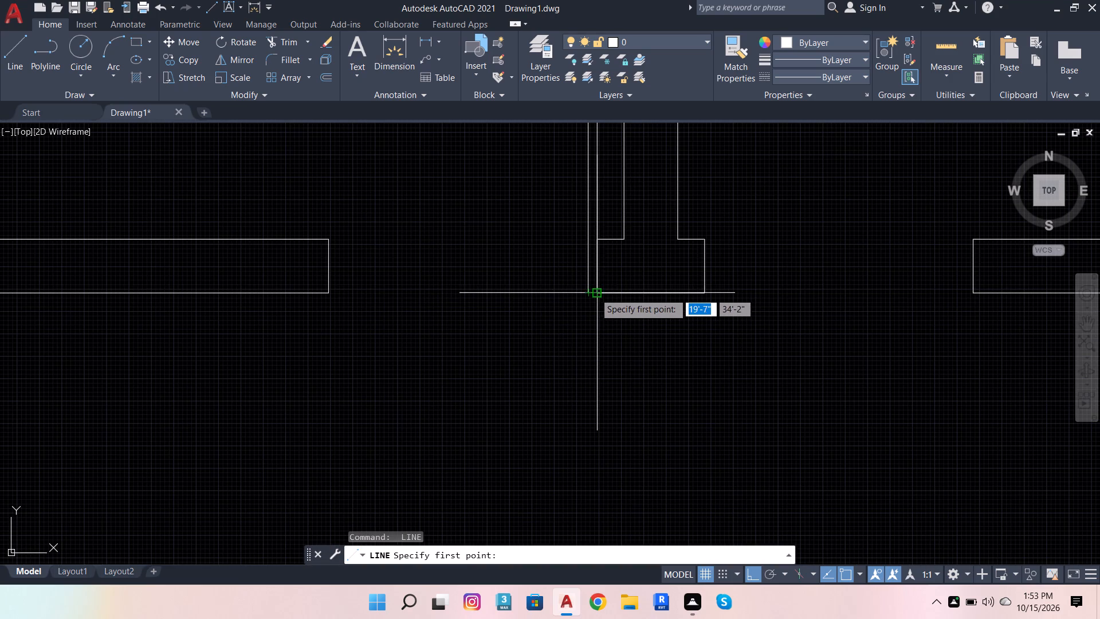
click(595, 293)
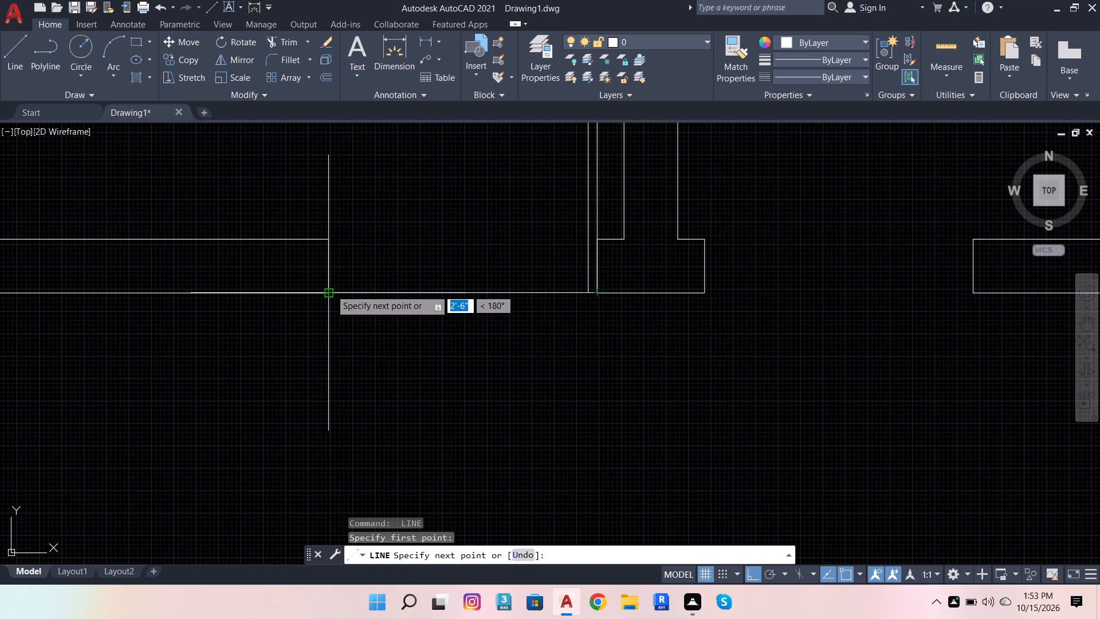
click(331, 289)
scroll(467, 377, down, 3)
key(space)
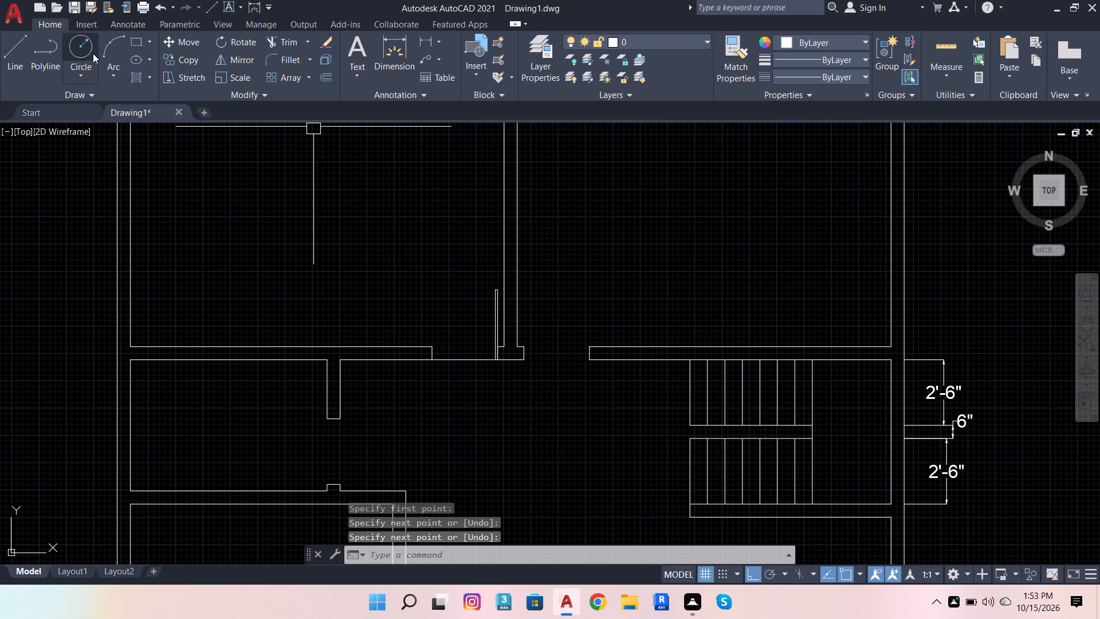
Draw the upper left bedroom door's swing arc from the opposite jamb's lower corner through the leaf's top left corner, ending past the leaf.
click(107, 46)
scroll(496, 357, up, 2)
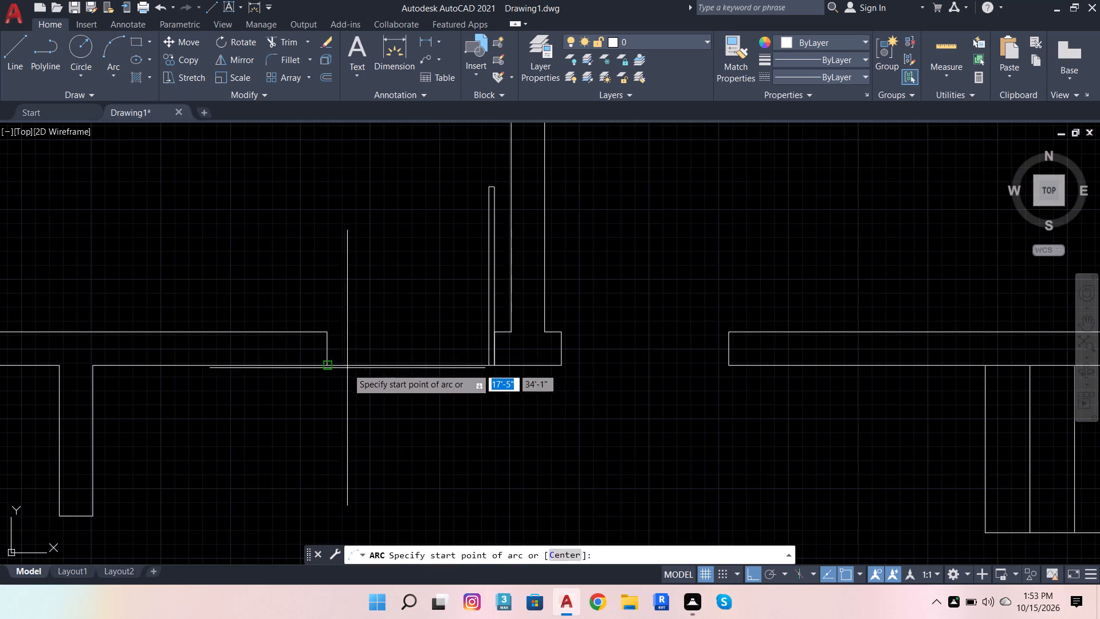
click(328, 367)
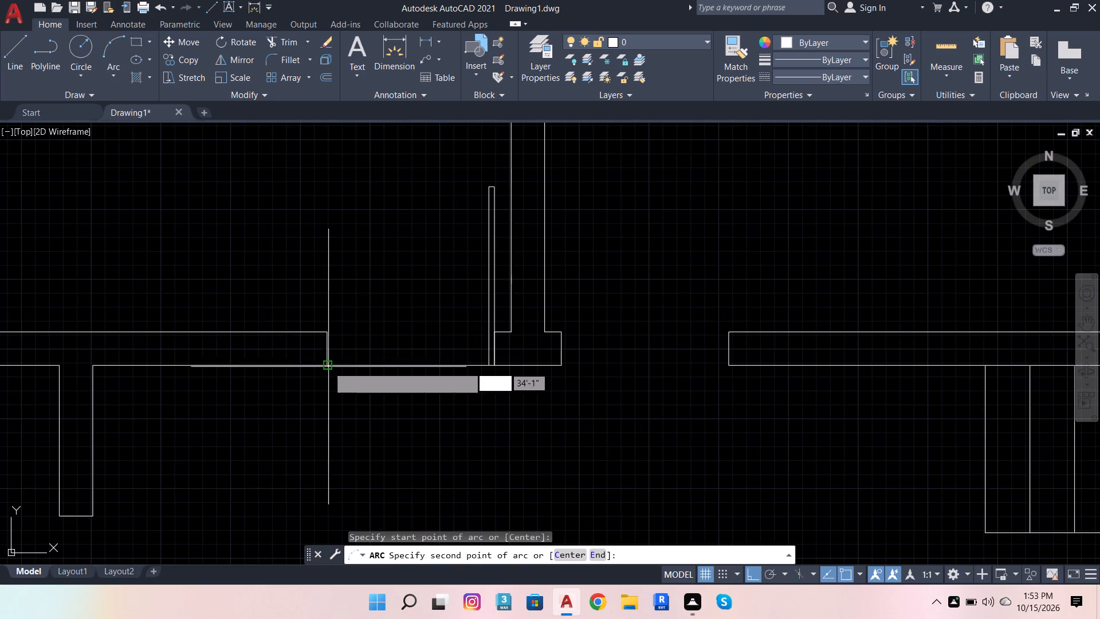
click(488, 186)
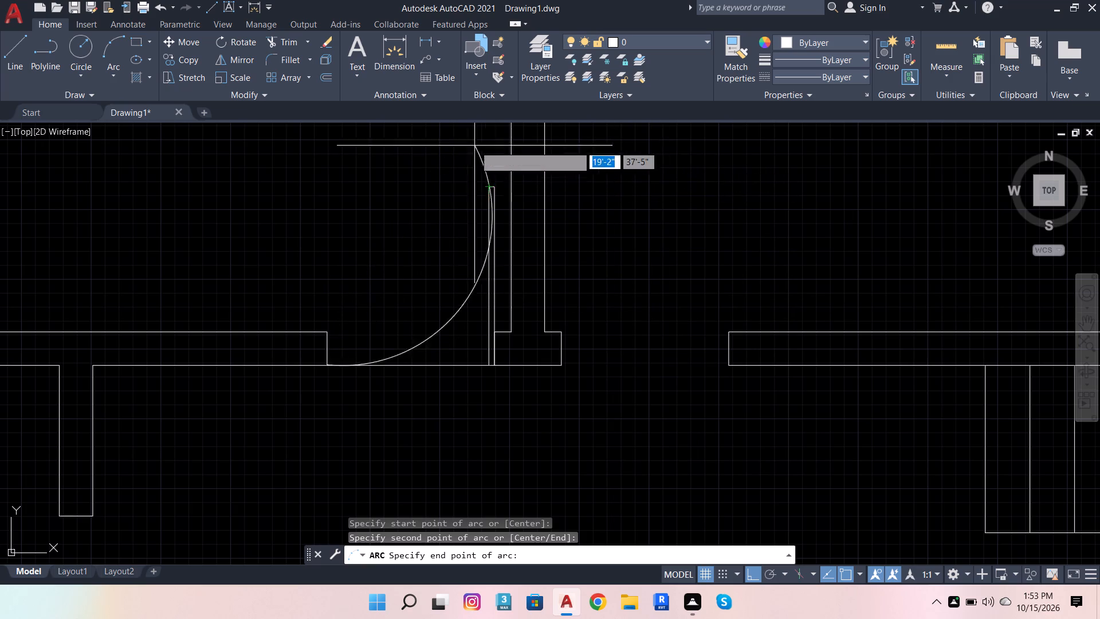
scroll(527, 182, up, 2)
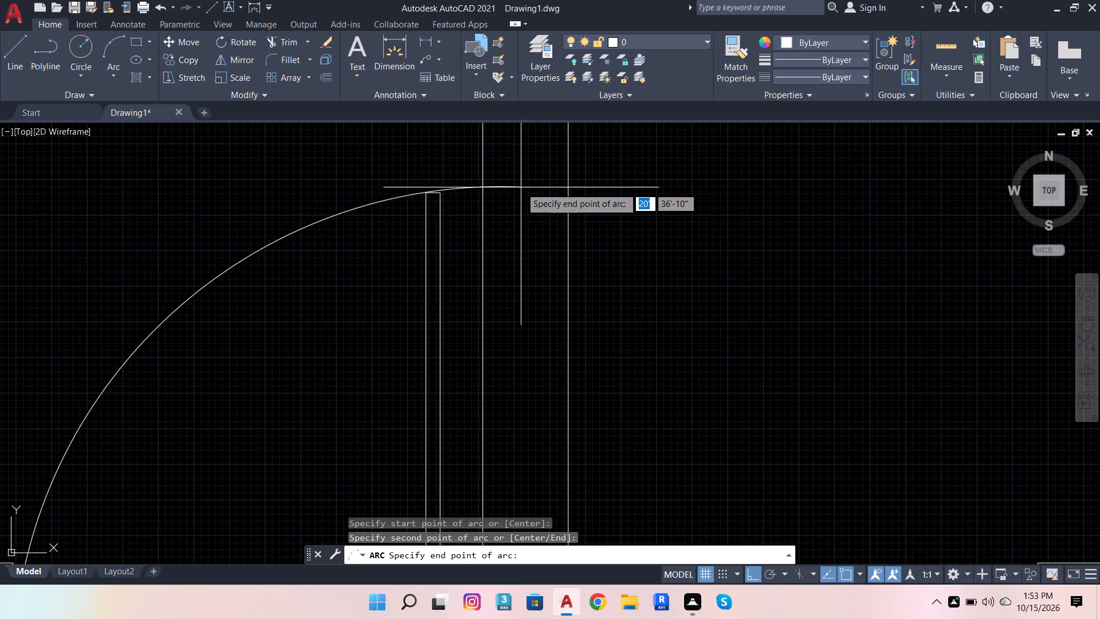
scroll(551, 194, down, 1)
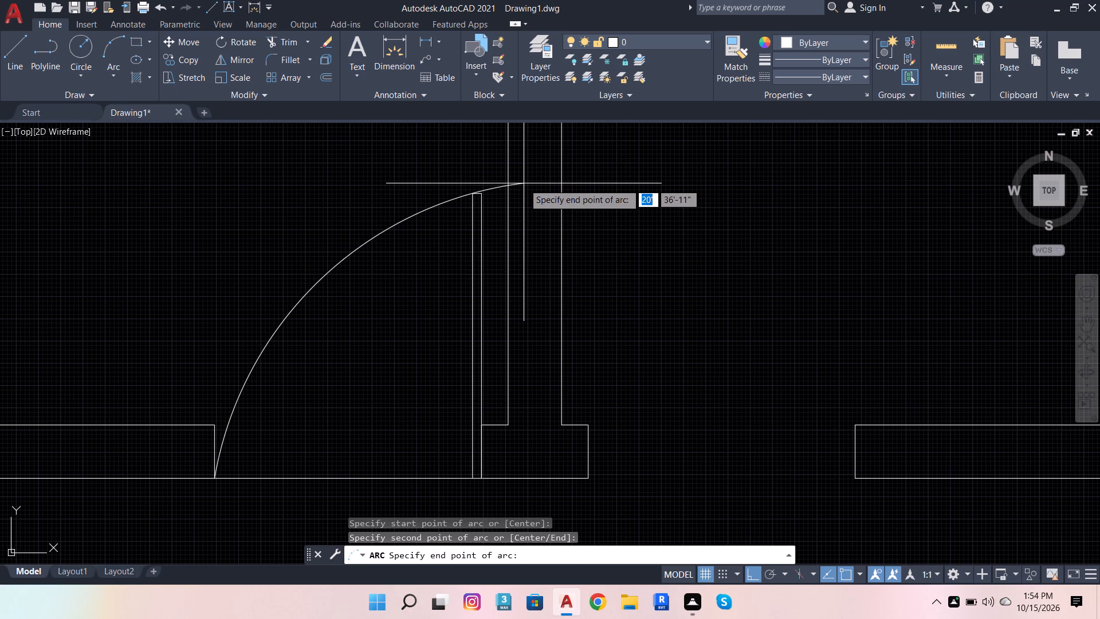
click(524, 182)
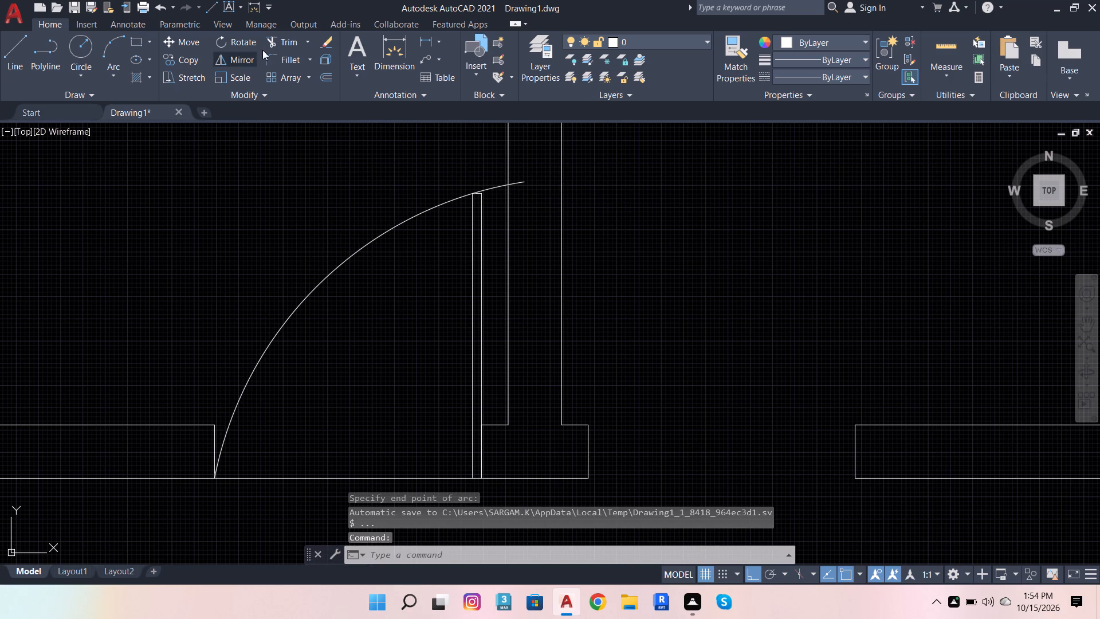
Trim the swing arc's excess beyond the door leaf so it ends at the leaf's top left corner.
click(286, 41)
scroll(528, 183, up, 1)
click(513, 181)
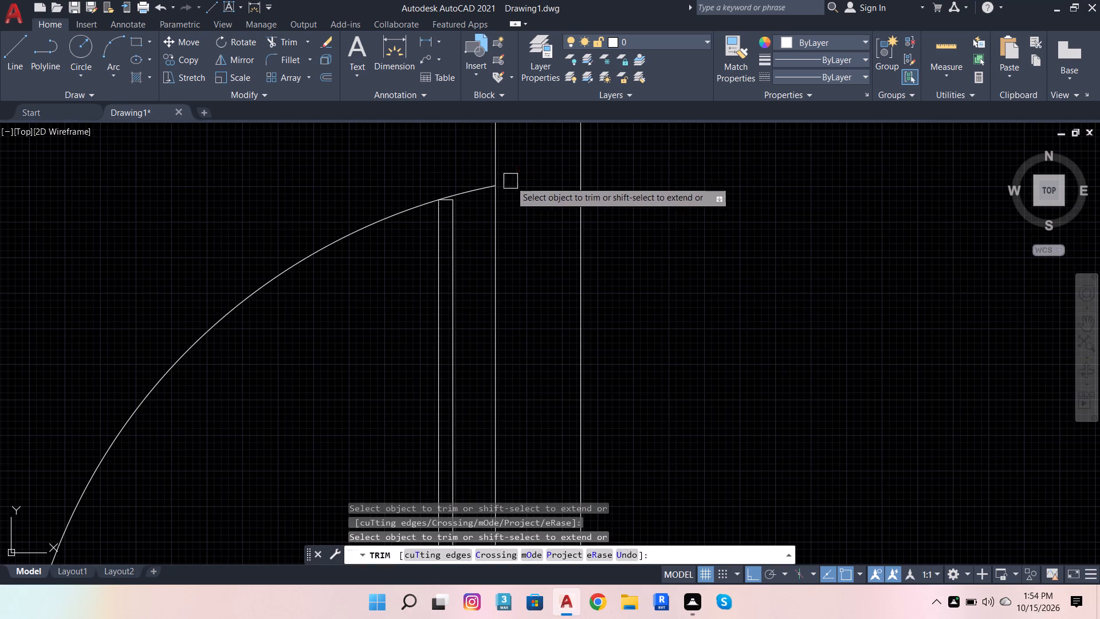
click(469, 189)
scroll(489, 167, down, 3)
scroll(517, 163, up, 1)
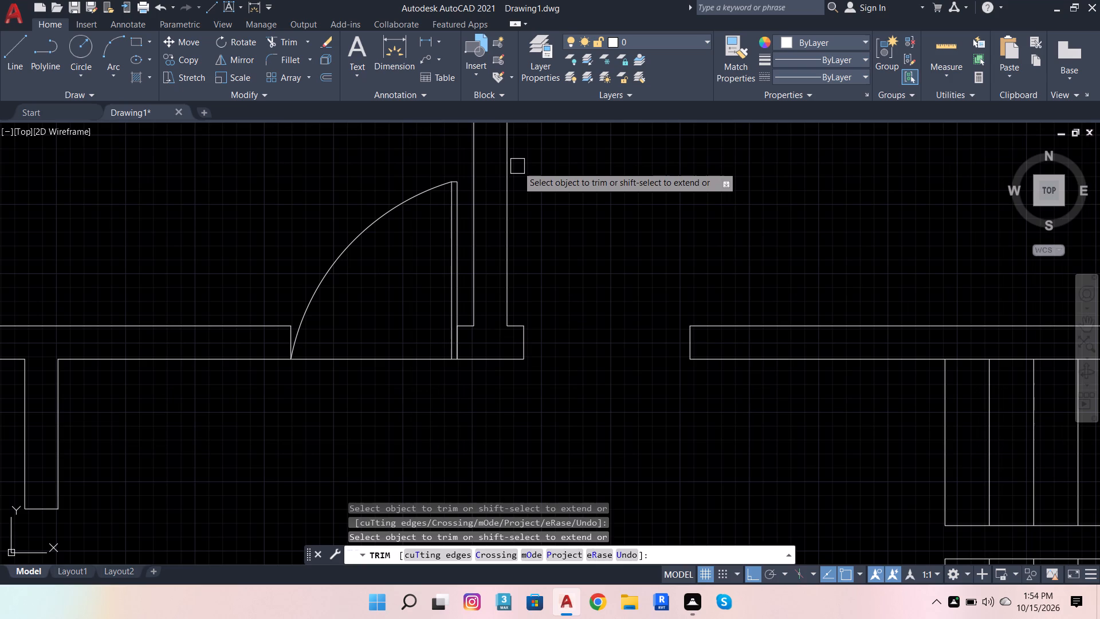
key(Escape)
key(Escape)
key(Escape)
Define a block named DOOR from the swing arc, the three leaf lines and the threshold line.
scroll(427, 194, up, 2)
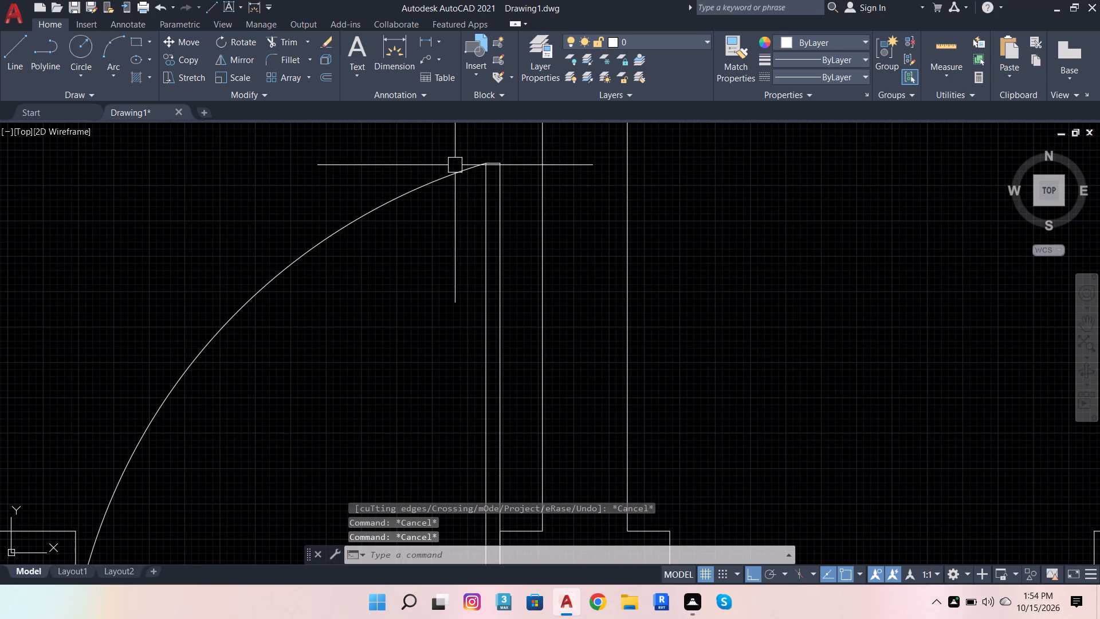
click(455, 165)
scroll(490, 163, up, 4)
click(494, 160)
click(451, 232)
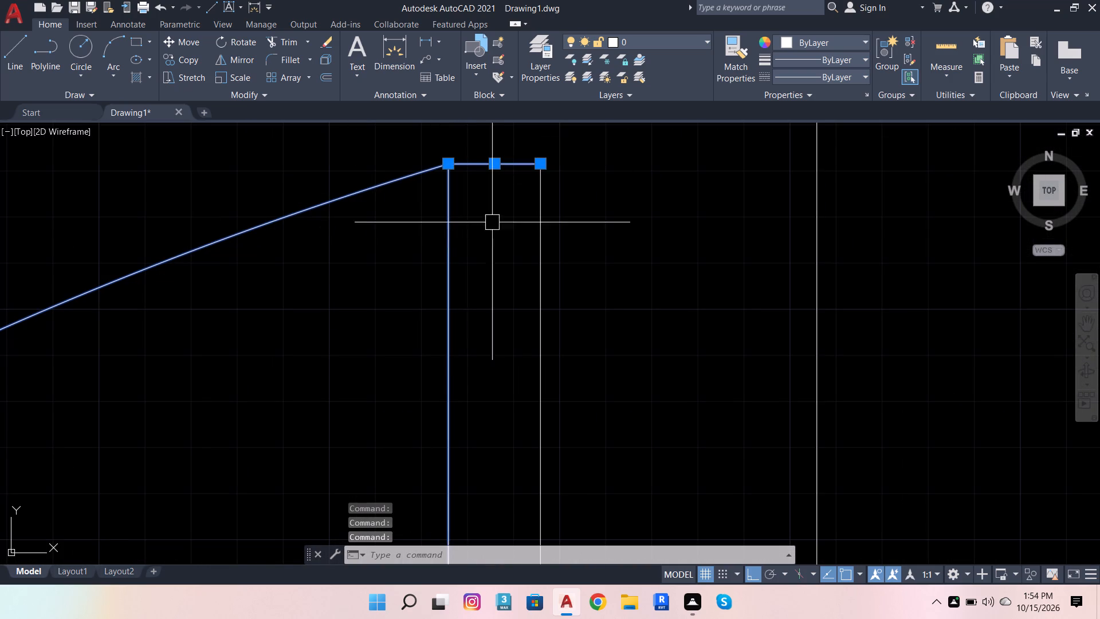
click(539, 237)
scroll(550, 195, down, 4)
scroll(554, 326, down, 4)
scroll(529, 382, up, 1)
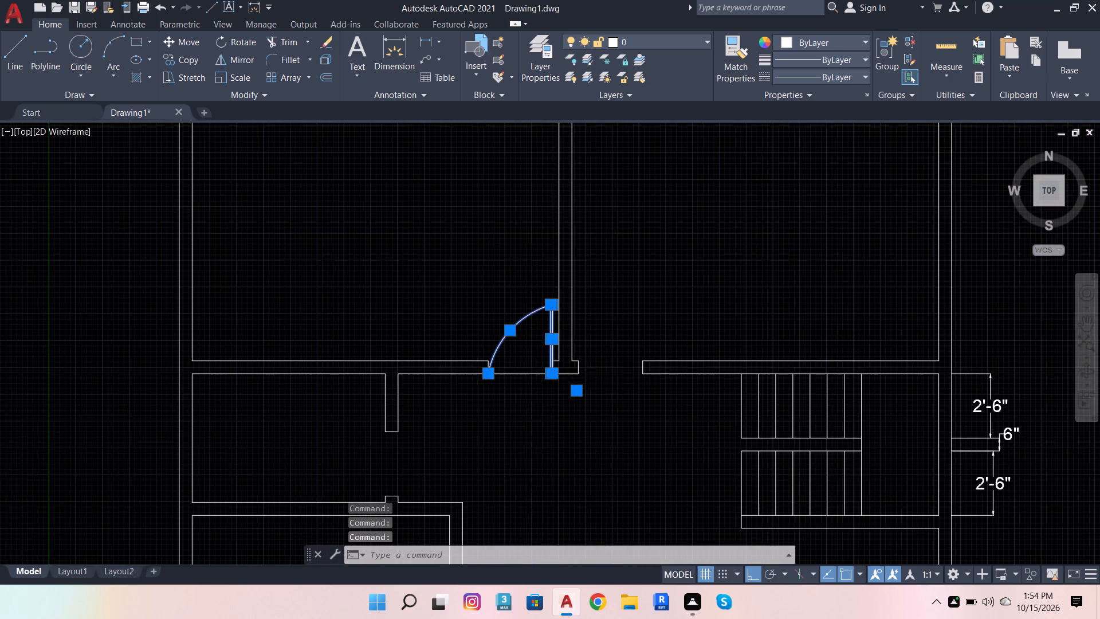
scroll(529, 382, up, 1)
click(529, 358)
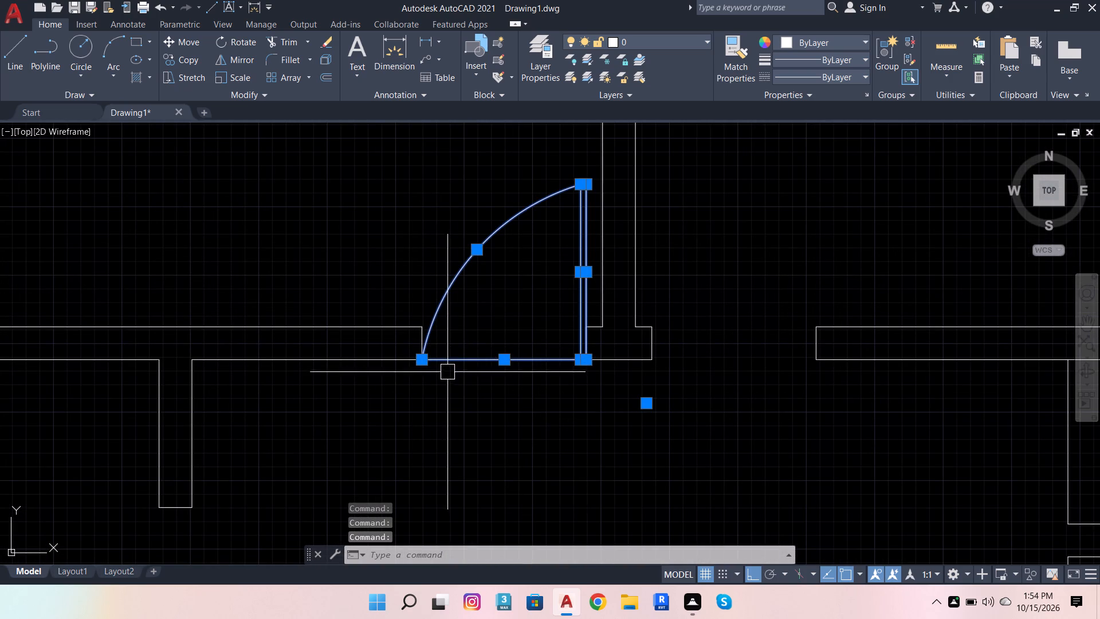
key(b)
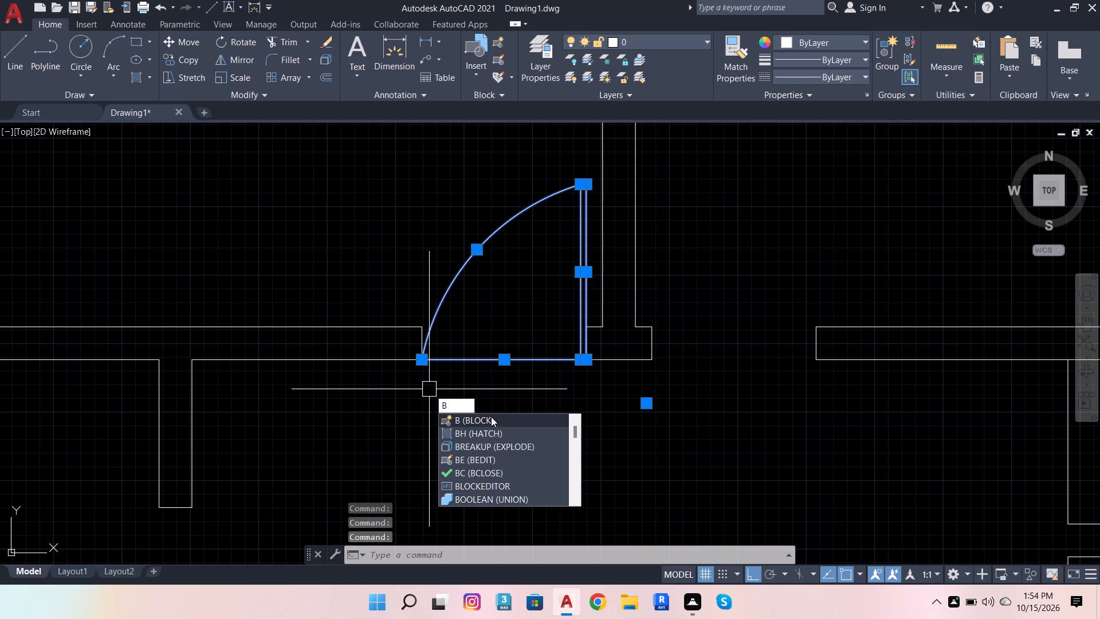
click(491, 417)
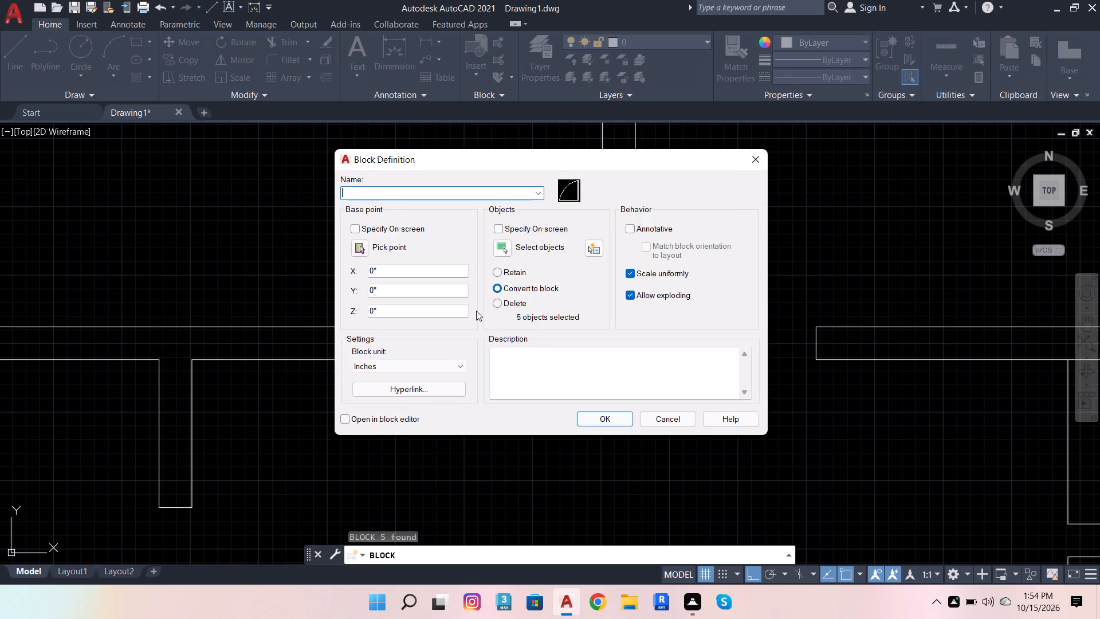
key(d)
key(o)
key(o)
key(r)
click(603, 422)
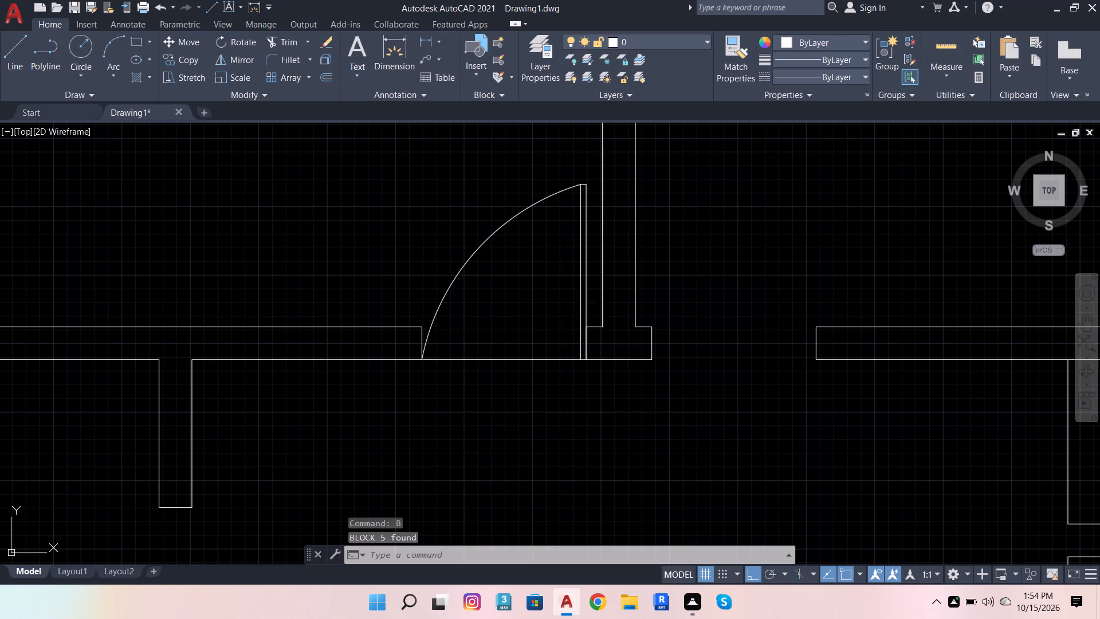
Mirror the door block about a vertical line through the partition stub's bottom midpoint into the upper right bedroom's opening, keeping the original.
click(567, 364)
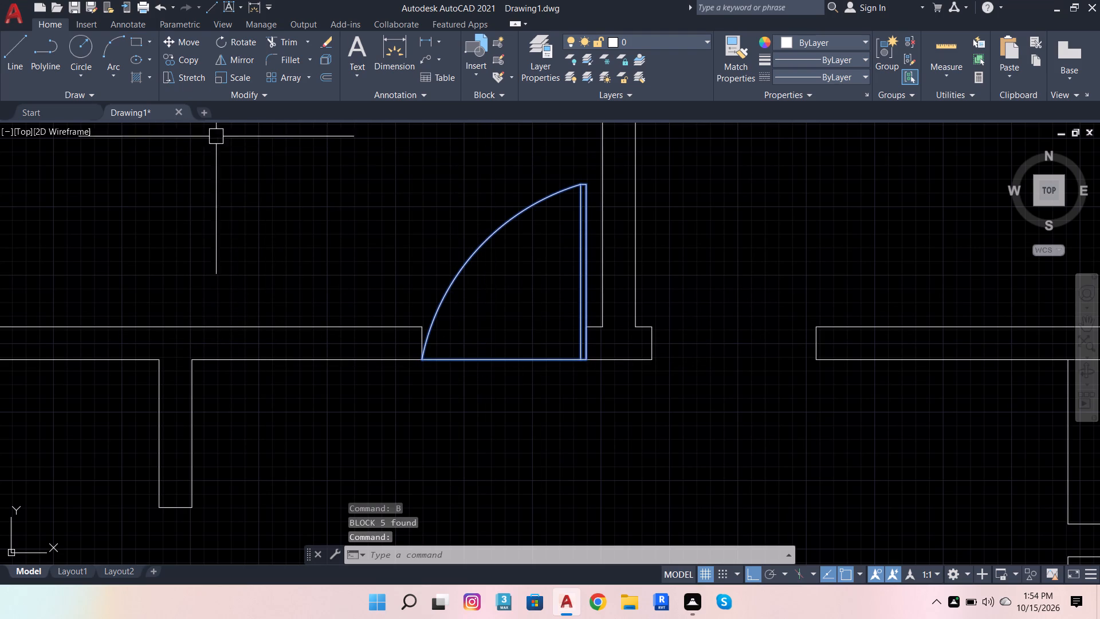
click(233, 64)
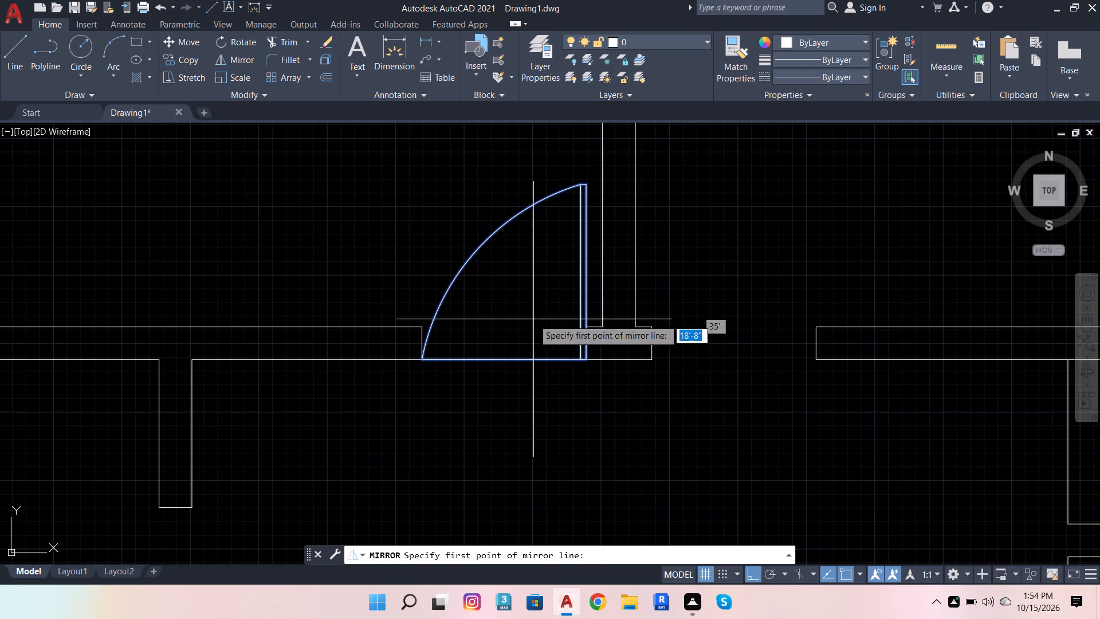
shift+right_click(560, 412)
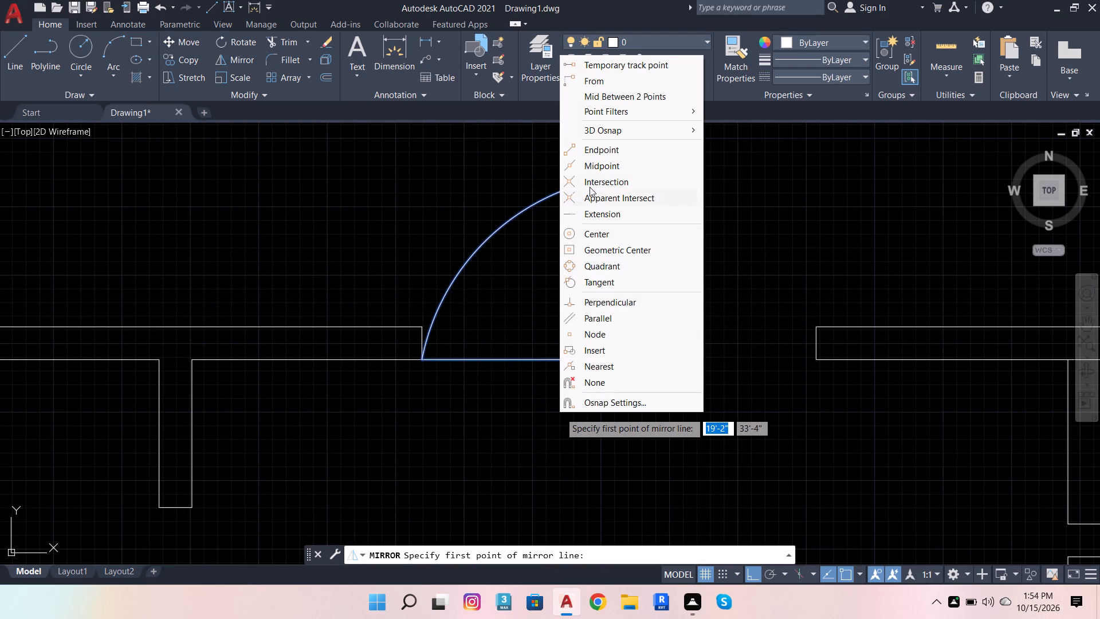
click(601, 171)
click(623, 357)
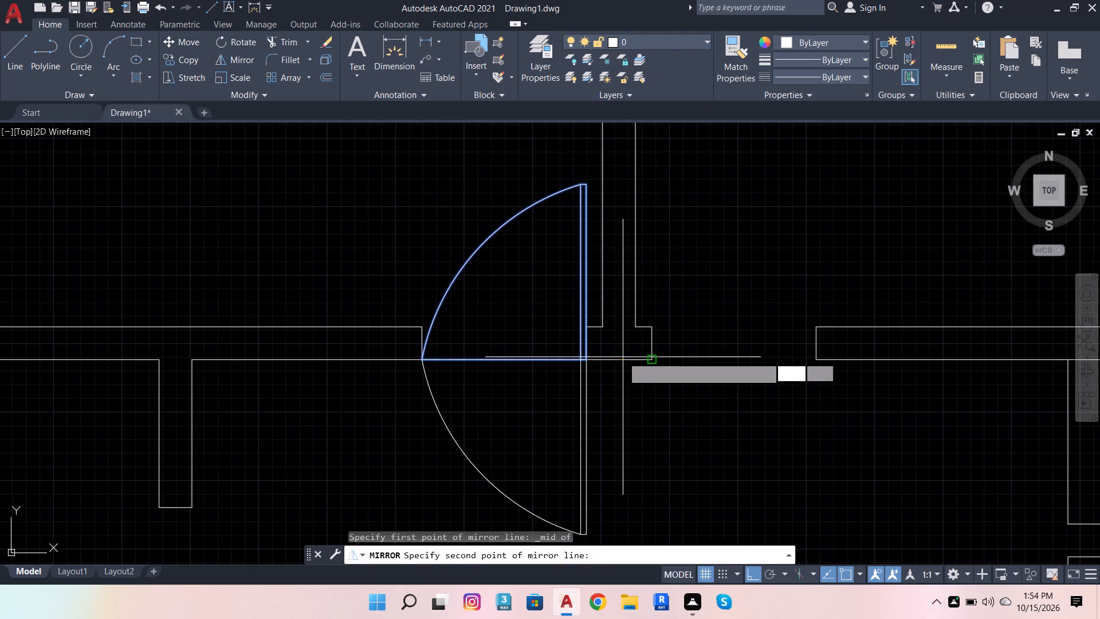
click(628, 418)
drag(665, 469, 628, 418)
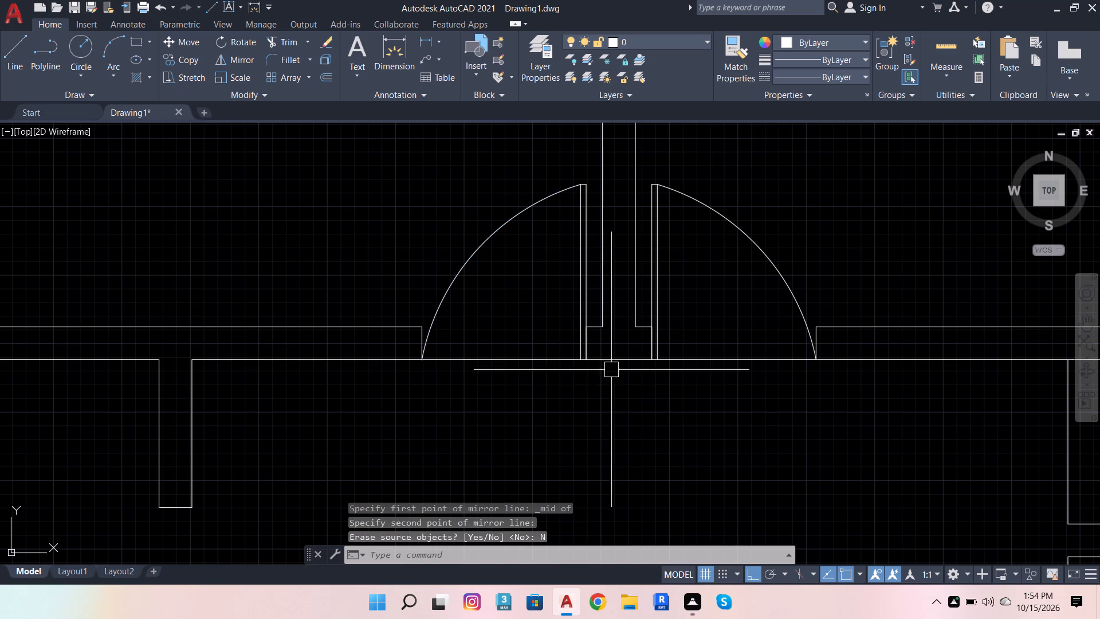
Copy the upper right bedroom's door from its lower hinge corner to the lower stub's top right corner in the small left room's doorway.
click(580, 303)
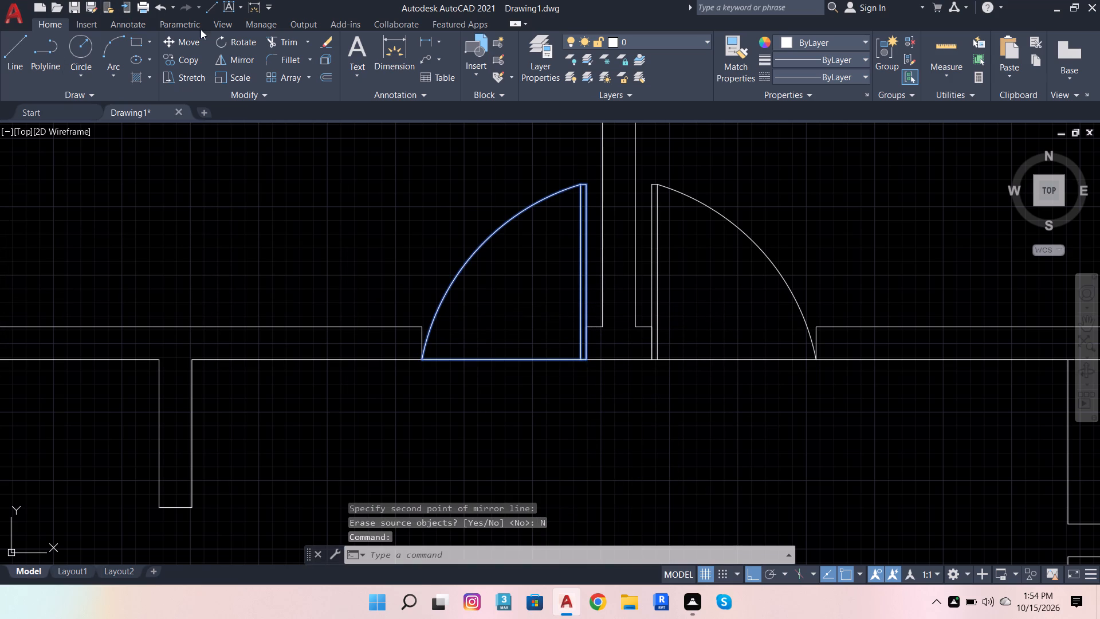
key(Escape)
click(661, 246)
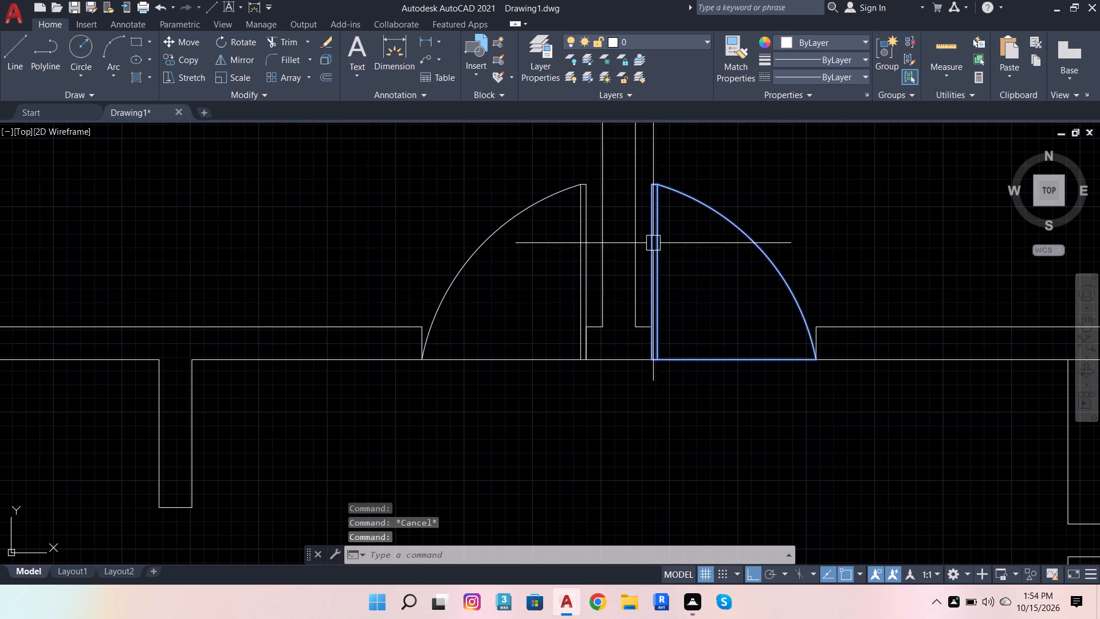
click(184, 60)
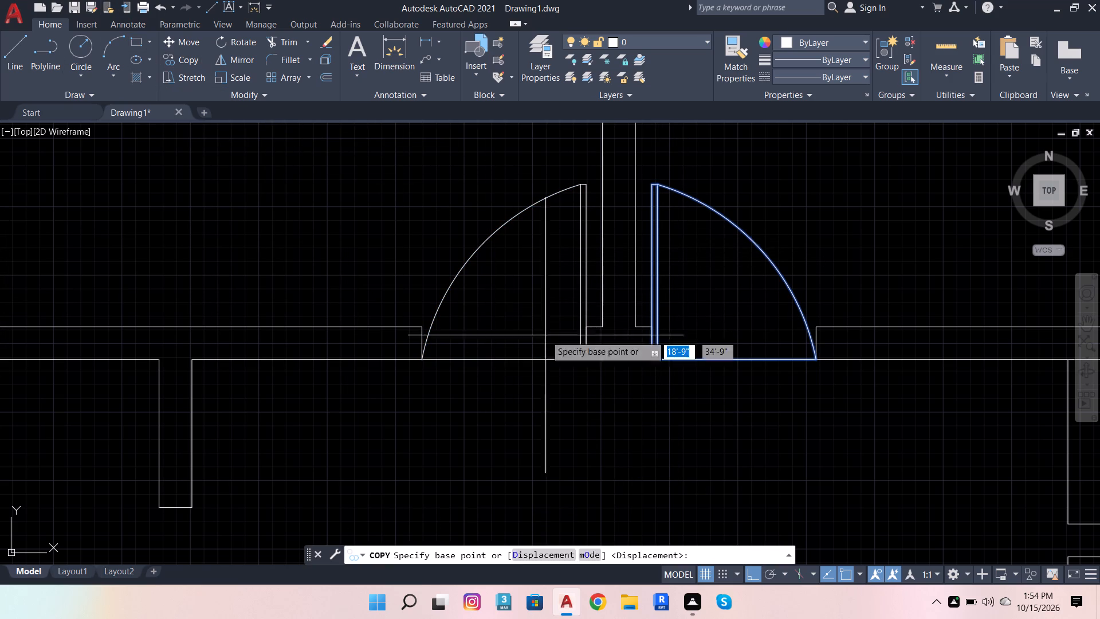
scroll(647, 358, up, 3)
click(666, 373)
scroll(709, 312, down, 2)
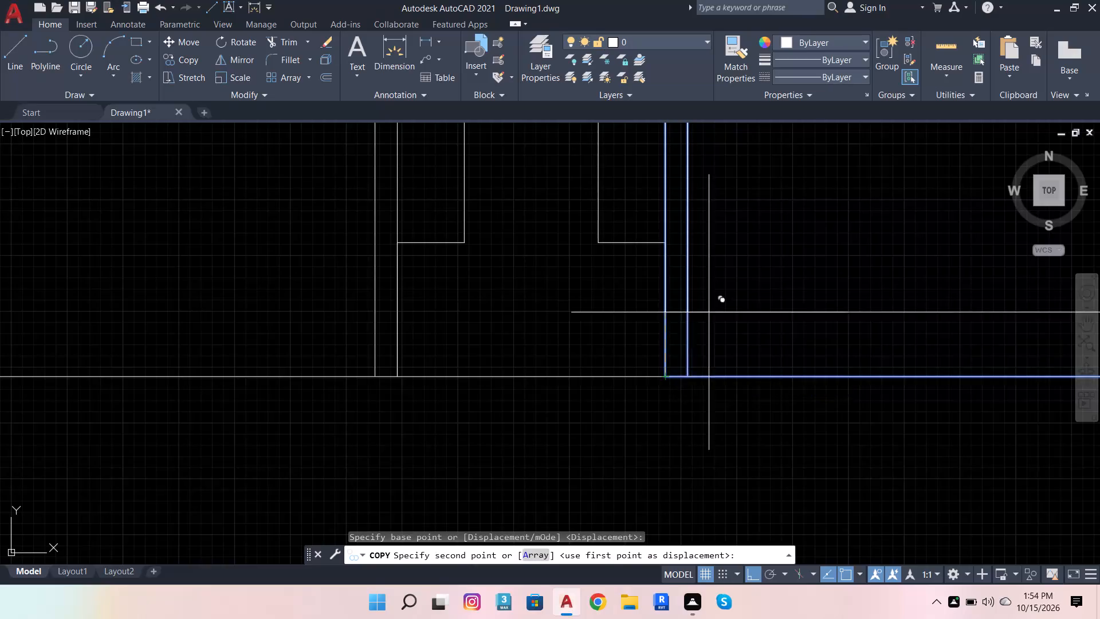
scroll(709, 312, down, 4)
scroll(603, 387, up, 3)
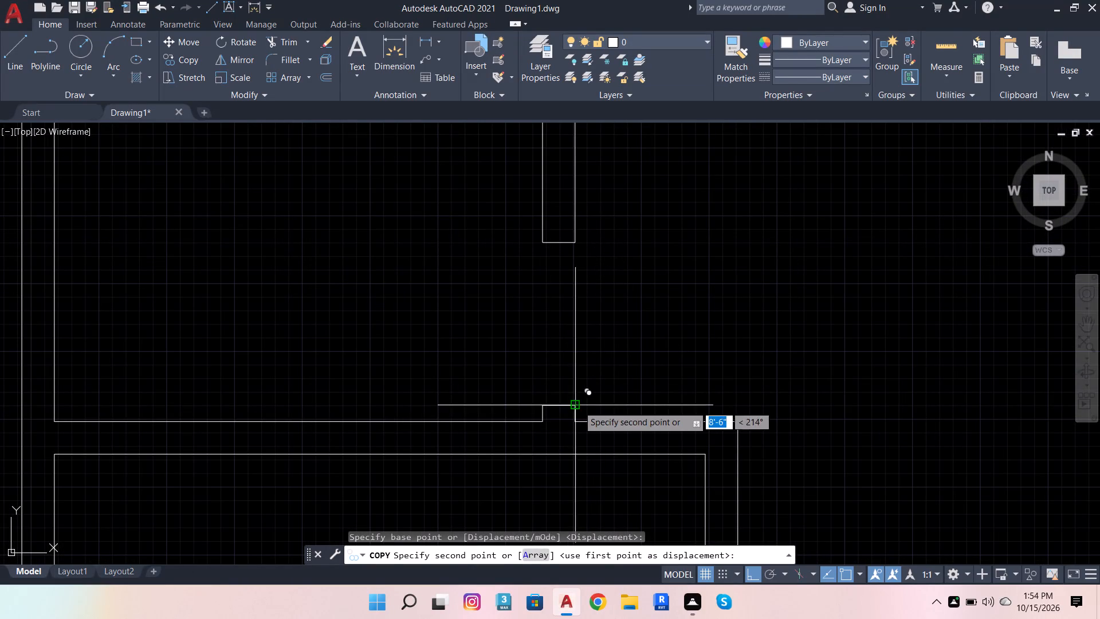
click(578, 404)
Place another copy of the door in the house's bottom wall opening, at the left jamb's lower corner.
scroll(672, 298, down, 5)
scroll(690, 380, up, 2)
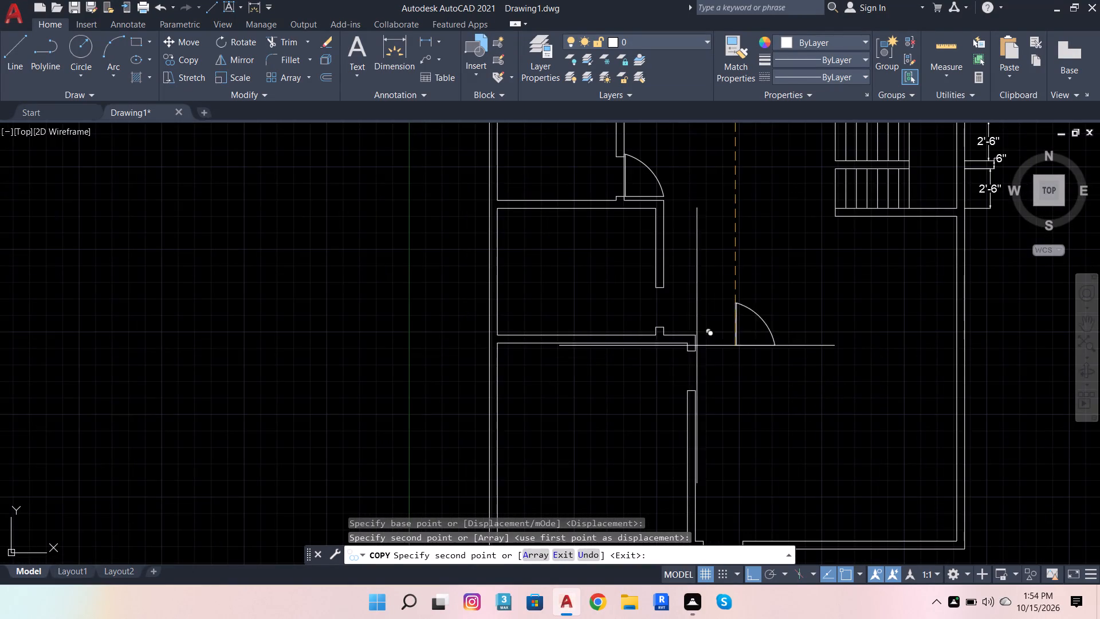
scroll(727, 328, down, 3)
scroll(738, 372, up, 4)
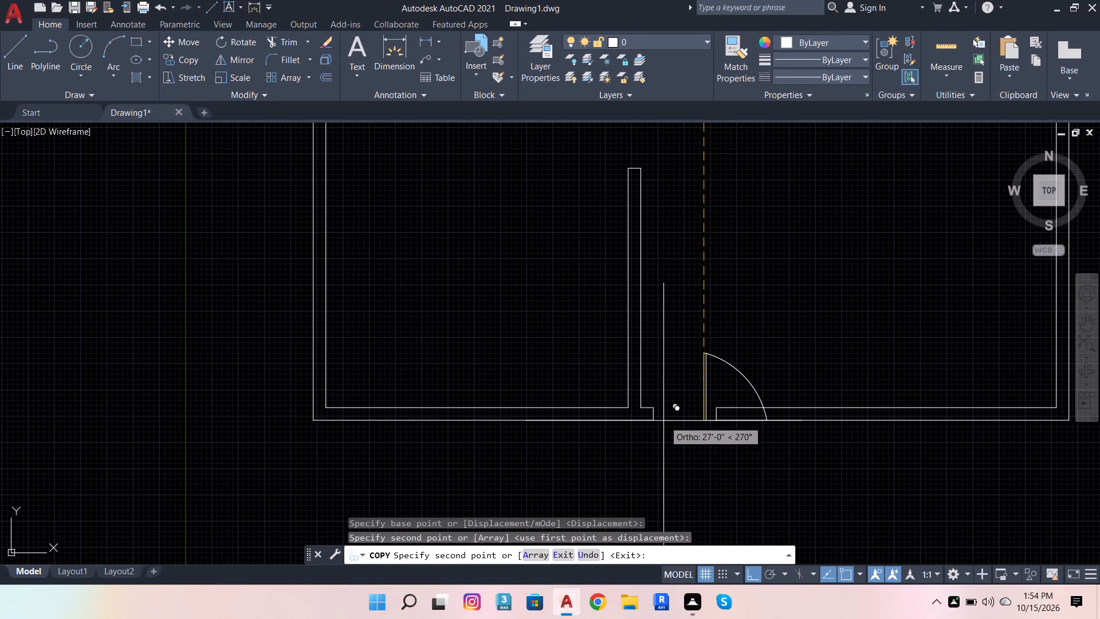
click(654, 421)
scroll(694, 388, down, 3)
key(Escape)
Copy the upper left bedroom's door from its lower hinge corner to the lower right corner of the lower left bedroom's upper door jamb.
scroll(667, 210, up, 2)
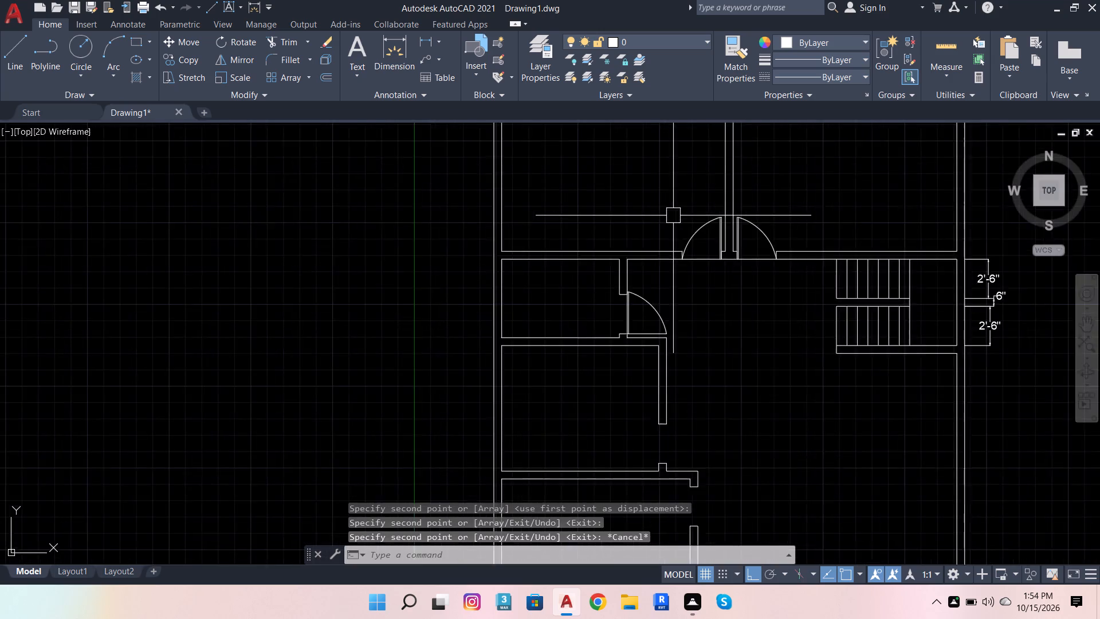
scroll(673, 216, up, 1)
click(707, 249)
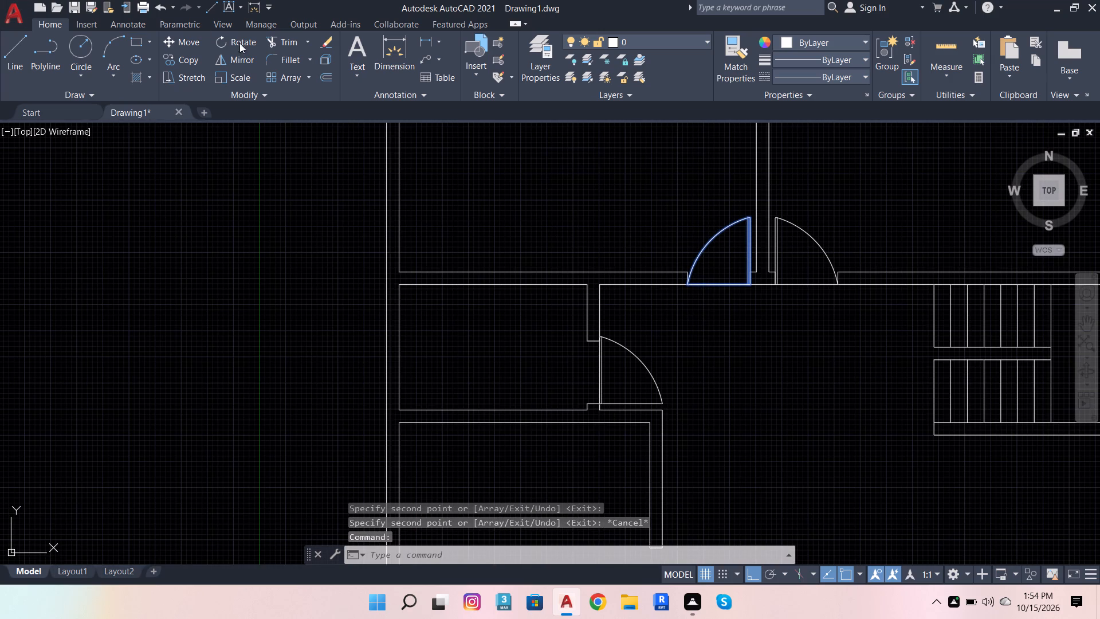
click(190, 57)
scroll(767, 291, up, 3)
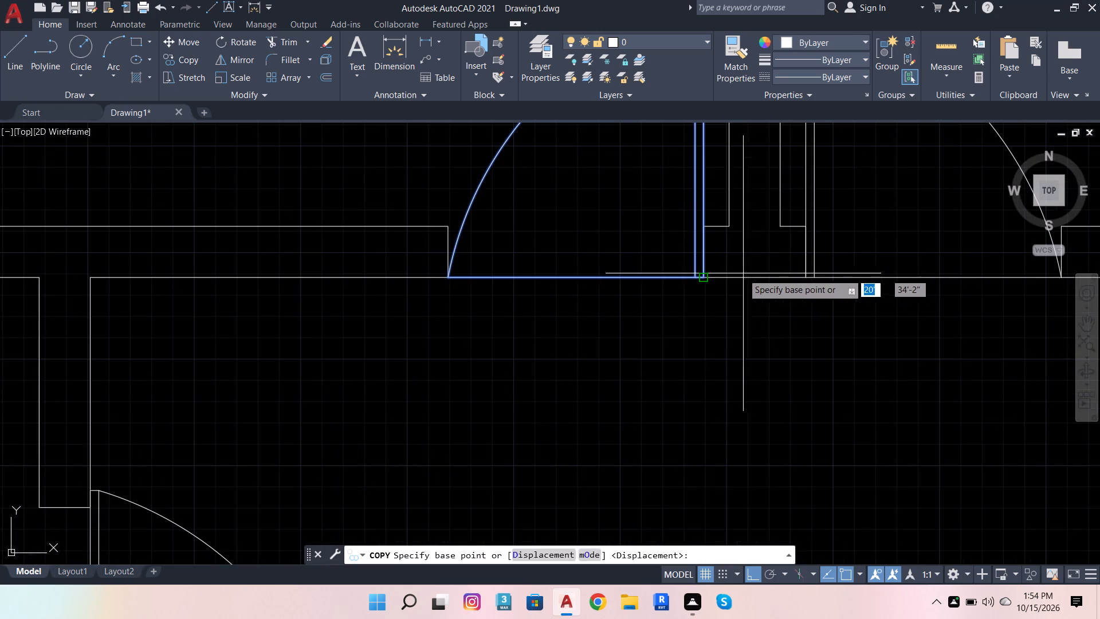
click(702, 274)
scroll(756, 233, down, 6)
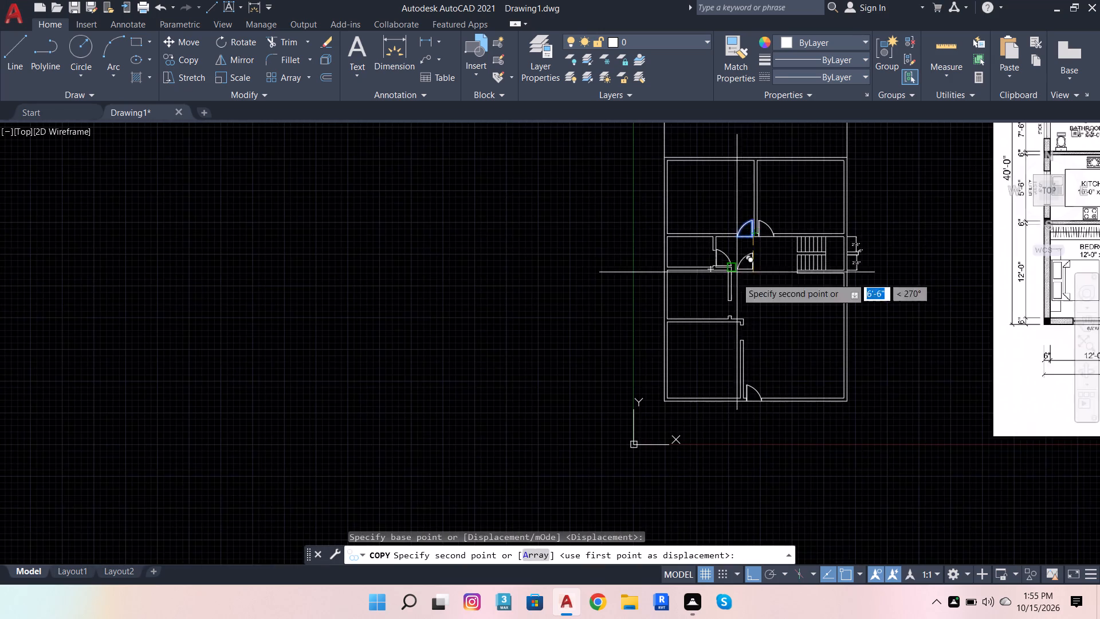
scroll(739, 296, up, 4)
scroll(771, 244, down, 3)
scroll(772, 324, up, 3)
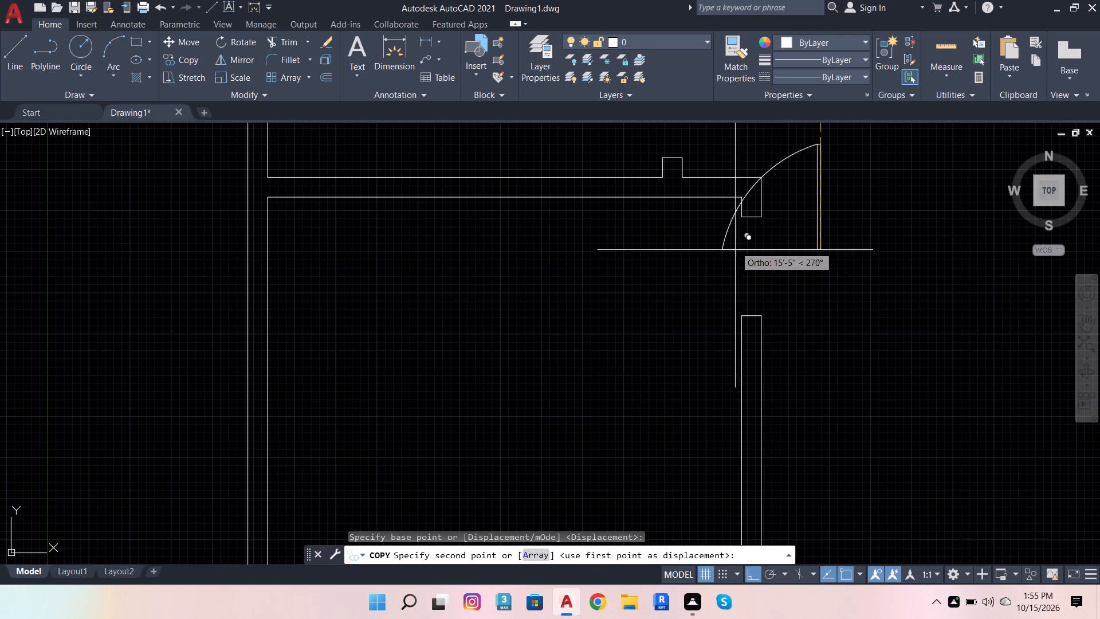
click(761, 216)
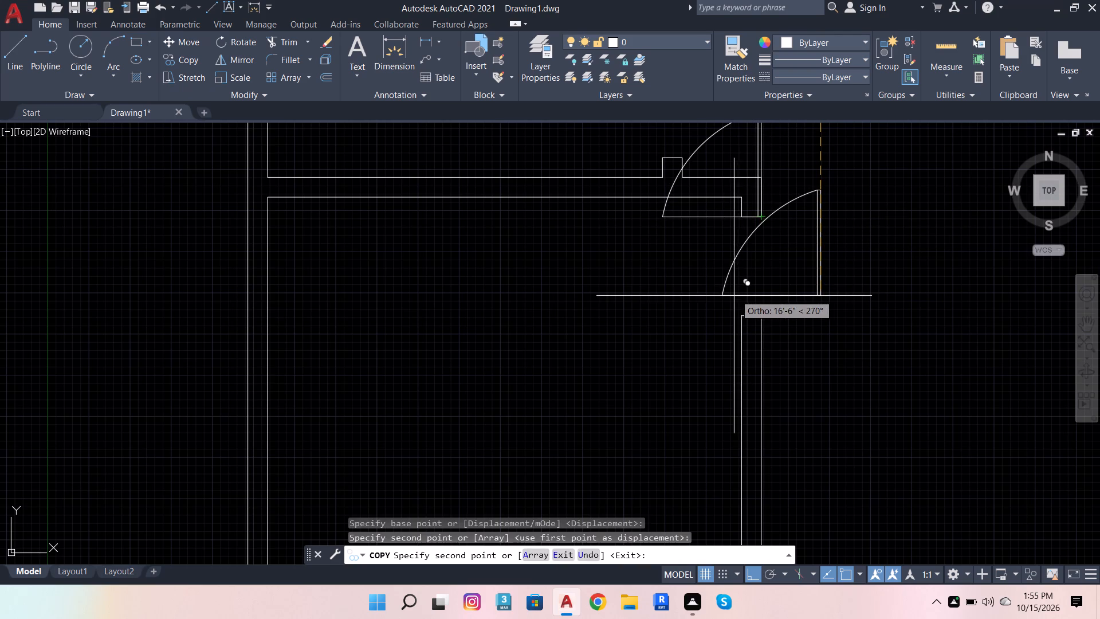
scroll(727, 322, down, 2)
key(Escape)
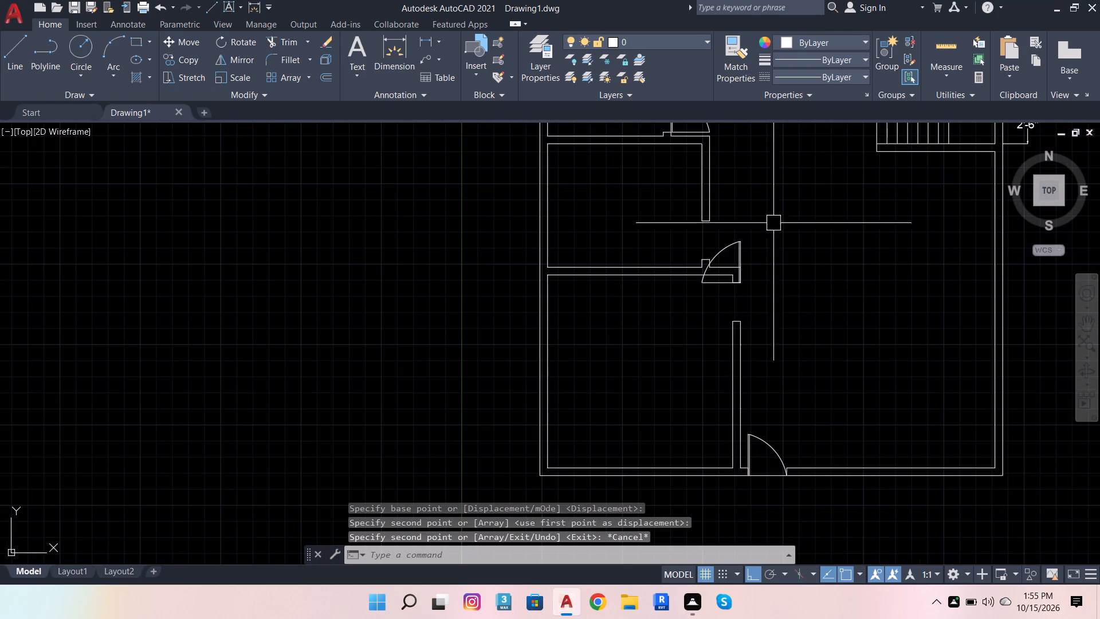
Copy the upper right bedroom's door from its lower hinge corner to the lower stub's top right corner in the kitchen doorway.
scroll(777, 273, down, 2)
scroll(785, 158, up, 3)
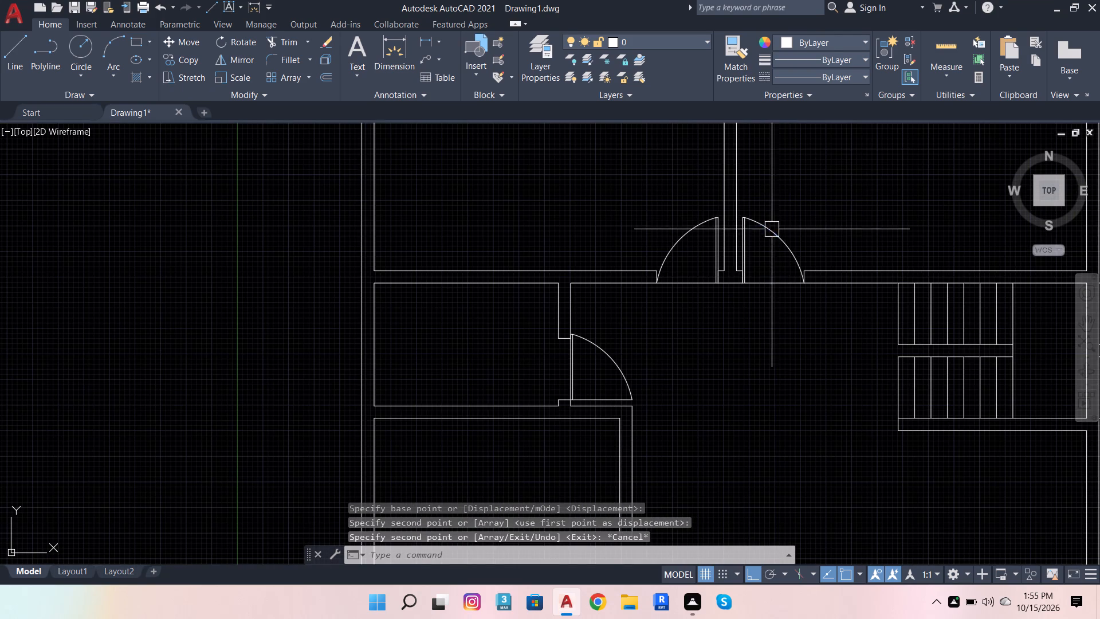
click(772, 229)
click(195, 57)
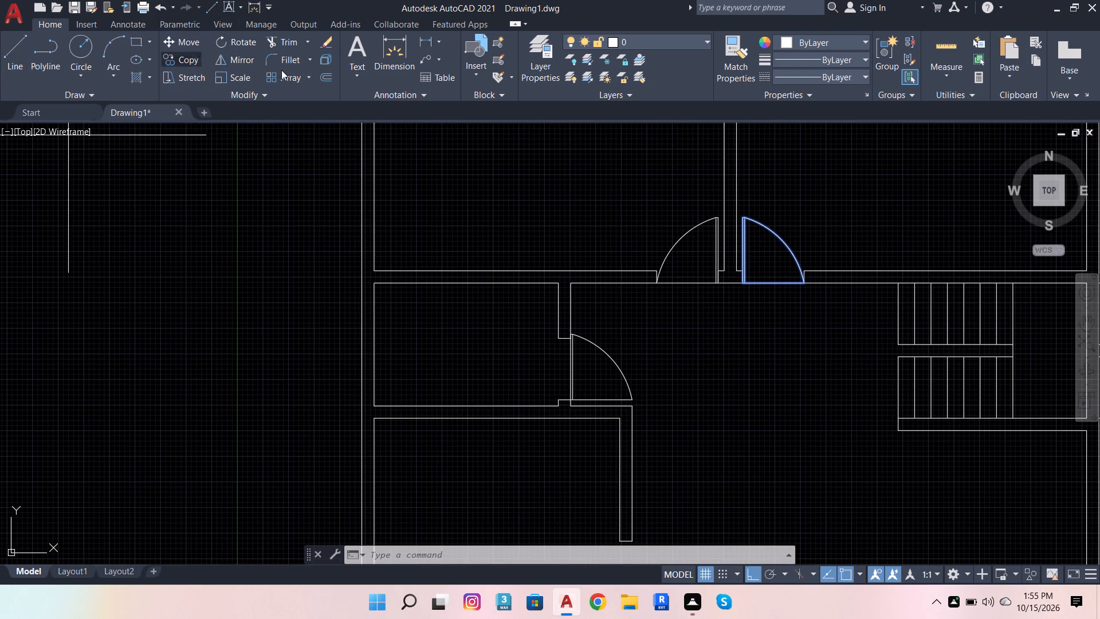
scroll(765, 288, up, 2)
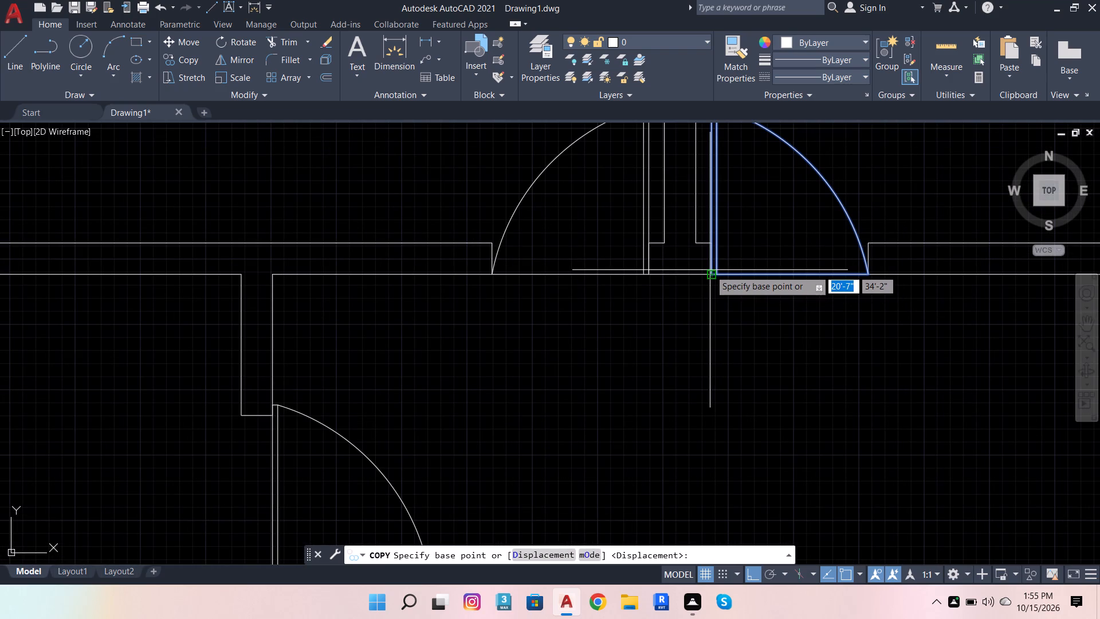
click(709, 275)
scroll(761, 224, down, 5)
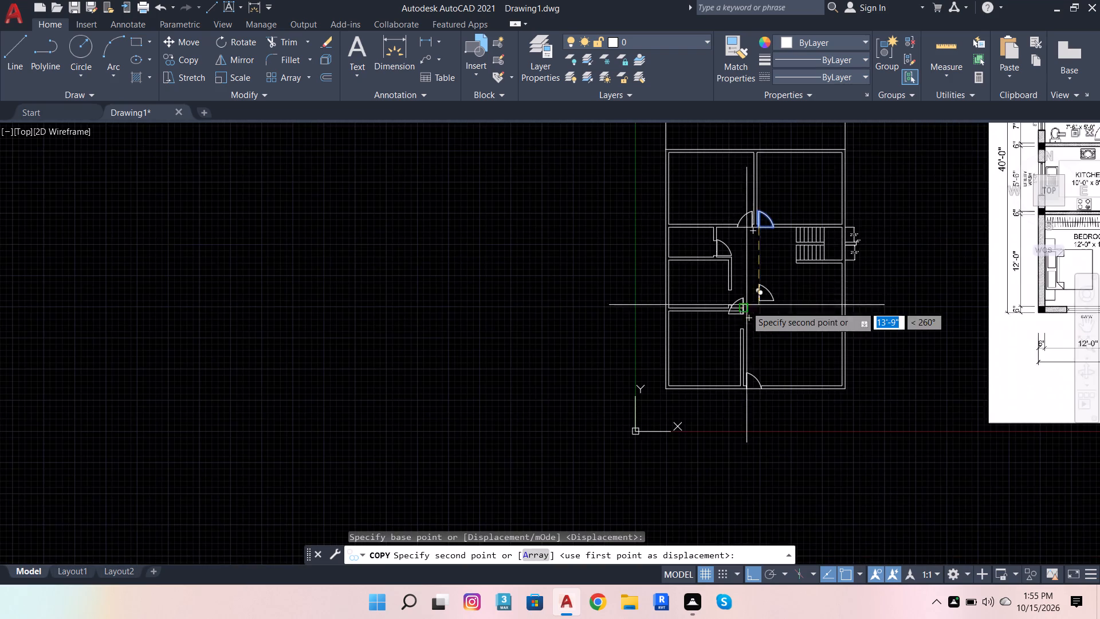
scroll(745, 307, up, 4)
scroll(669, 292, up, 2)
click(646, 283)
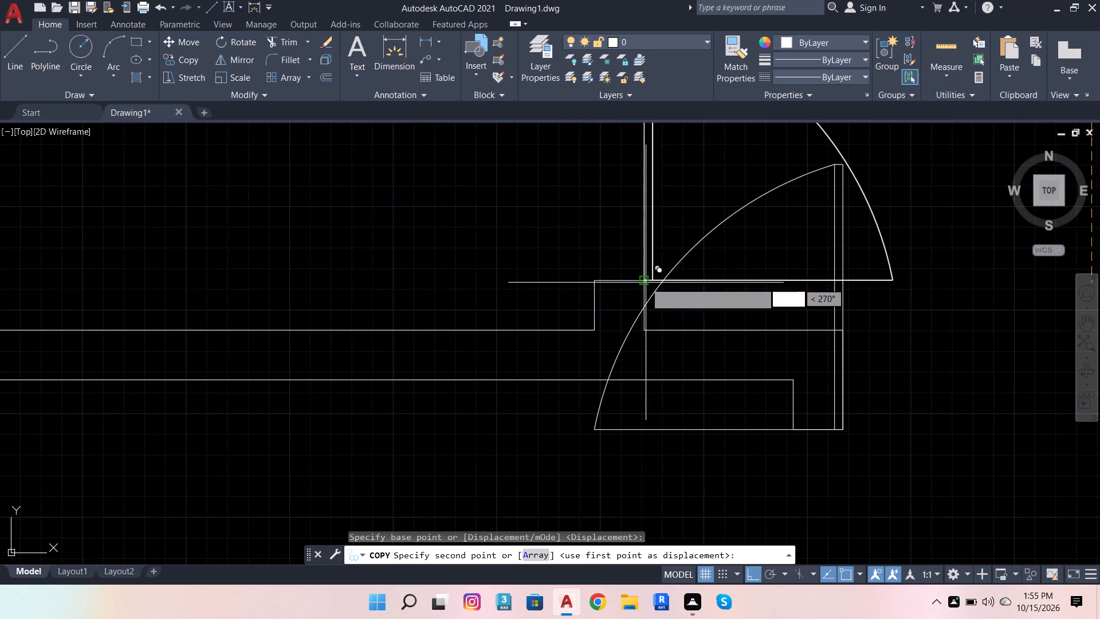
scroll(683, 234, down, 2)
key(Escape)
Rotate the kitchen door 90° about its lower hinge corner so it swings into the kitchen.
click(678, 199)
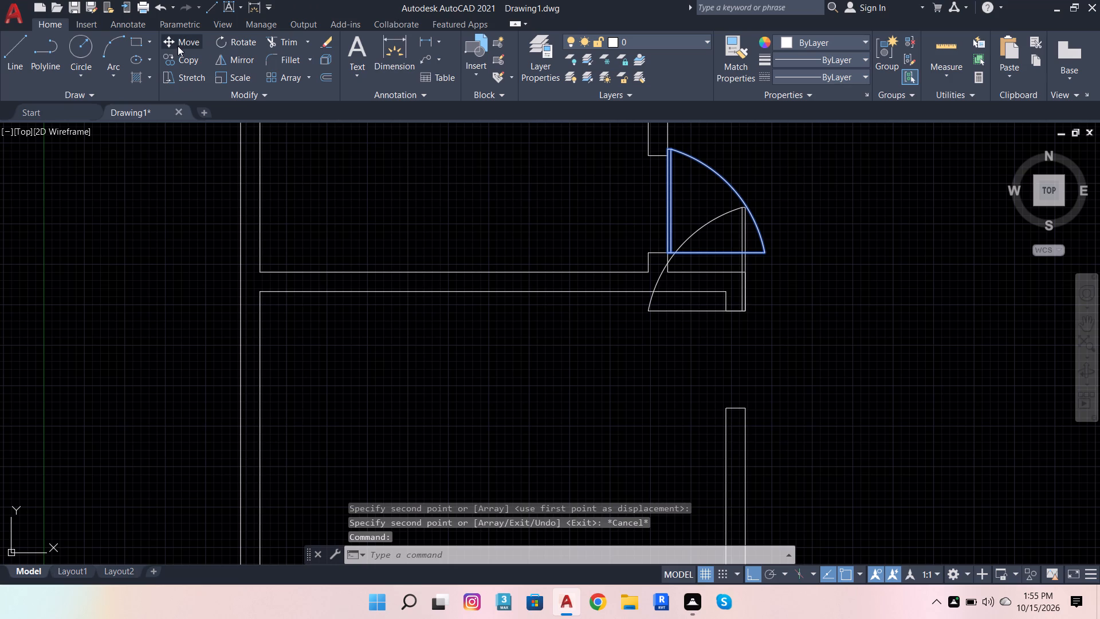
click(226, 38)
scroll(667, 253, up, 2)
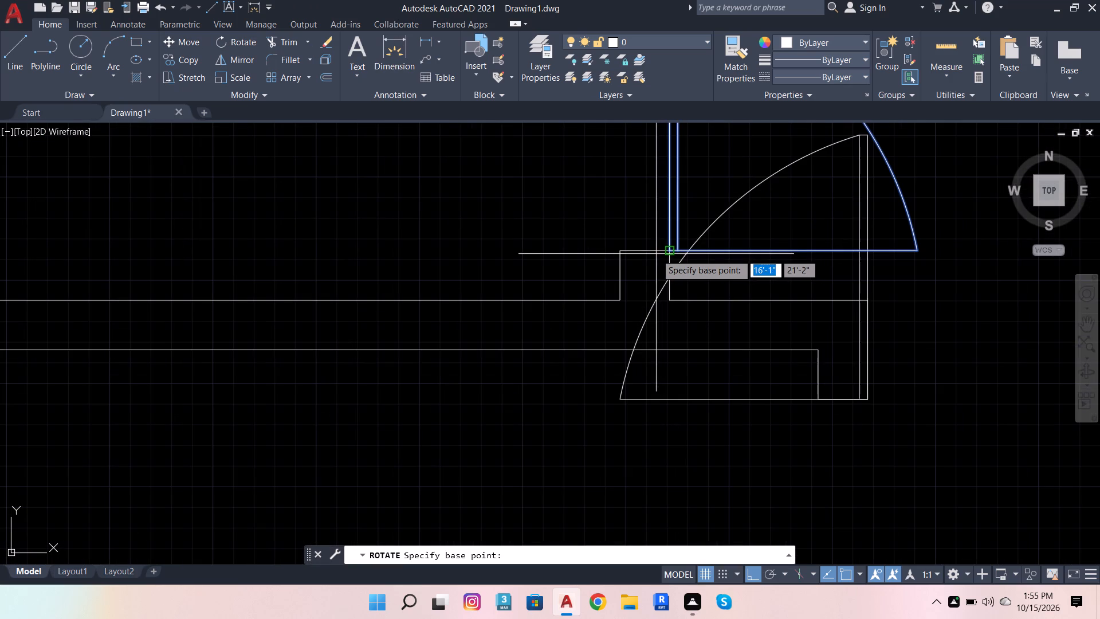
click(670, 251)
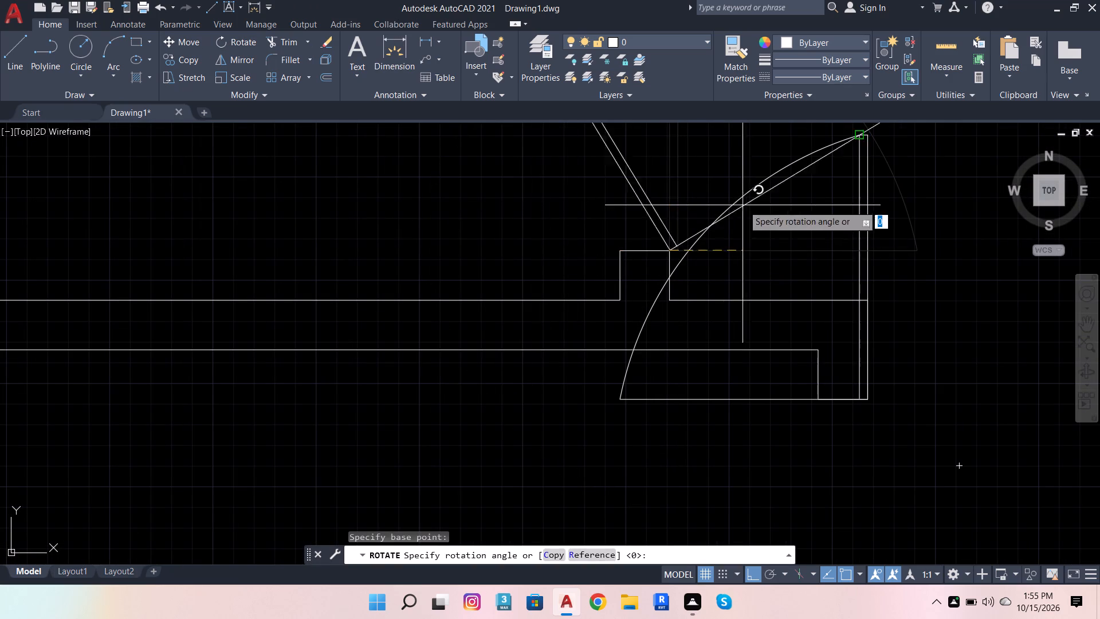
click(638, 198)
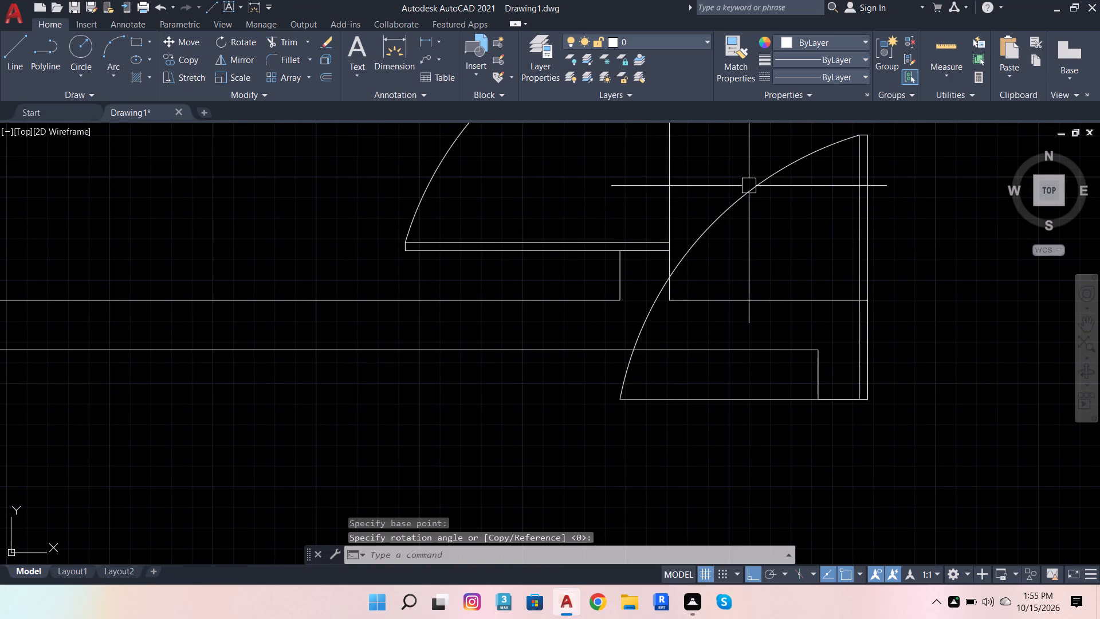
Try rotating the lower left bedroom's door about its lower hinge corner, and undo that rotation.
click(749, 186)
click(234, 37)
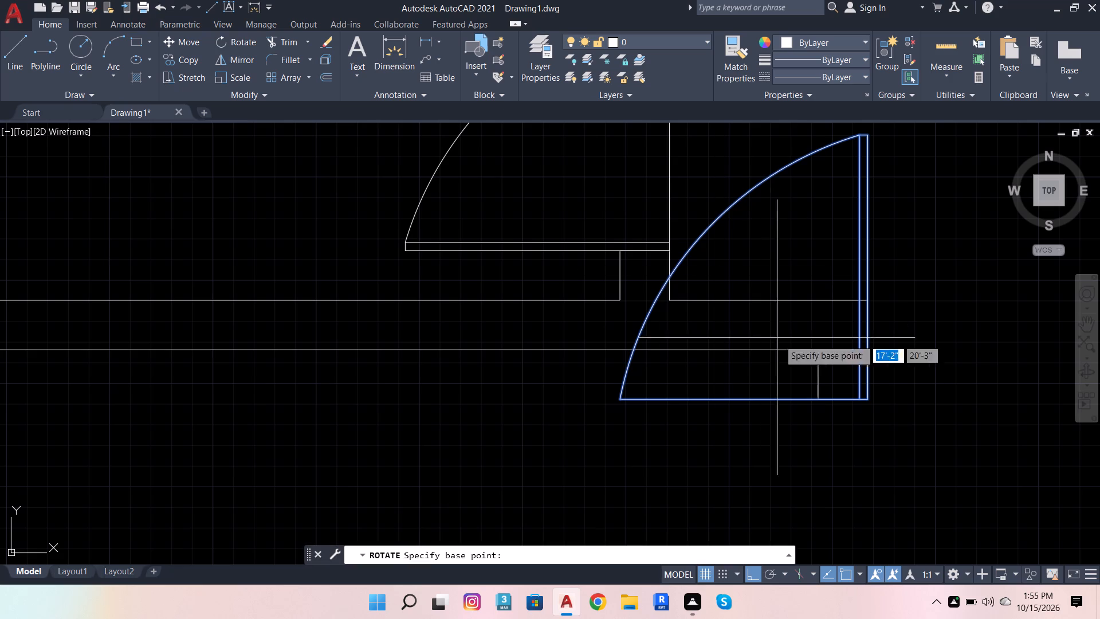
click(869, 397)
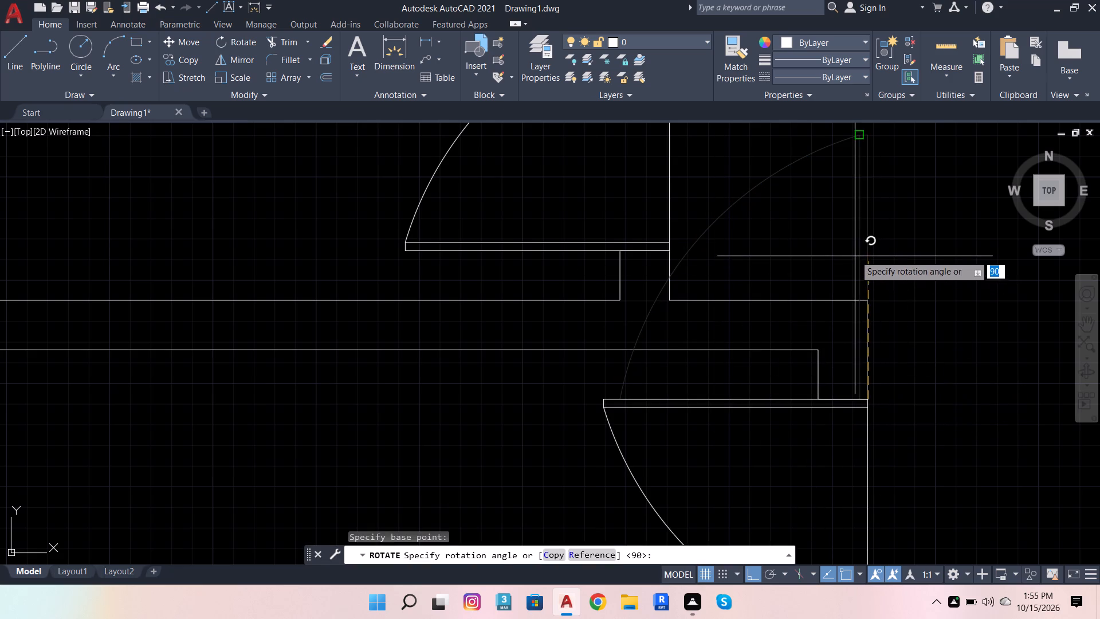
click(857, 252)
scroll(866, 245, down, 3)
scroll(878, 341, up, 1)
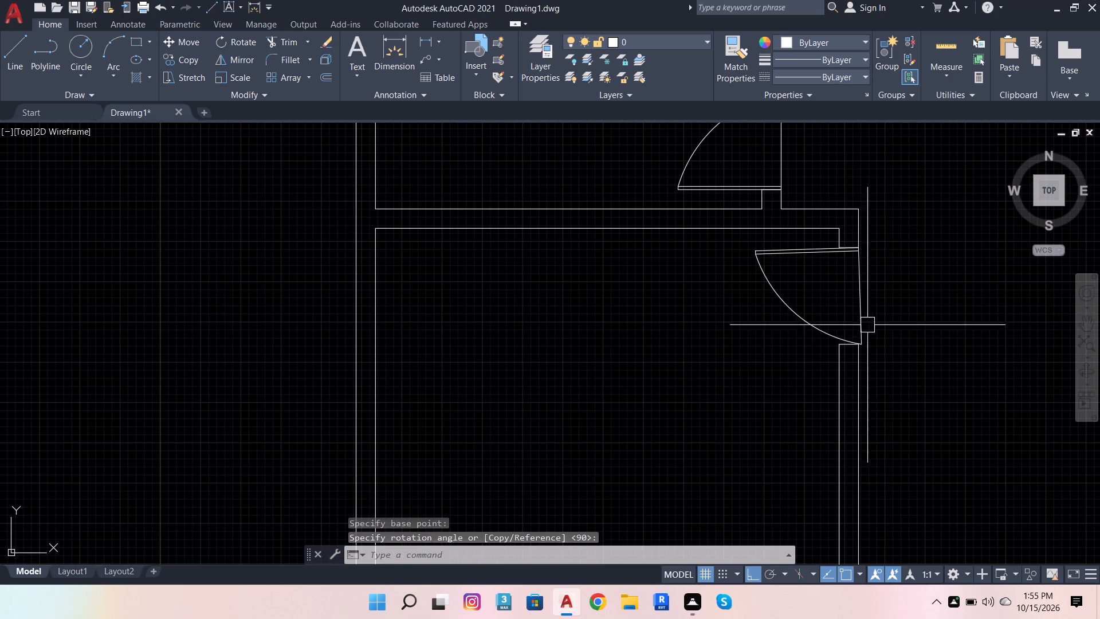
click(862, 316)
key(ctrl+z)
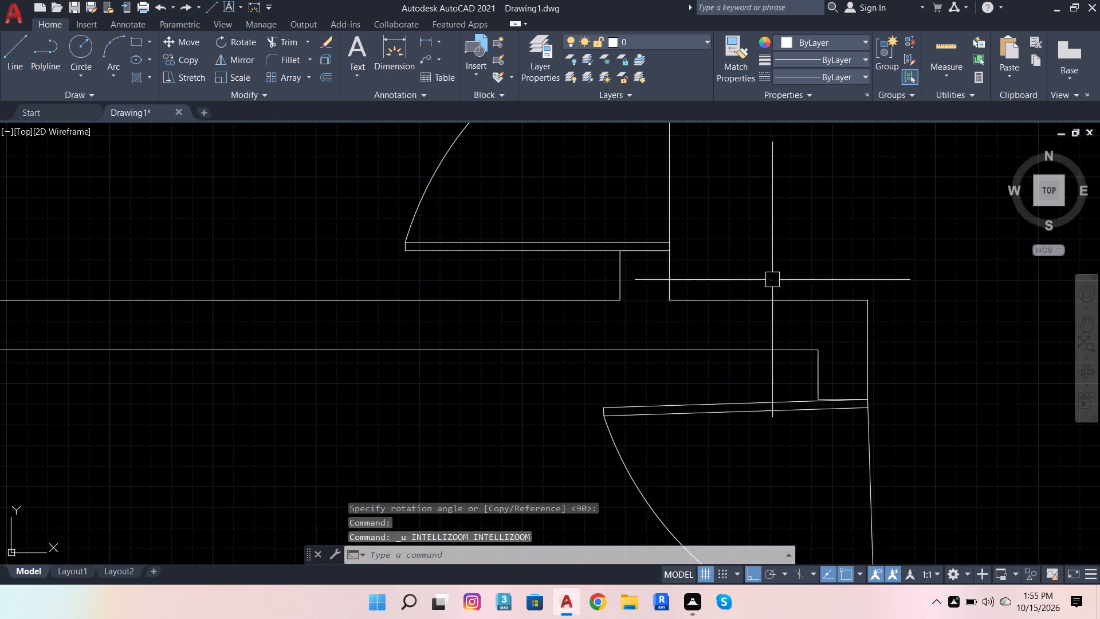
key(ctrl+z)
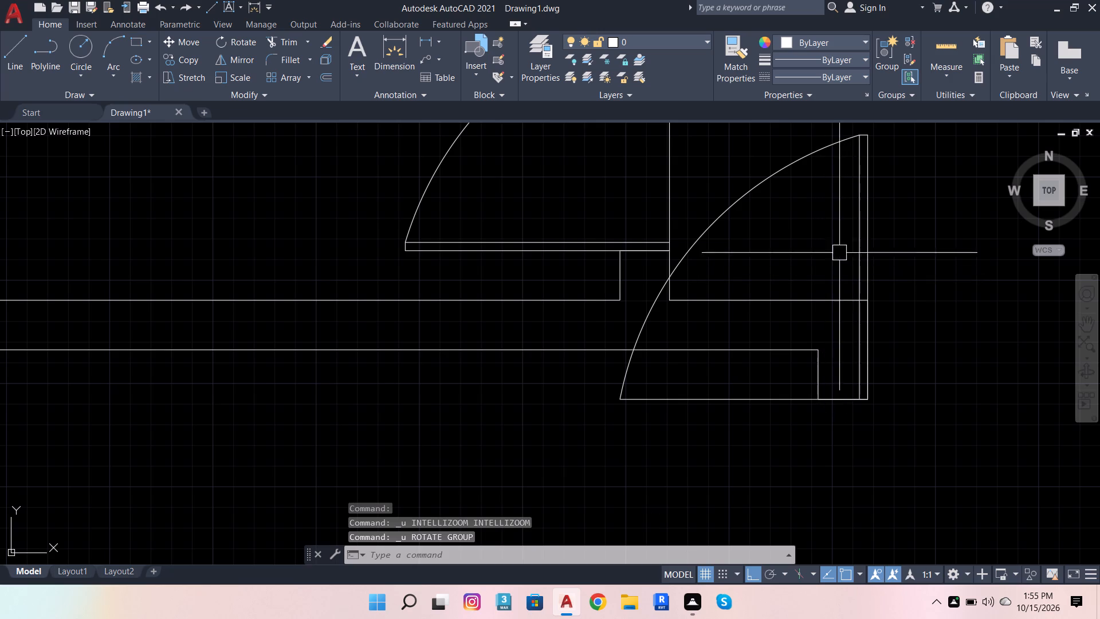
Rotate the lower left bedroom's door 90° about its lower hinge corner so it swings into the bedroom.
click(854, 234)
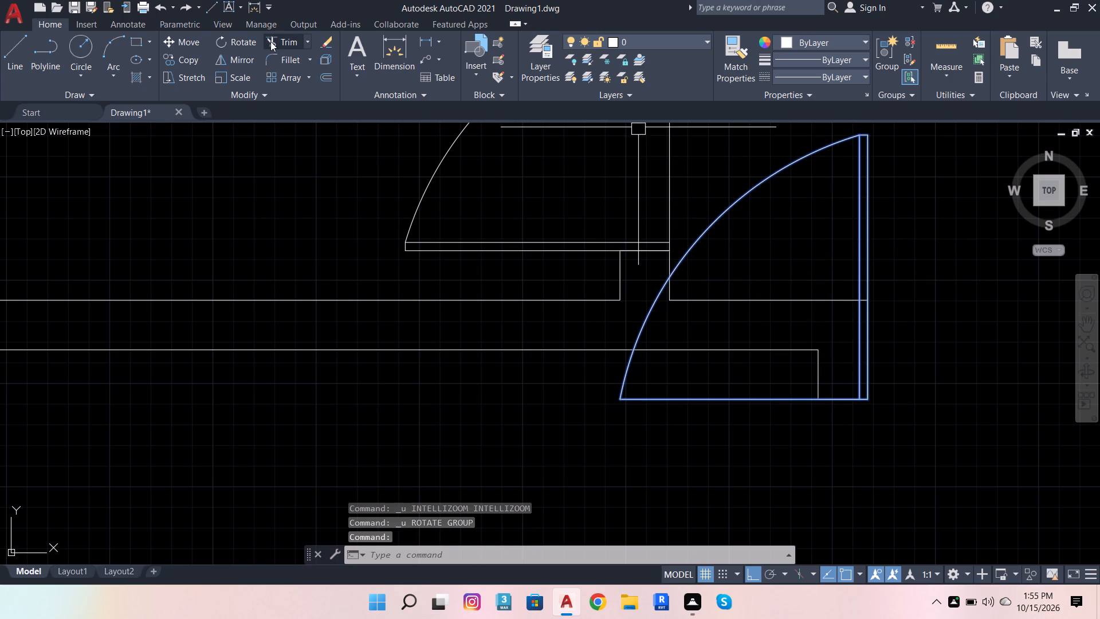
click(246, 40)
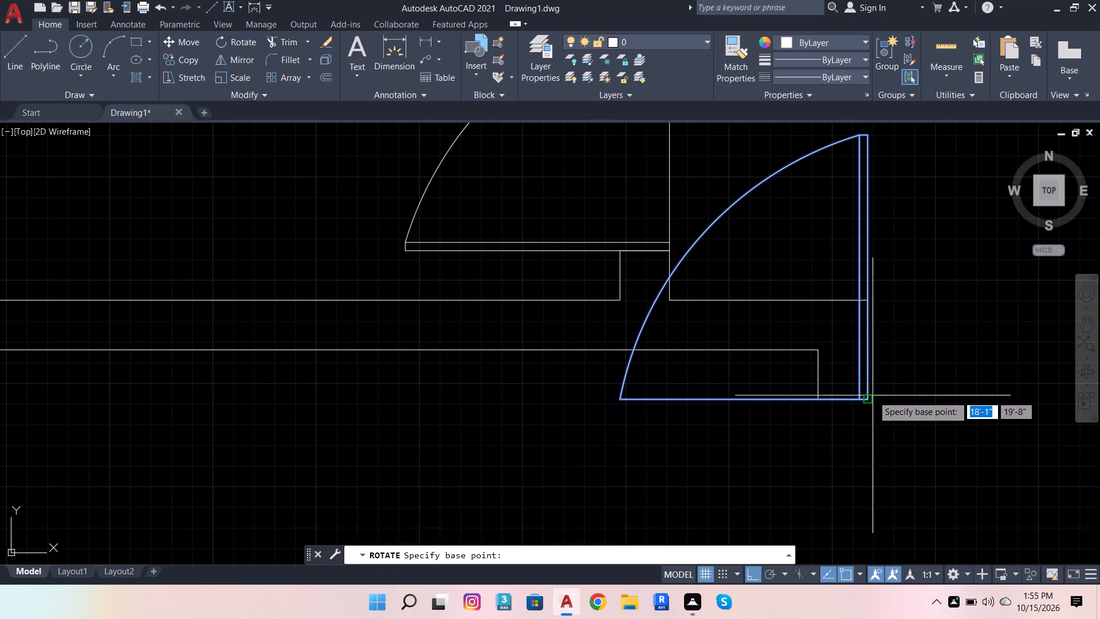
click(871, 397)
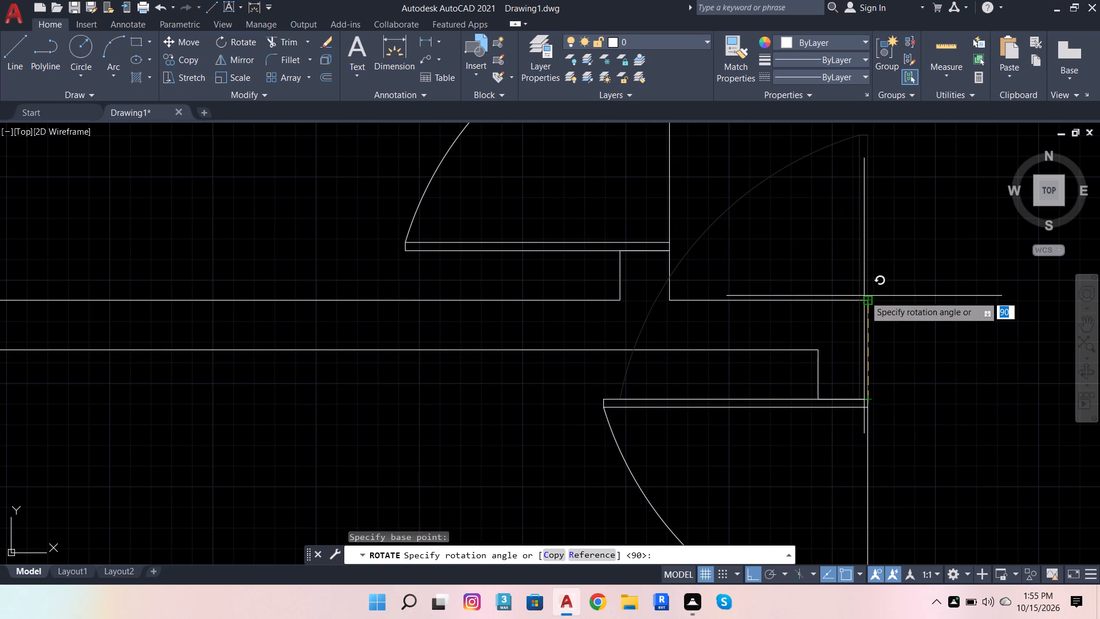
click(869, 301)
Rotate the bathroom door 90° about its lower hinge corner so it swings into the bathroom.
scroll(878, 279, down, 2)
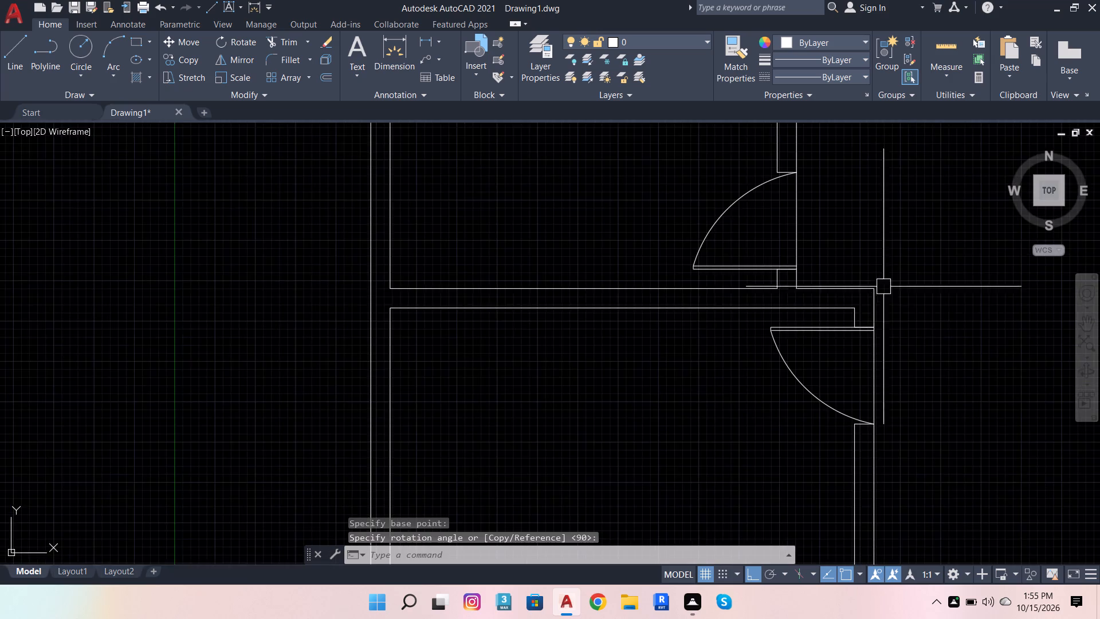
scroll(889, 383, down, 3)
scroll(852, 254, up, 3)
click(850, 295)
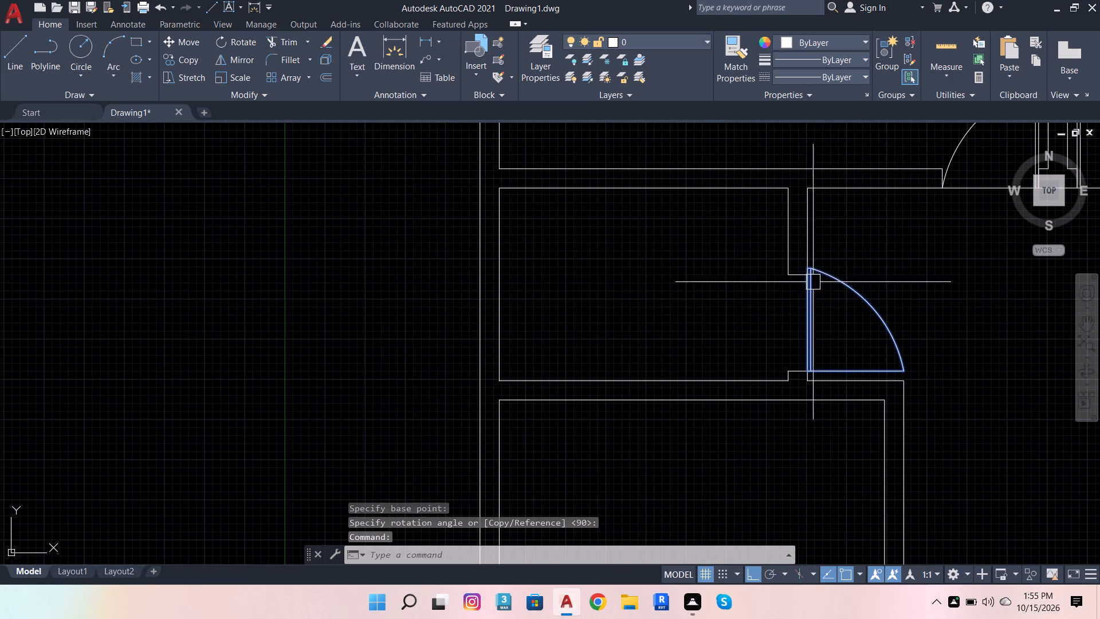
click(230, 41)
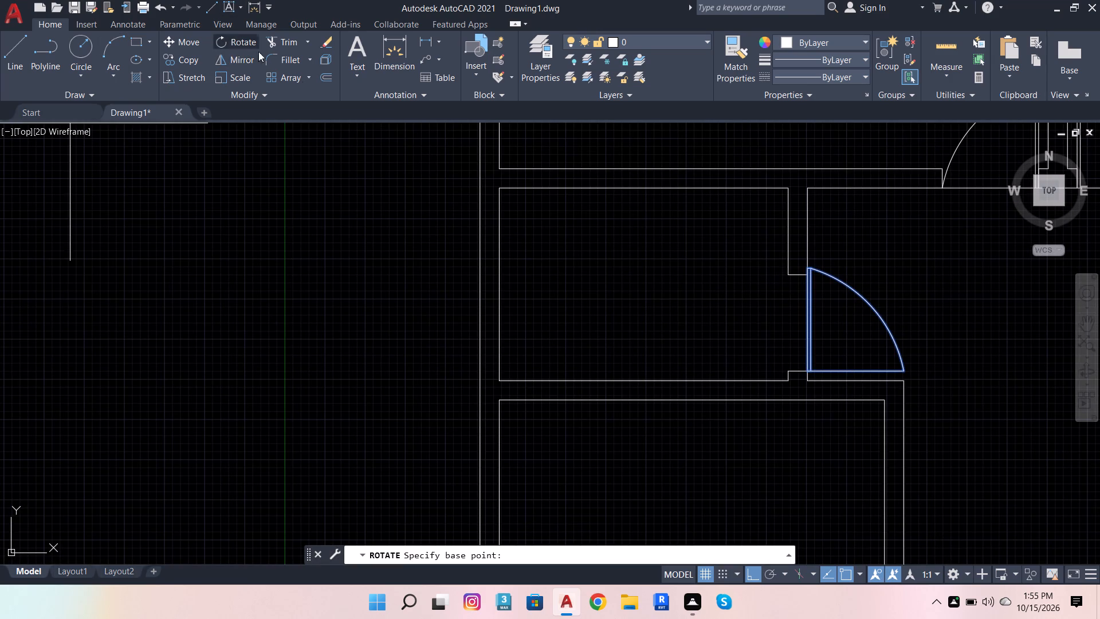
scroll(812, 366, up, 3)
click(801, 388)
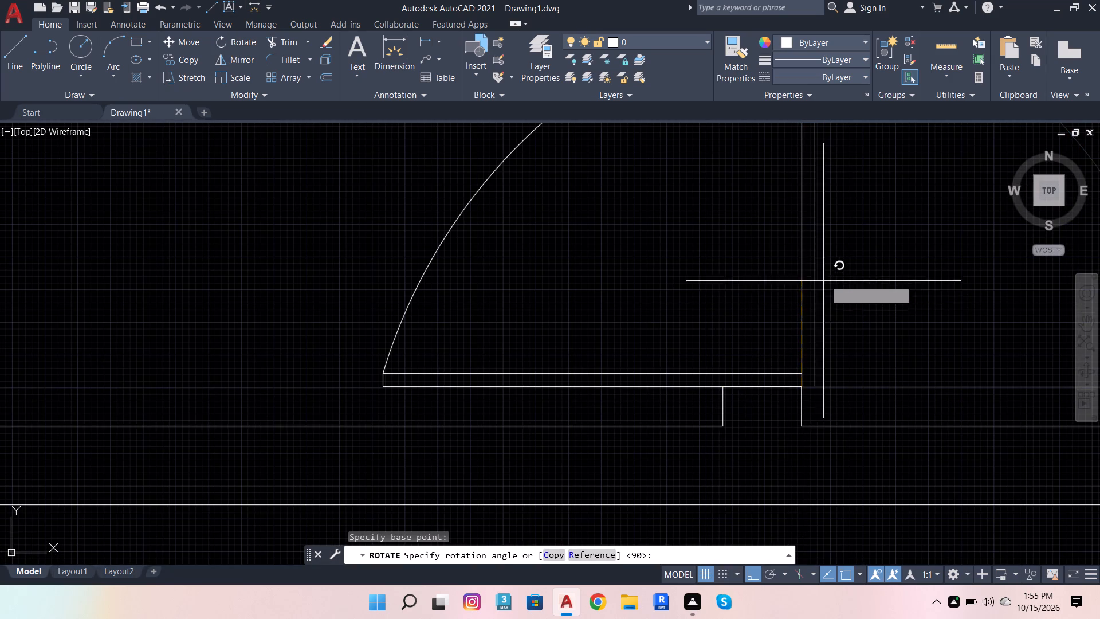
scroll(781, 321, down, 3)
scroll(786, 219, up, 3)
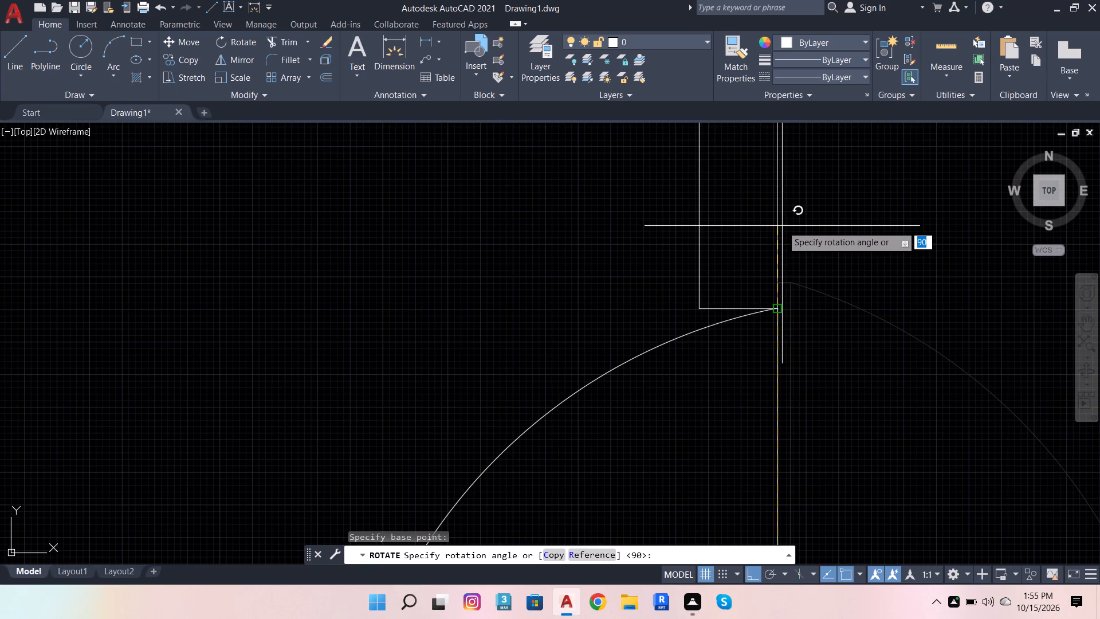
click(780, 309)
Offset the kitchen's upper inner wall line 2'4" downward into the room.
scroll(814, 288, down, 5)
scroll(755, 296, down, 3)
scroll(793, 369, up, 1)
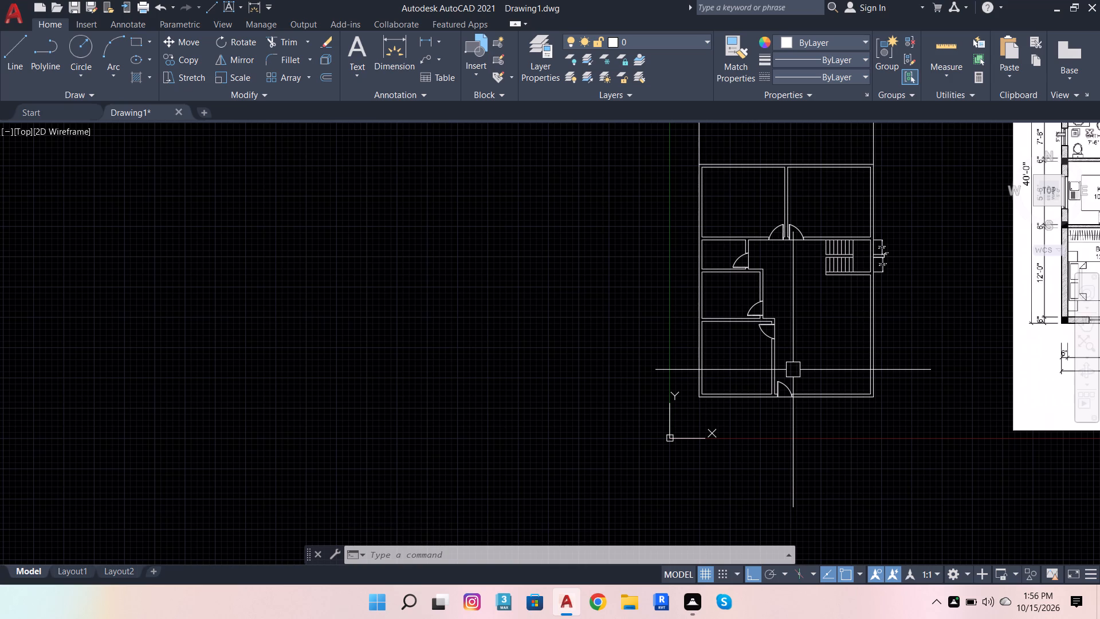
scroll(592, 313, down, 2)
scroll(799, 265, up, 2)
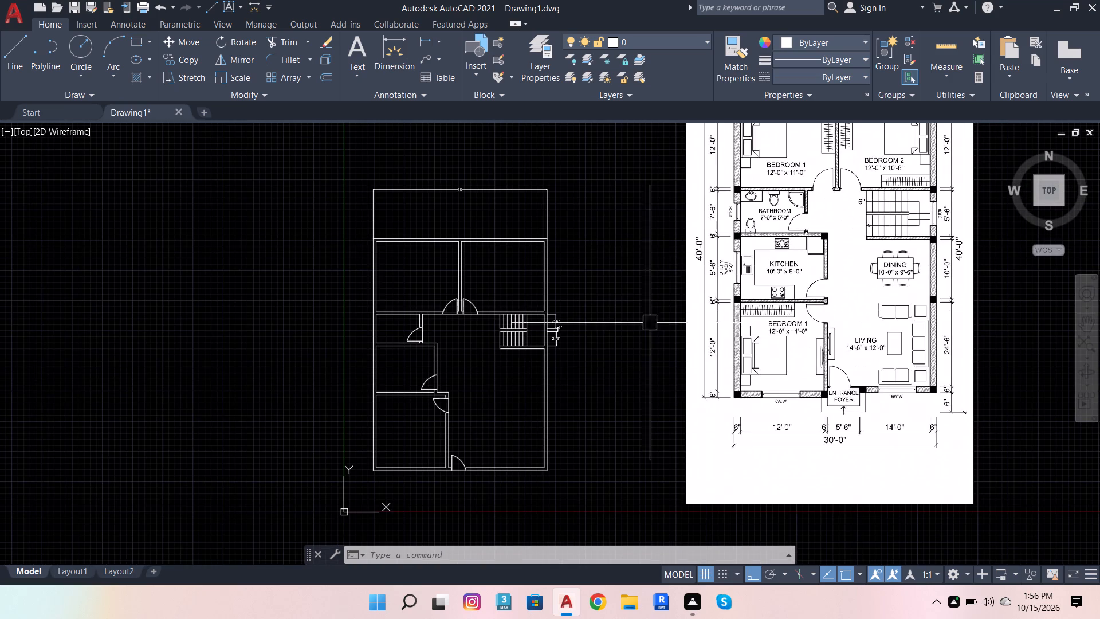
scroll(411, 344, up, 2)
click(408, 352)
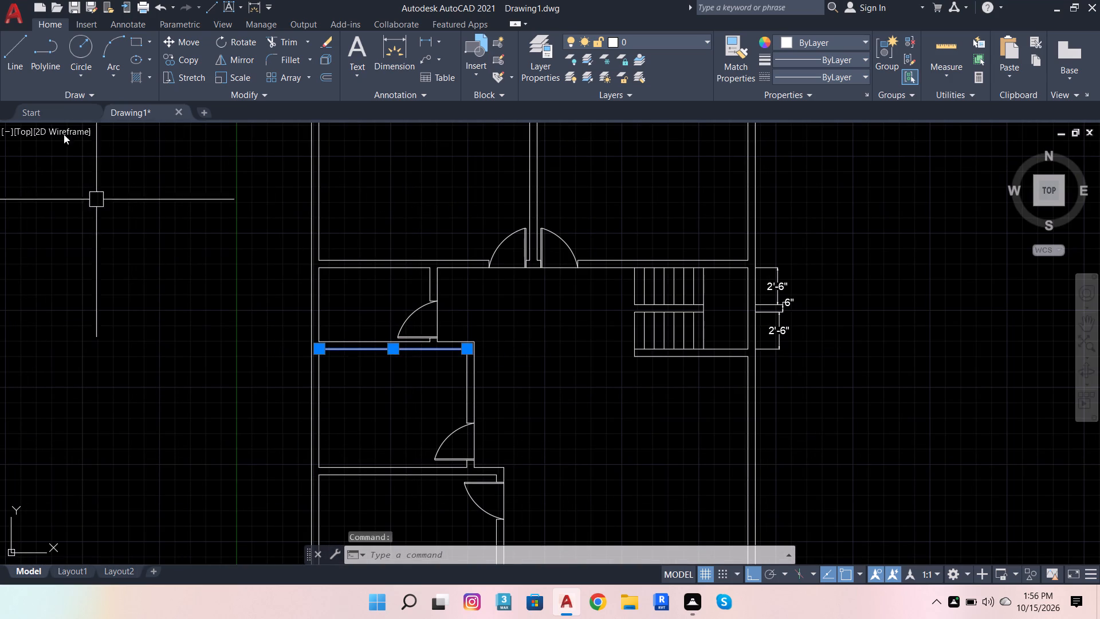
click(329, 78)
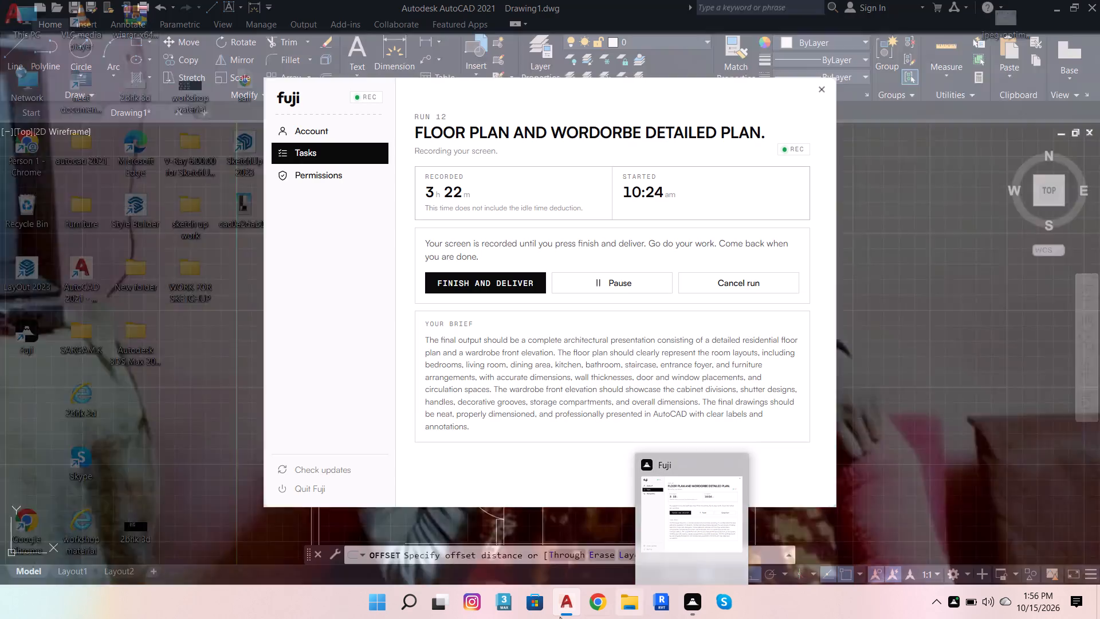
scroll(577, 354, down, 1)
scroll(492, 375, up, 1)
scroll(493, 397, down, 2)
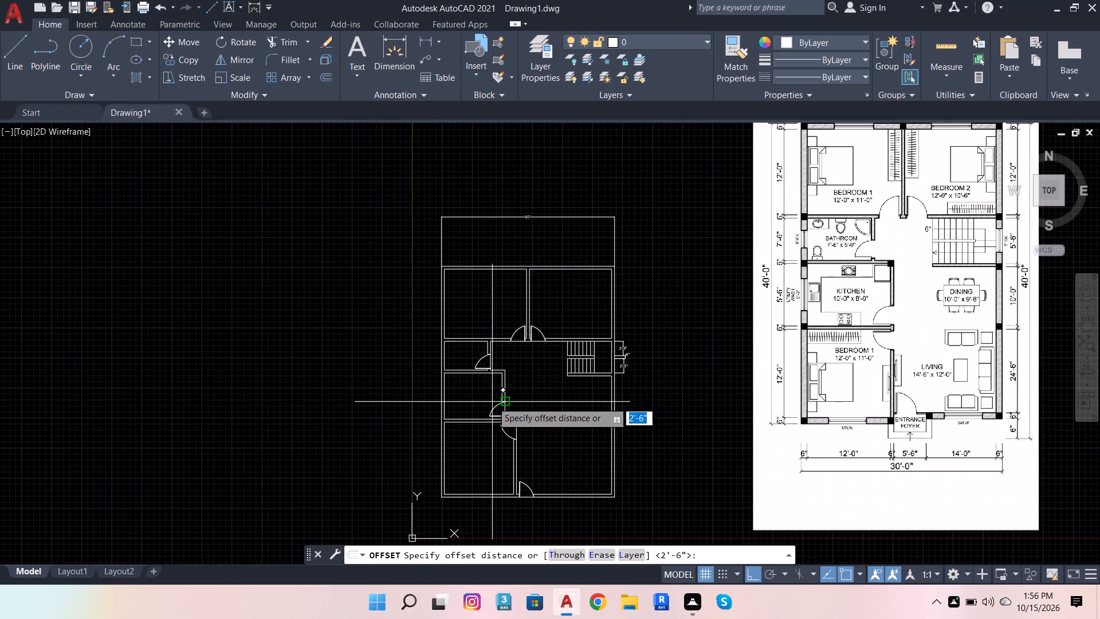
scroll(493, 378, up, 2)
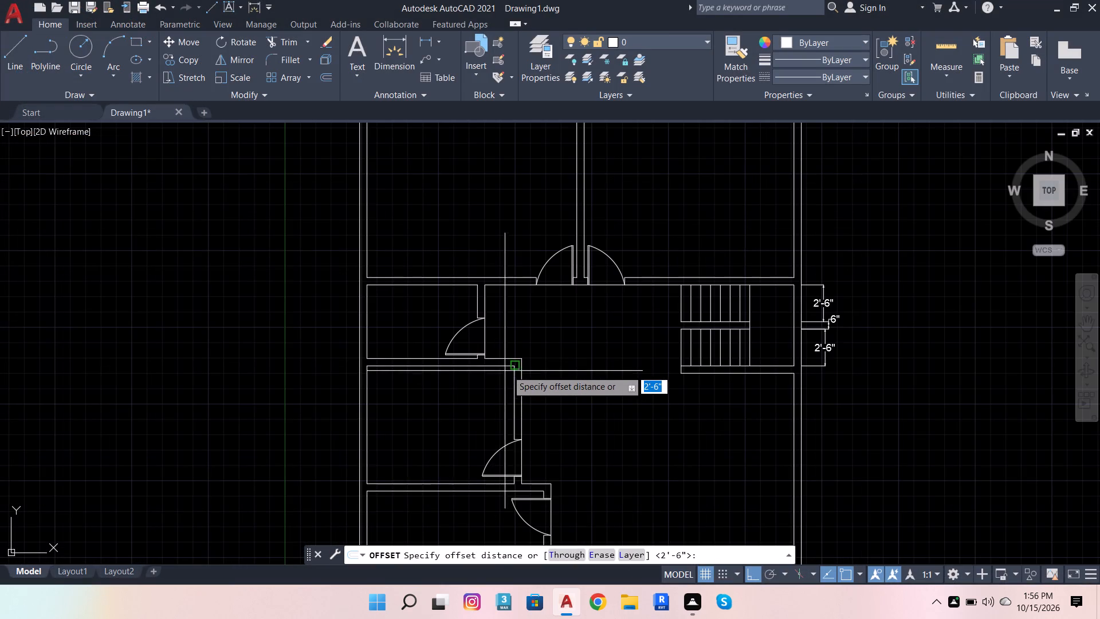
click(512, 366)
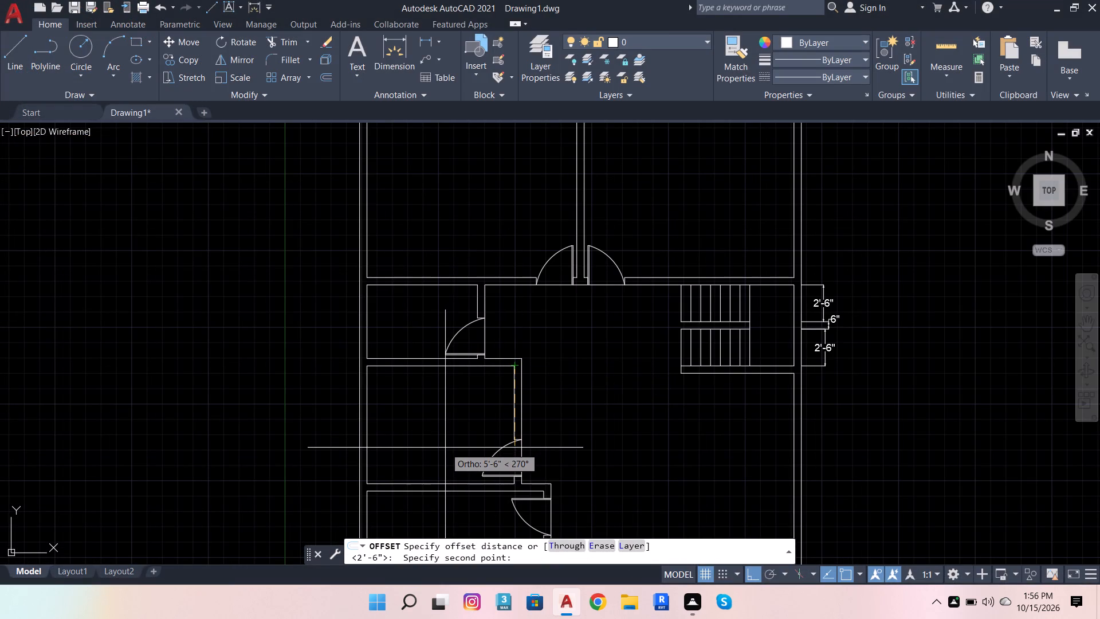
text(2'4)
key(Return)
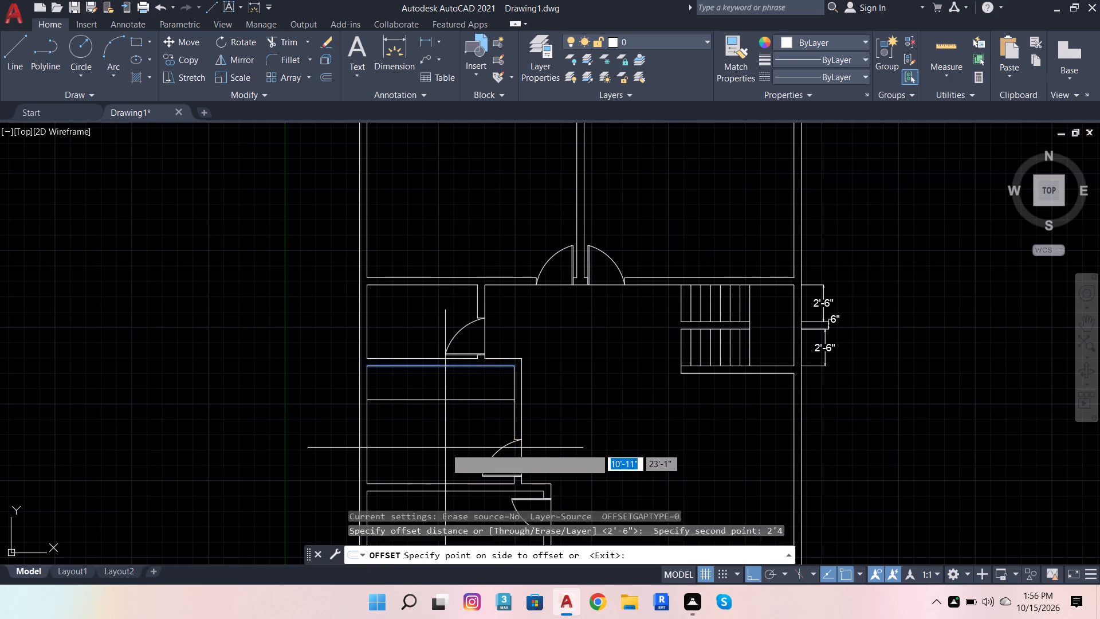
click(445, 448)
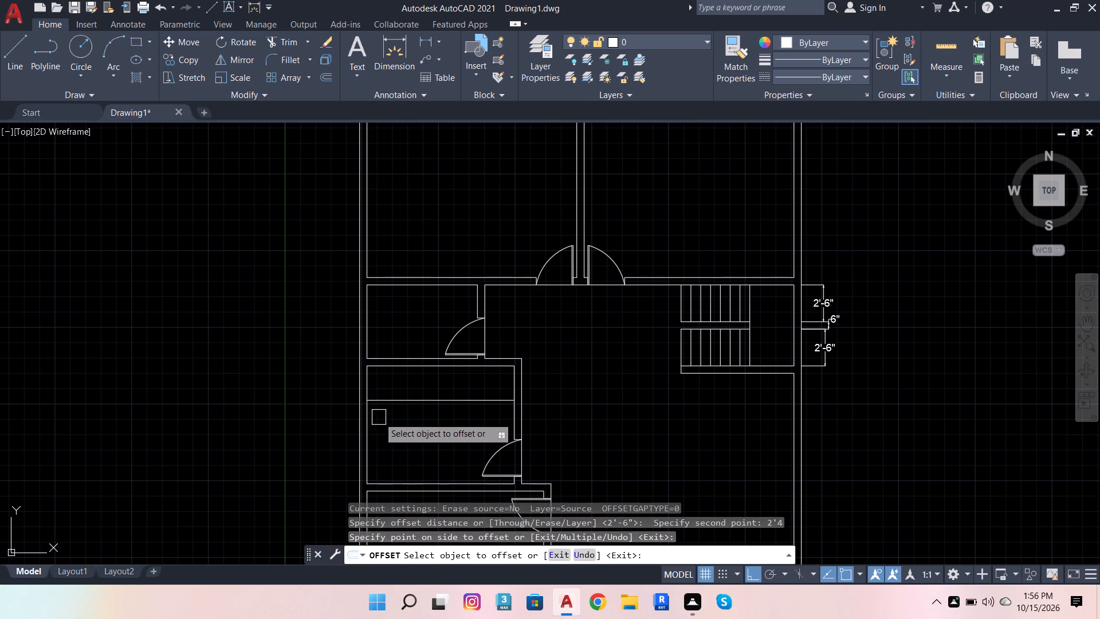
Offset the kitchen's left and lower inner wall lines into the room by the same 2'4" distance.
click(379, 417)
click(373, 429)
click(455, 430)
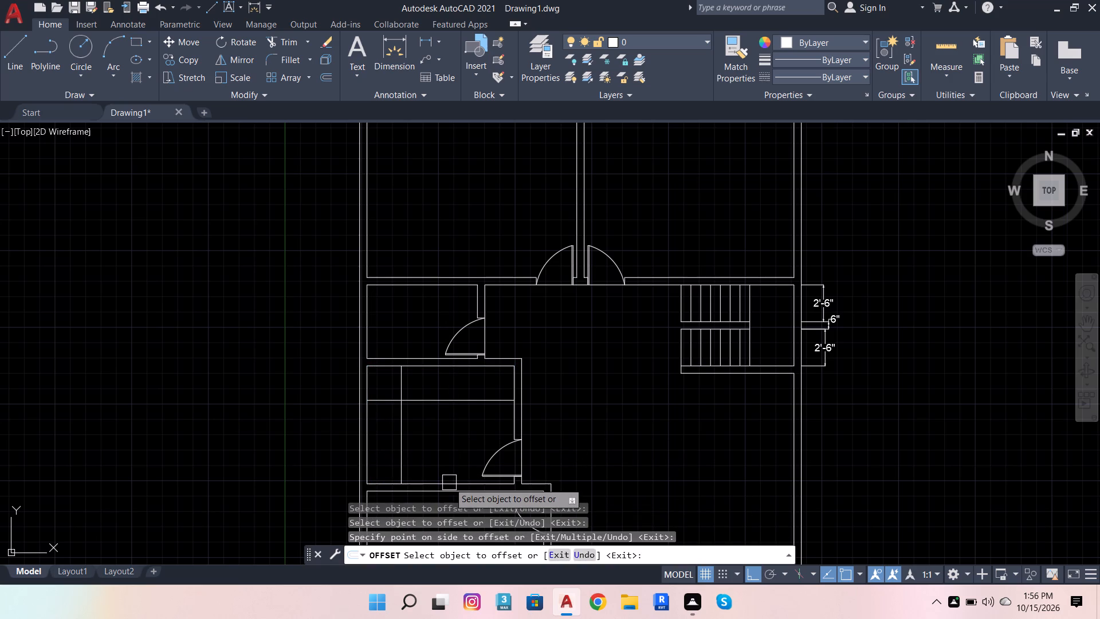
click(452, 476)
click(449, 478)
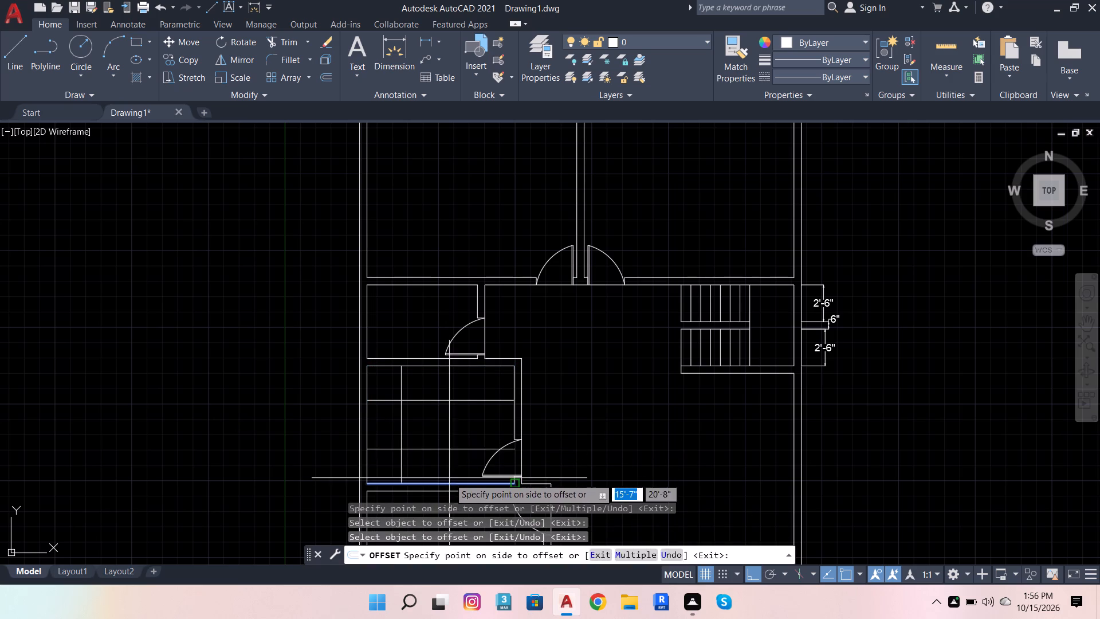
click(441, 439)
scroll(503, 471, down, 3)
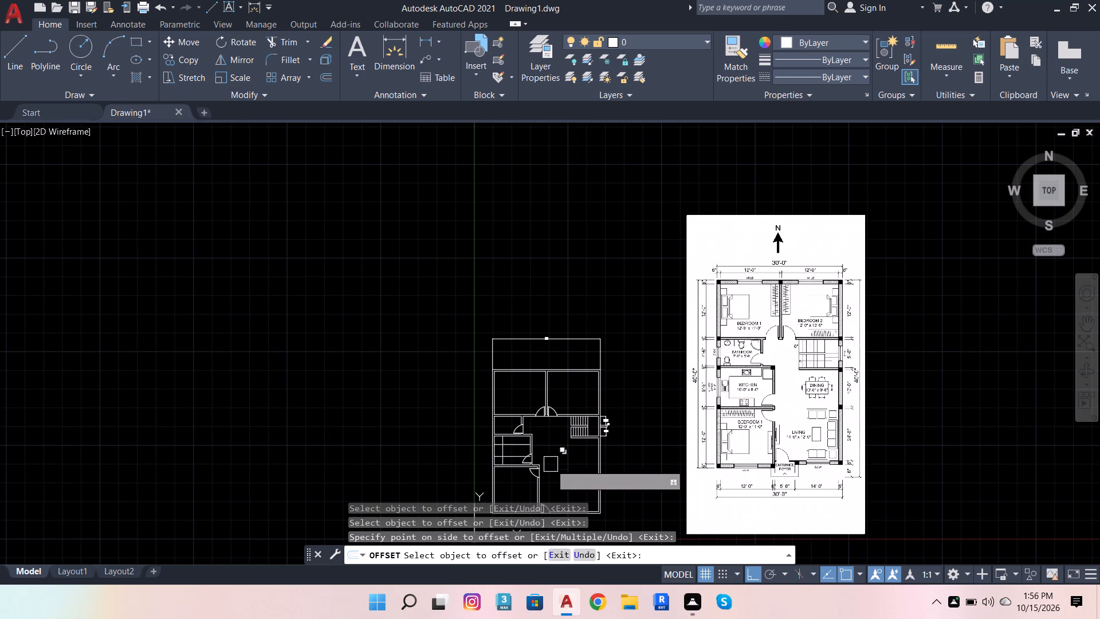
scroll(654, 433, up, 1)
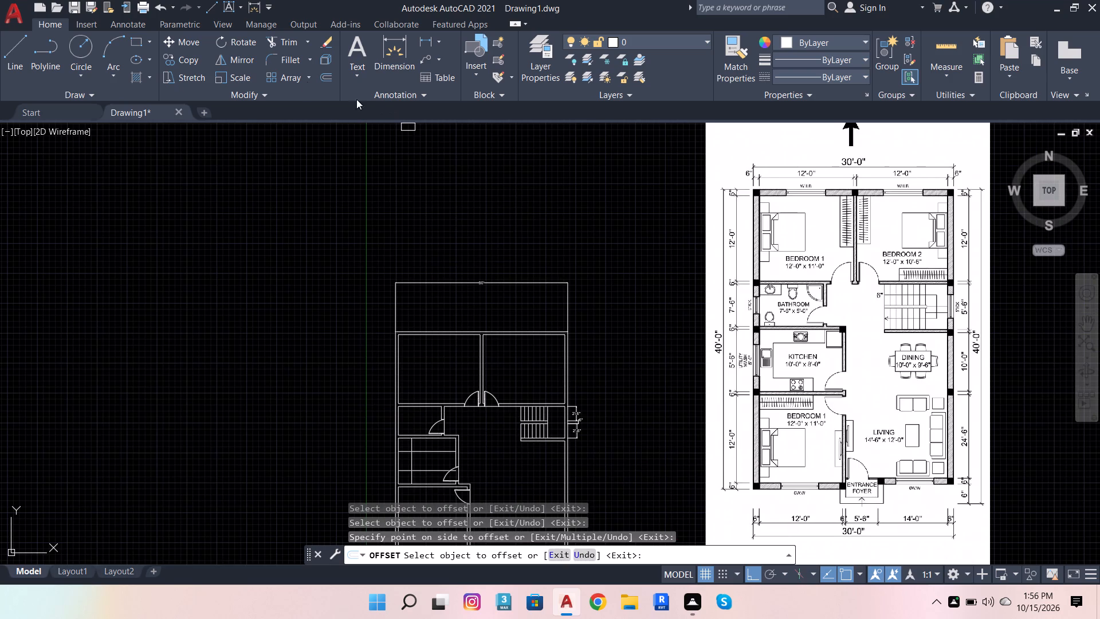
Draw a vertical line about 3'-4" long across the kitchen's lower counter line, just left of the kitchen door swing.
click(7, 51)
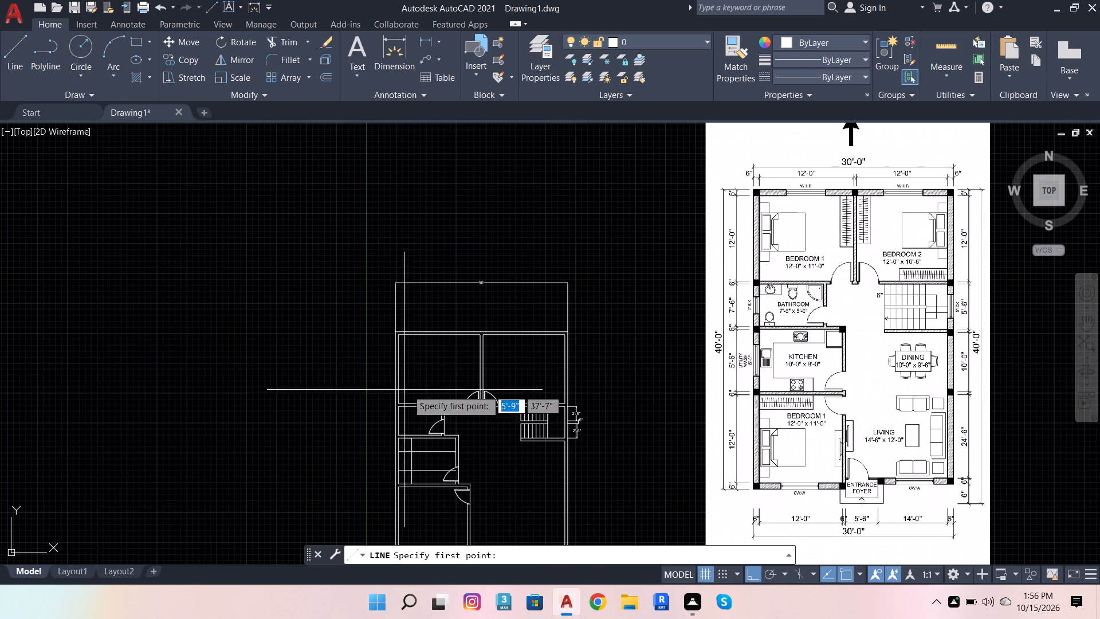
scroll(436, 400, down, 1)
scroll(427, 471, up, 3)
scroll(441, 355, up, 2)
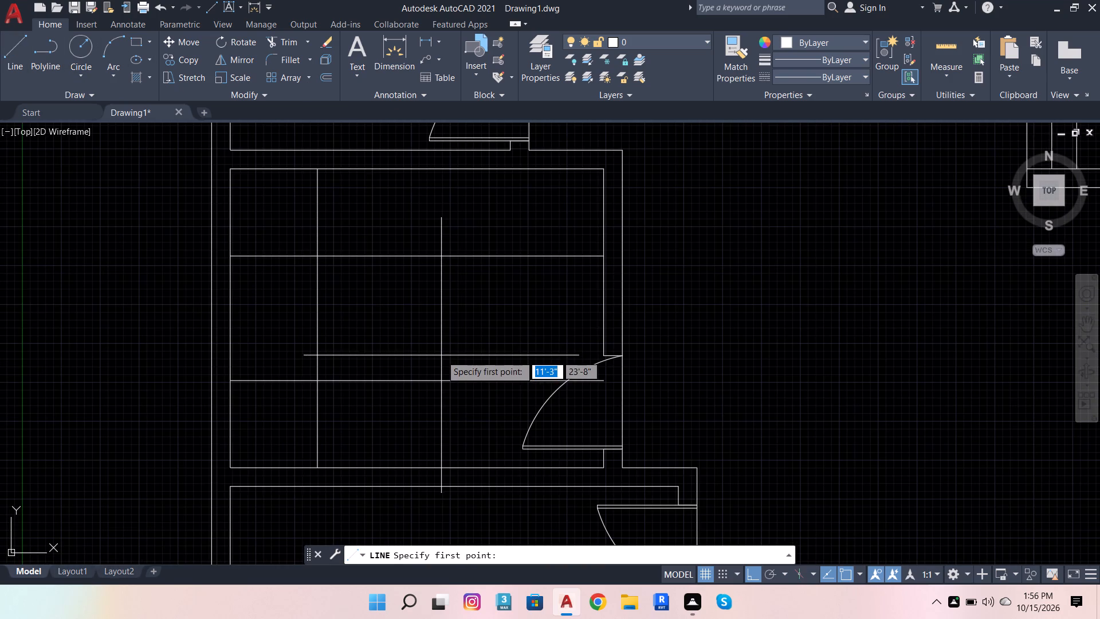
click(467, 359)
scroll(482, 483, up, 2)
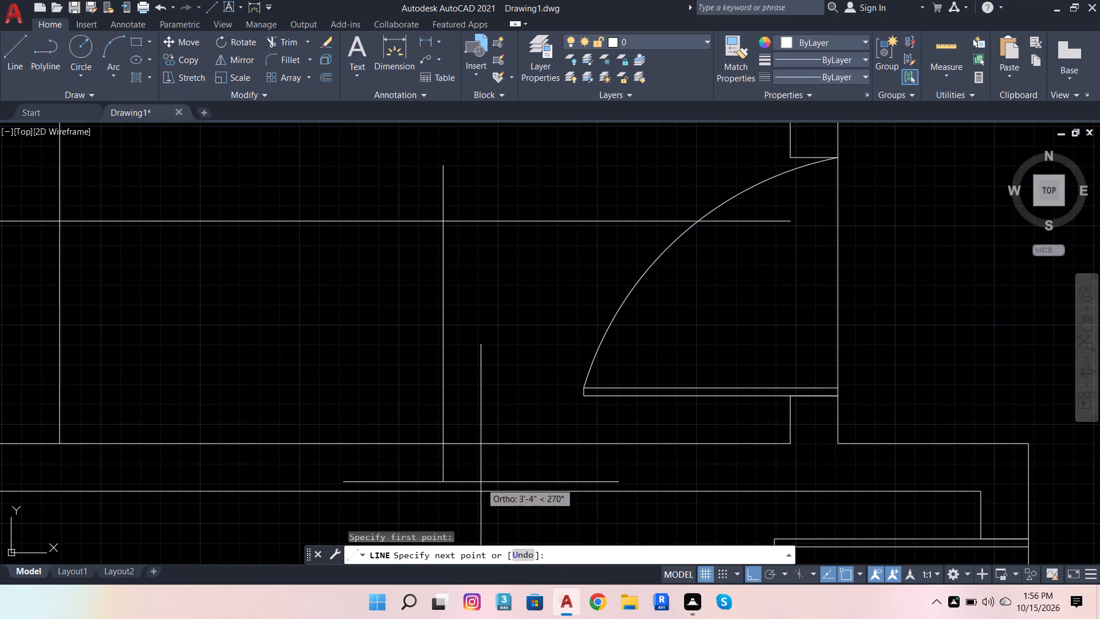
click(480, 480)
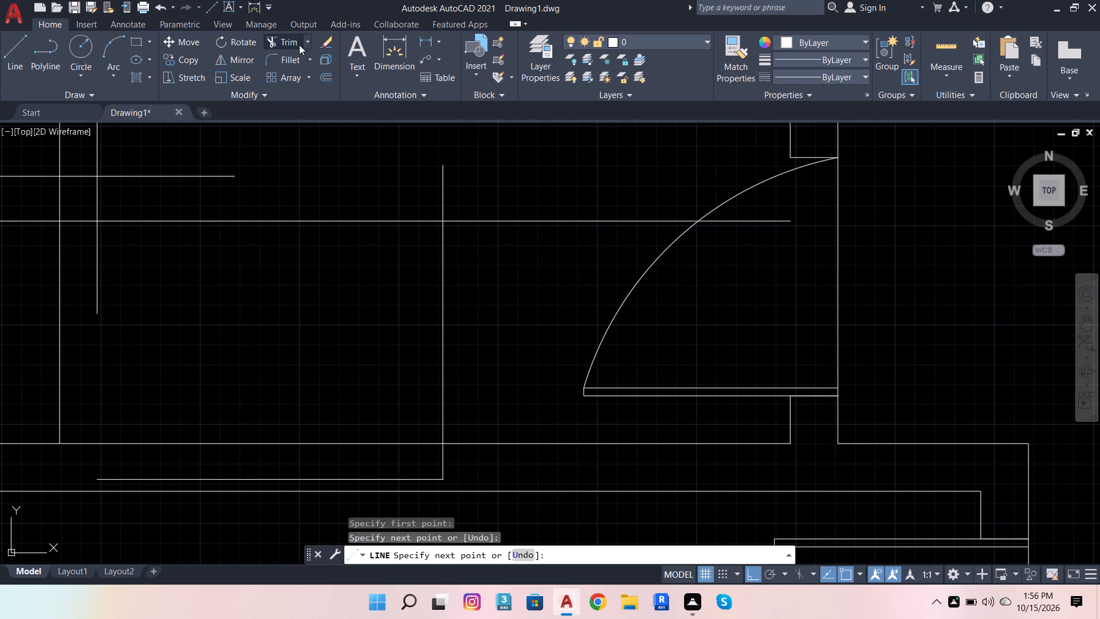
Trim the lower counter line beyond the new vertical line, and trim that line's ends above the counter and below the wall.
click(298, 45)
click(614, 221)
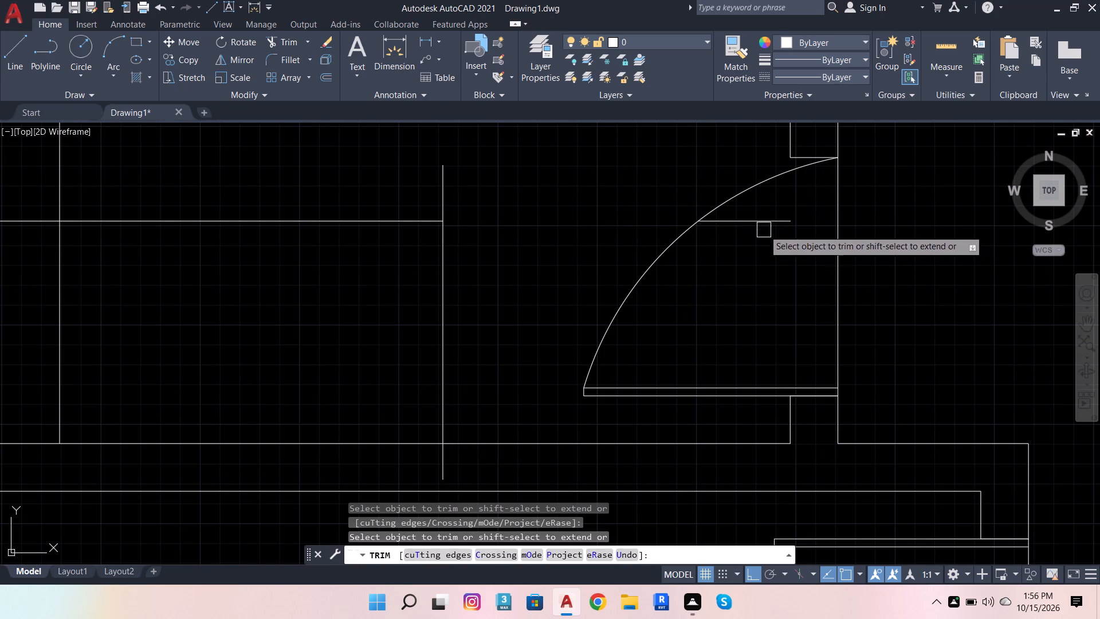
click(761, 223)
click(445, 468)
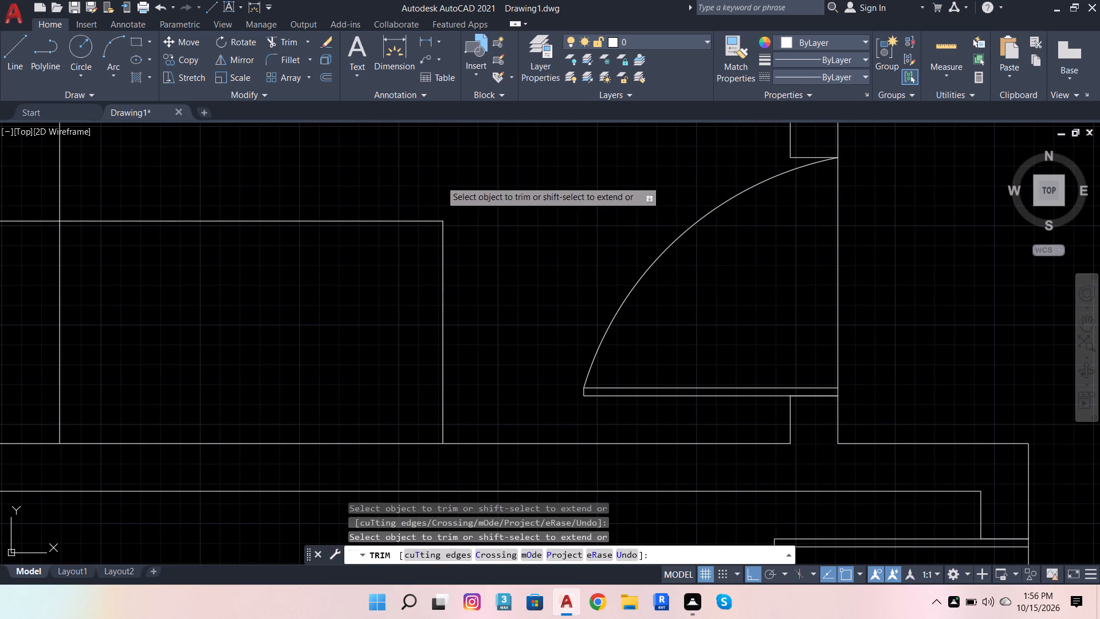
click(441, 181)
Trim the overlapping counter line ends along the kitchen's left side, leaving one continuous inner counter edge.
scroll(572, 324, down, 3)
drag(458, 334, 436, 306)
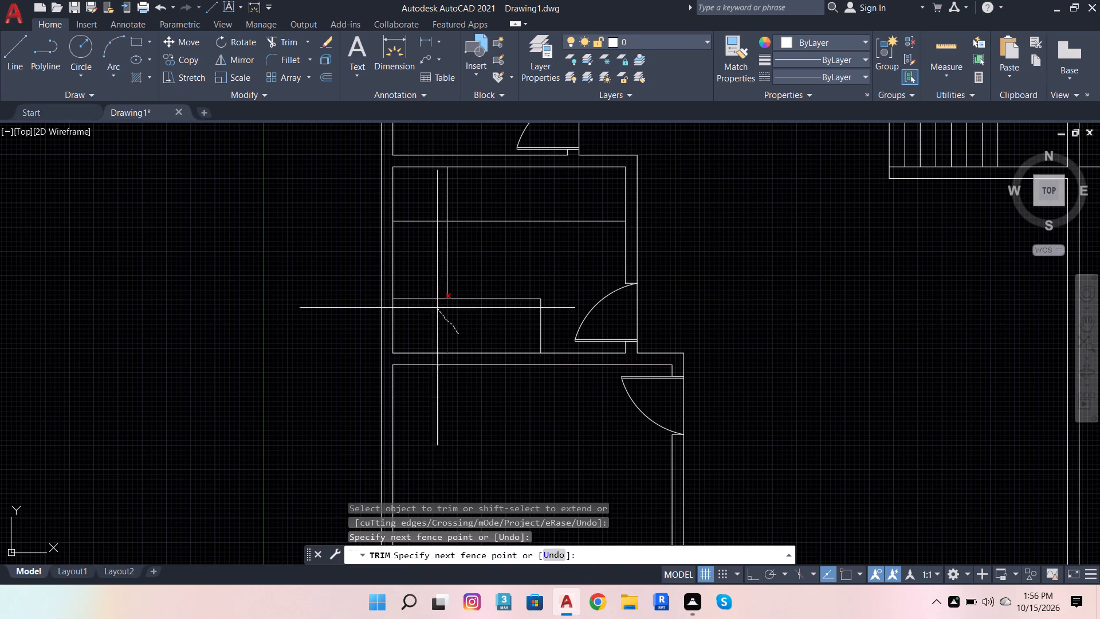
drag(436, 306, 463, 192)
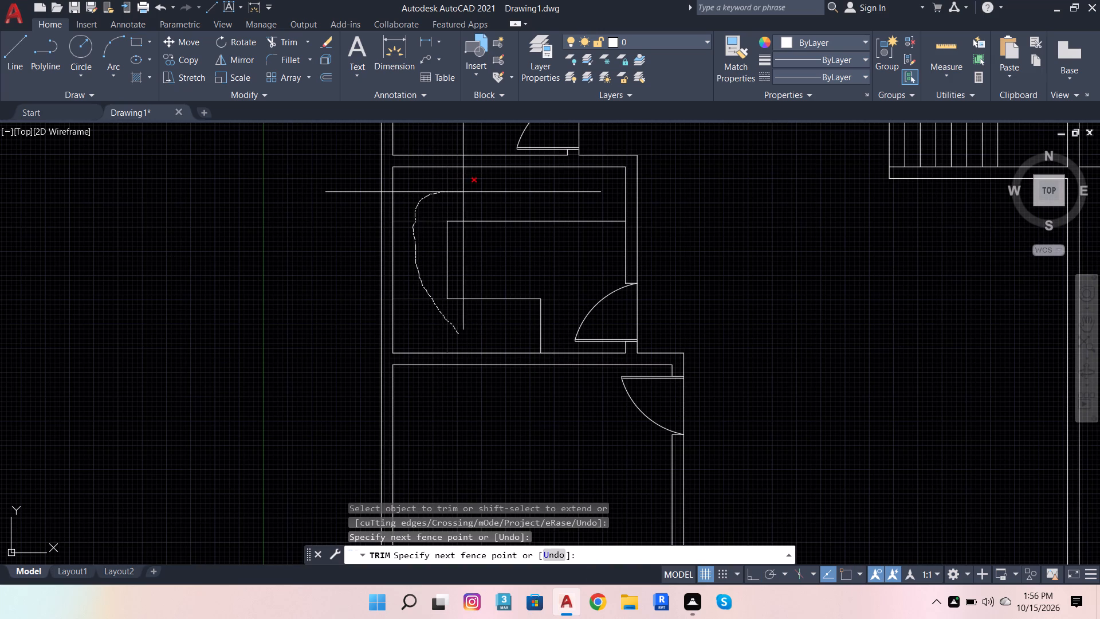
drag(463, 192, 466, 192)
scroll(431, 244, down, 3)
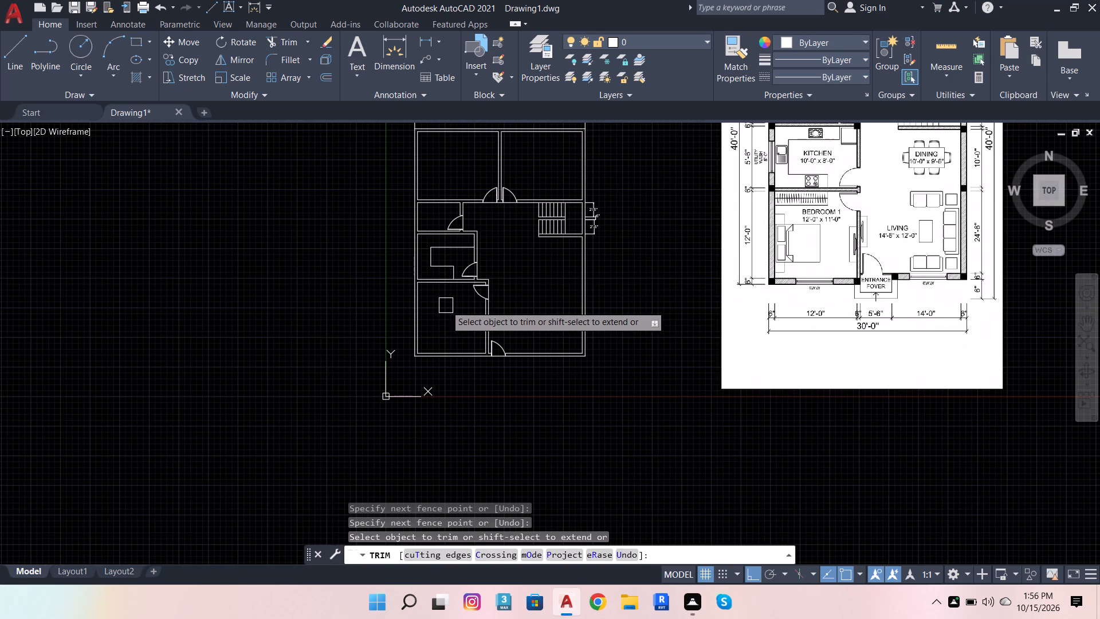
key(Escape)
key(Escape)
key(Escape)
key(Escape)
key(Escape)
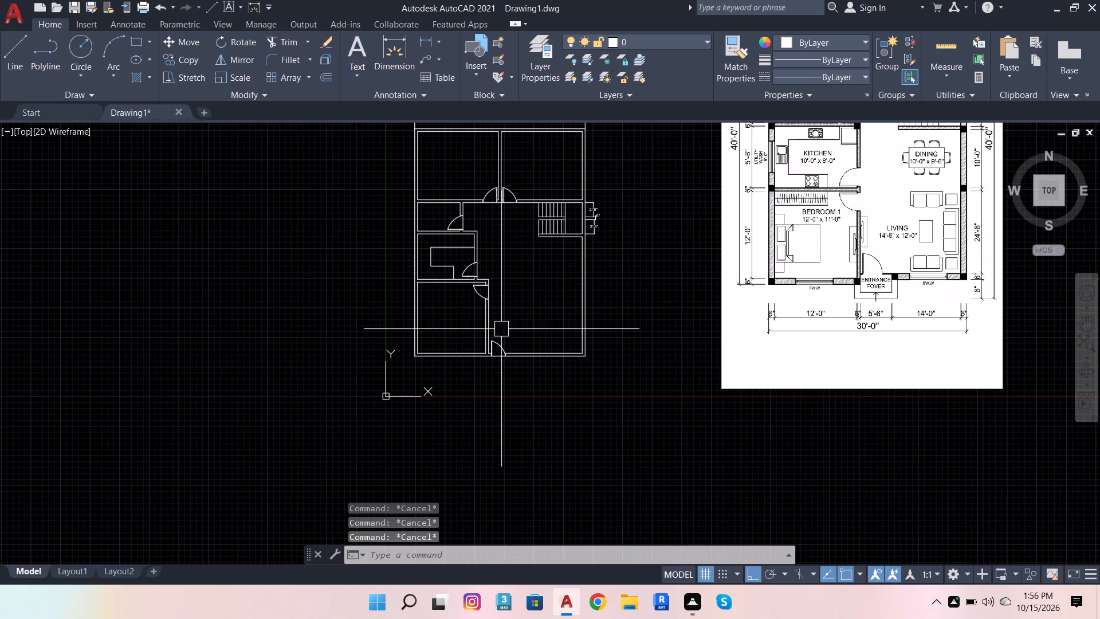
Delete the three small dimensions beside the staircase, outside the house's right wall.
scroll(501, 334, down, 1)
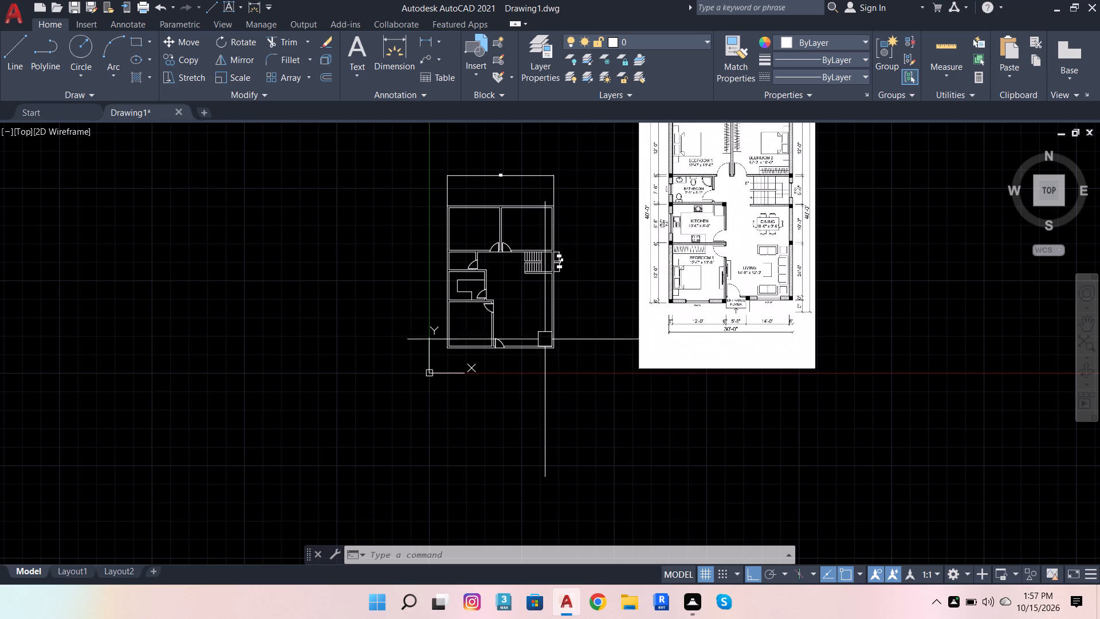
scroll(550, 364, down, 1)
scroll(649, 249, up, 2)
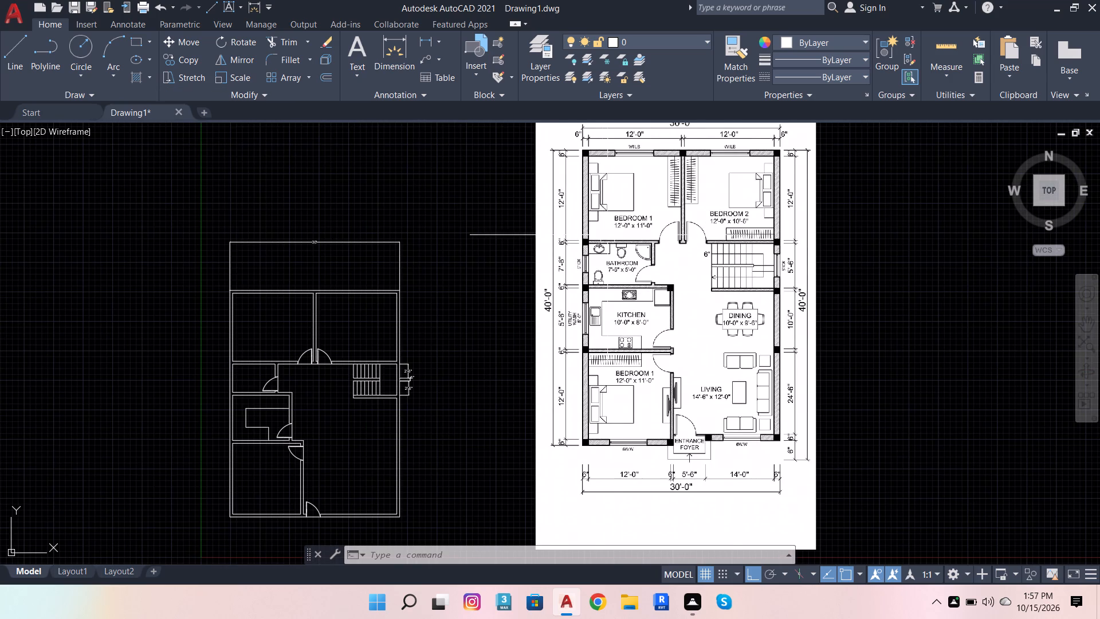
scroll(576, 259, up, 1)
scroll(748, 317, down, 1)
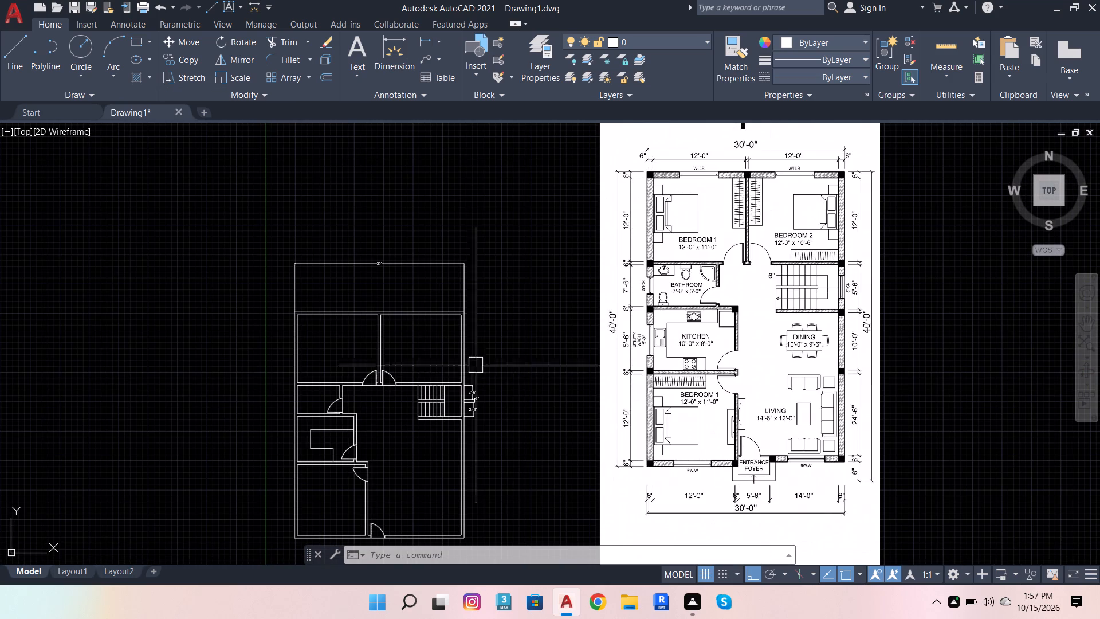
scroll(408, 416, up, 1)
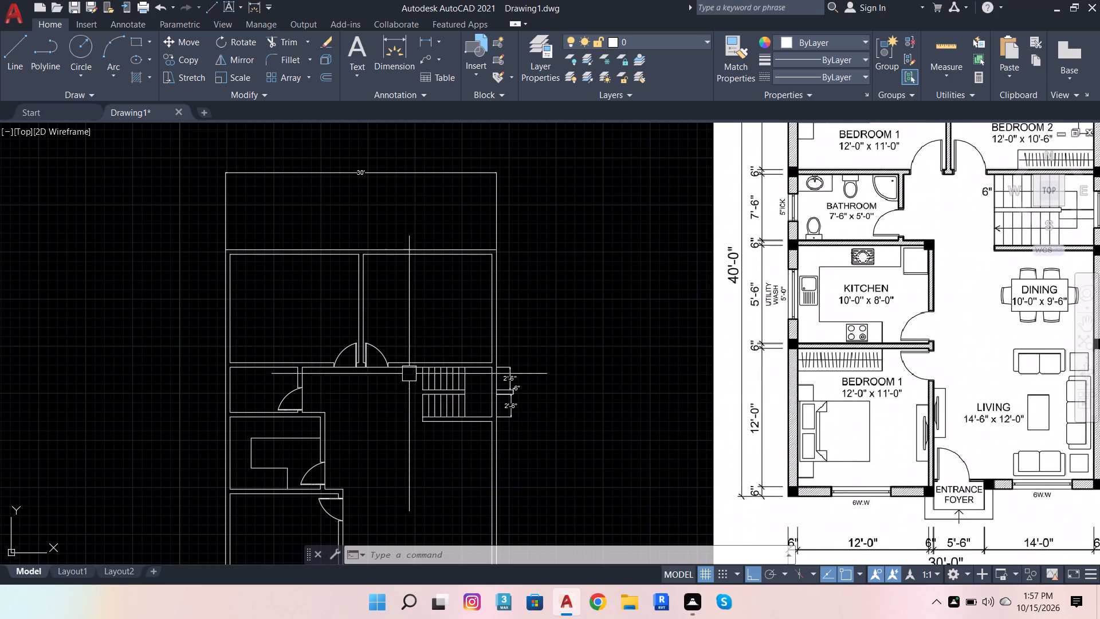
scroll(549, 351, down, 1)
scroll(525, 384, up, 2)
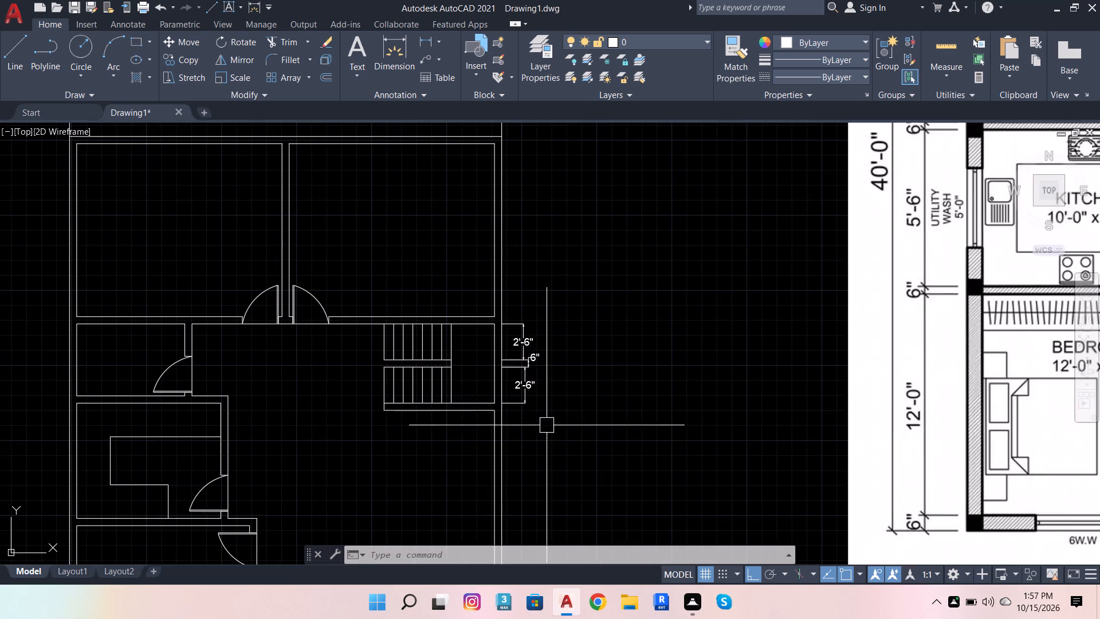
click(546, 426)
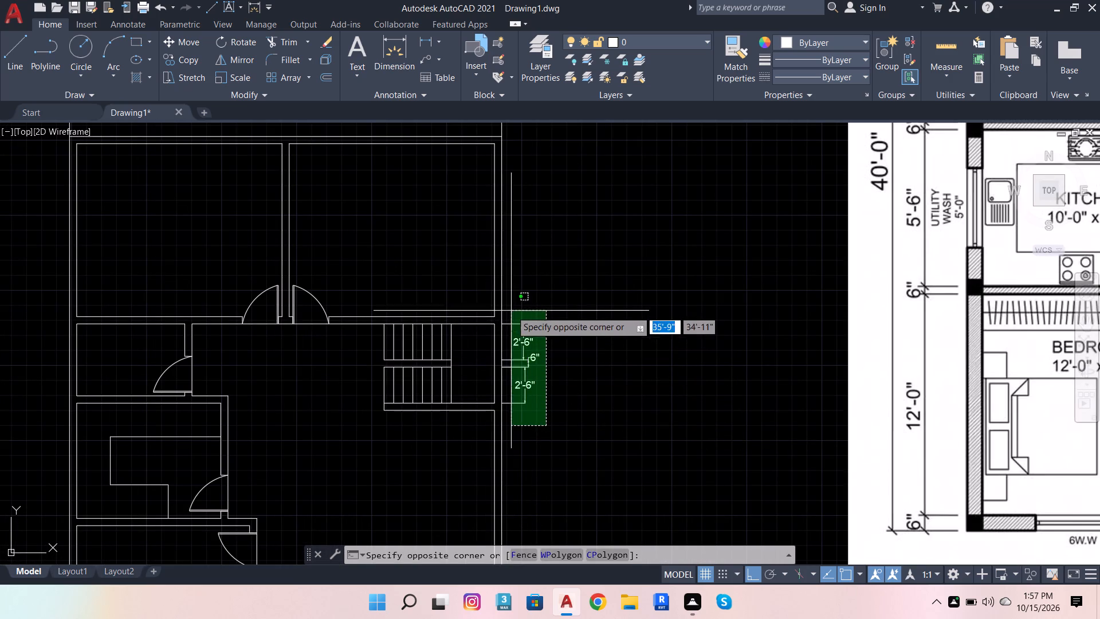
click(510, 303)
key(shift+Delete)
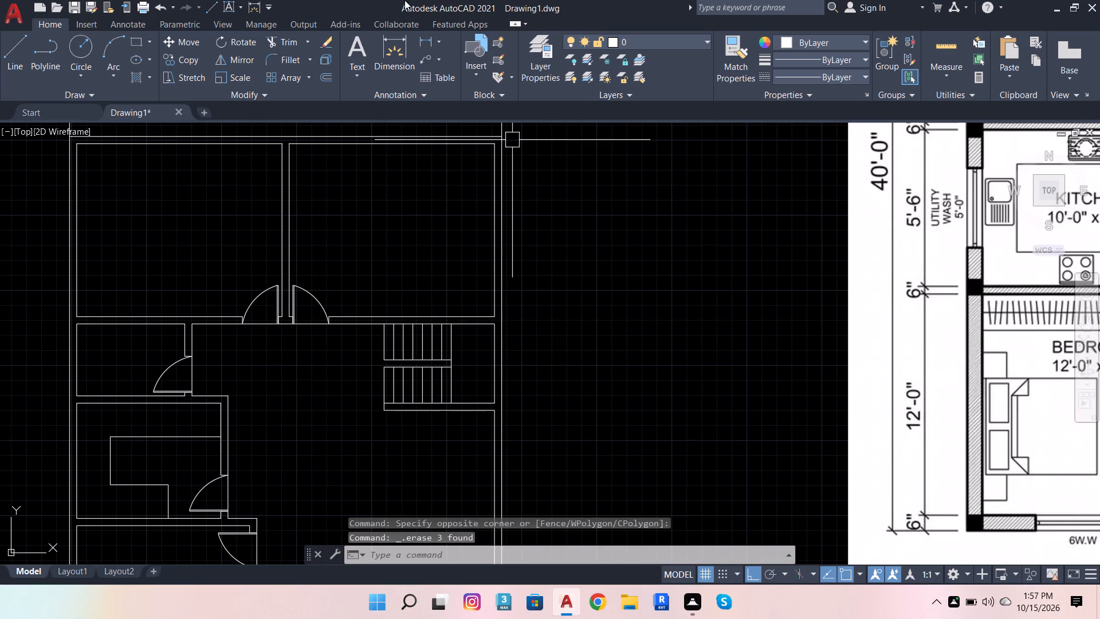
Dimension the full height of the staircase bay along its right inner wall line, placing the dimension outside the house.
click(384, 62)
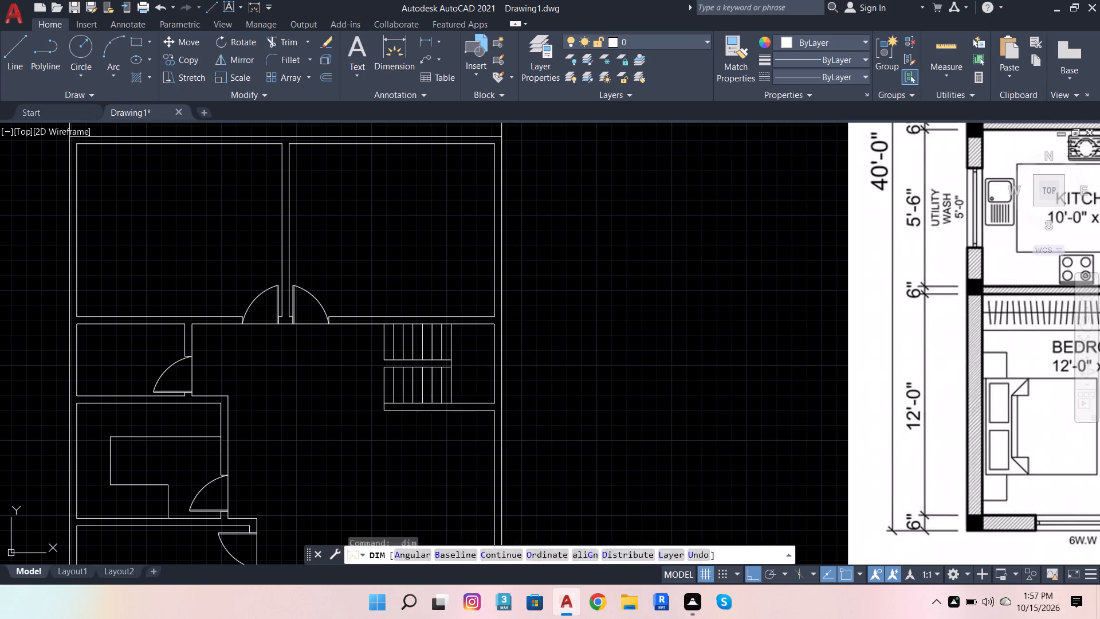
click(491, 365)
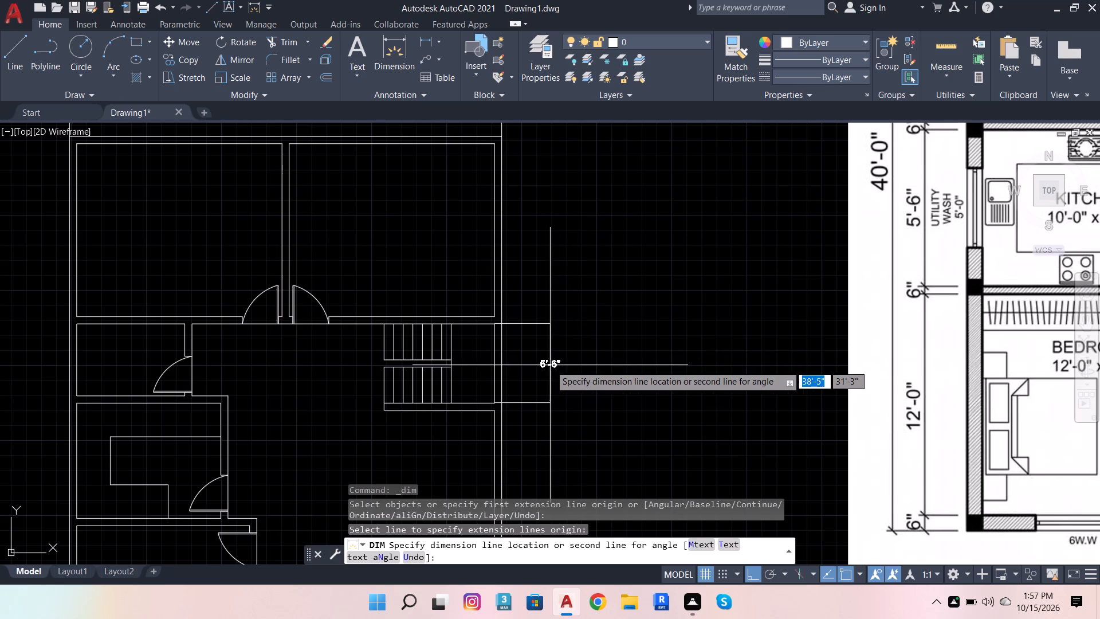
click(550, 365)
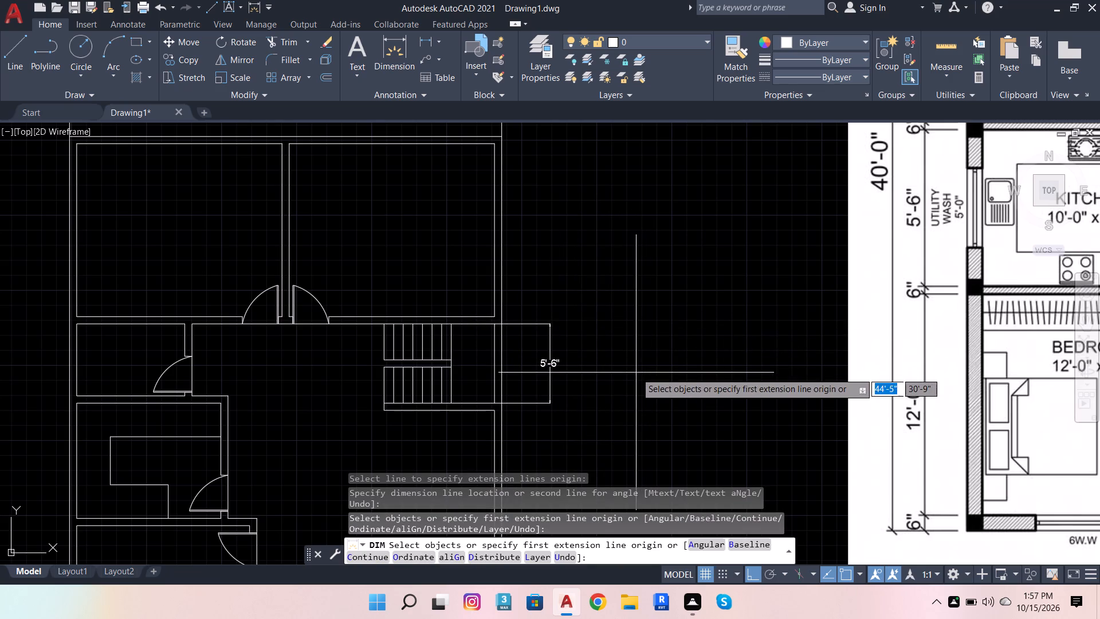
key(Escape)
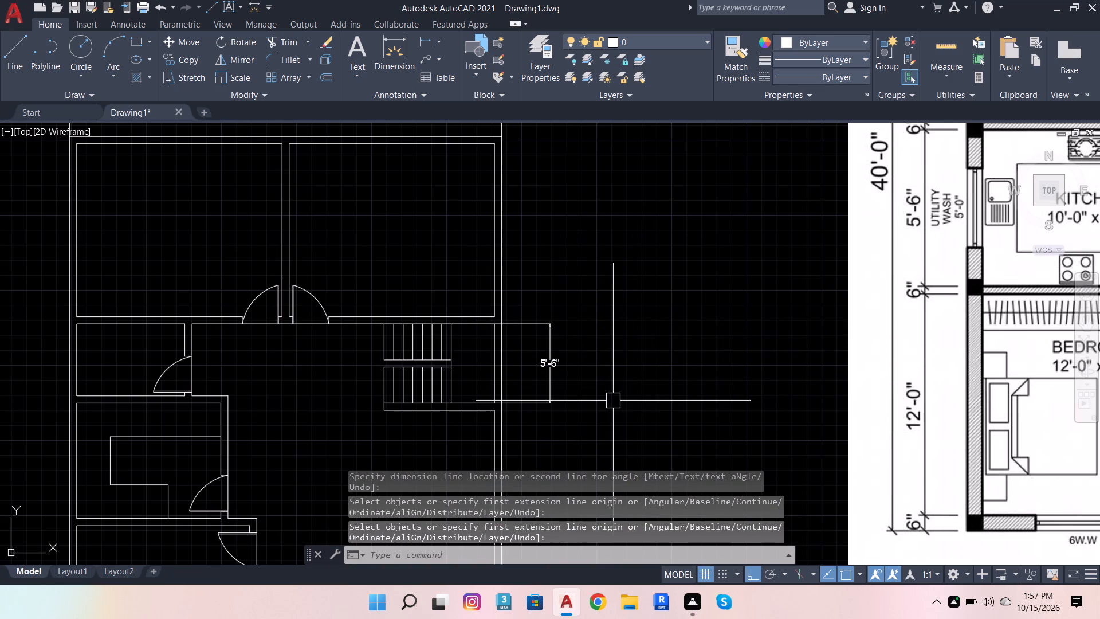
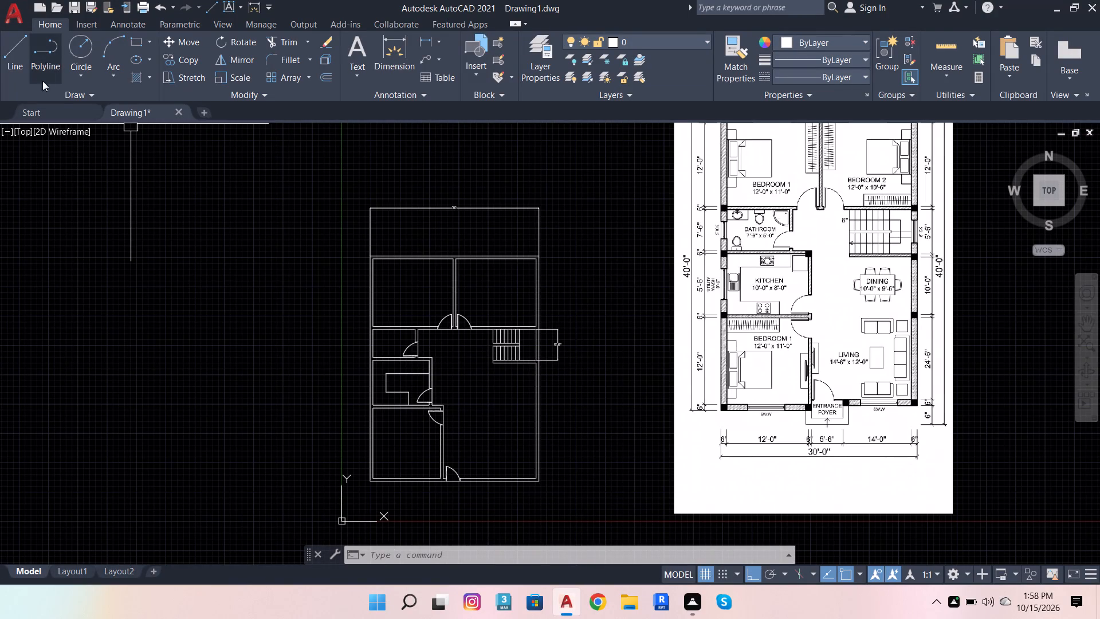
Open the Furniture 2013 04 24 drawing, ignoring its unresolved reference files.
click(53, 107)
click(510, 235)
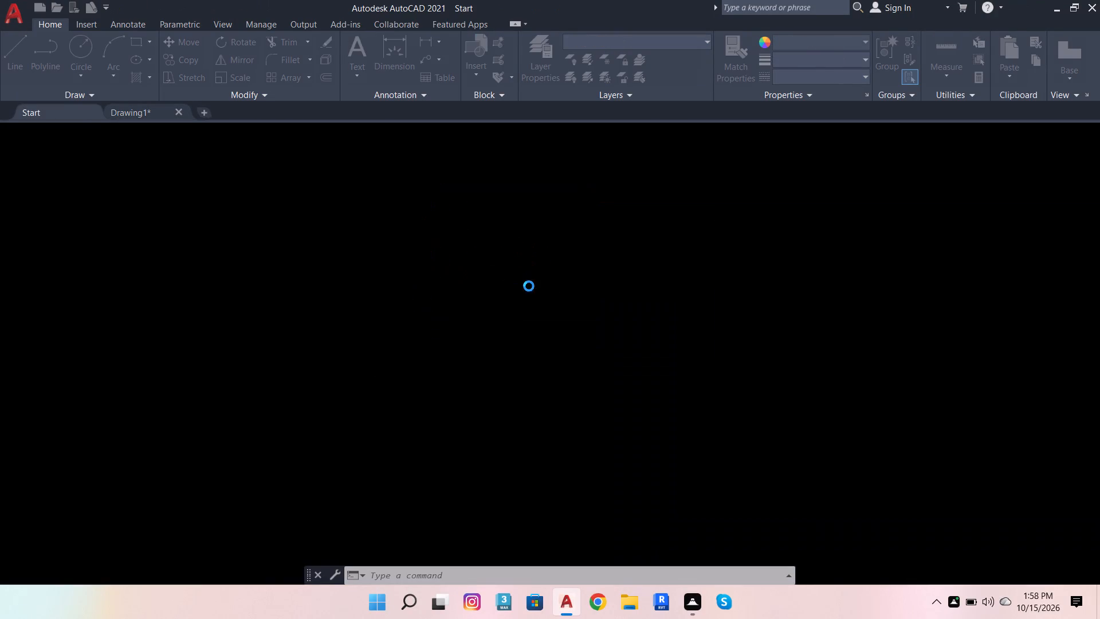
click(584, 308)
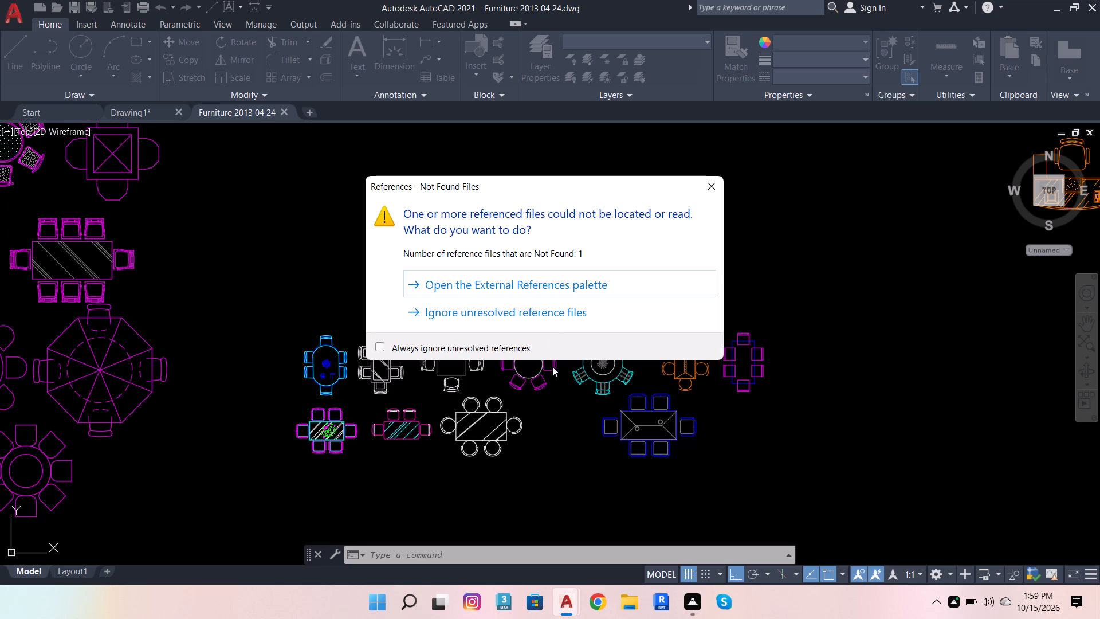
click(538, 324)
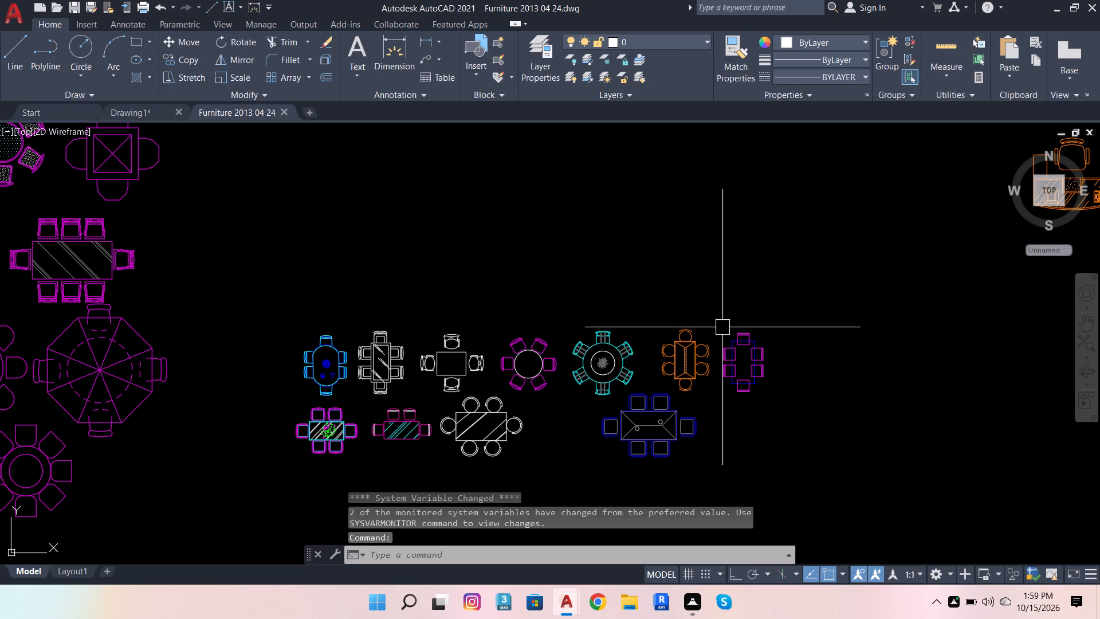
Copy the rectangular six-chair dining set at the end of the upper row into Drawing1, outside the house's right wall.
click(718, 313)
click(764, 421)
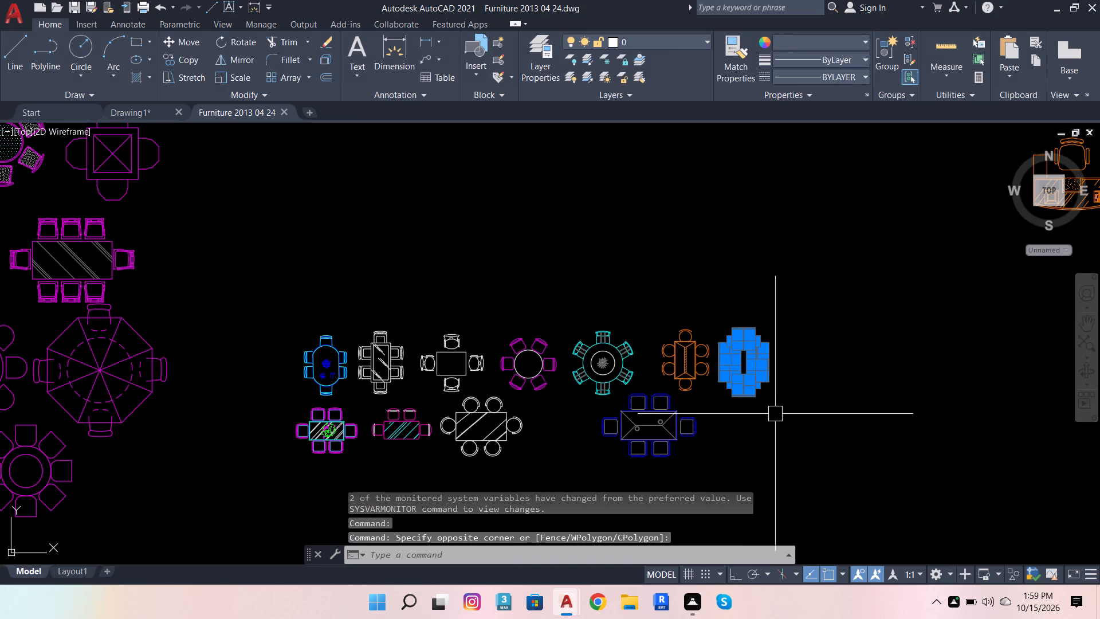
key(ctrl+c)
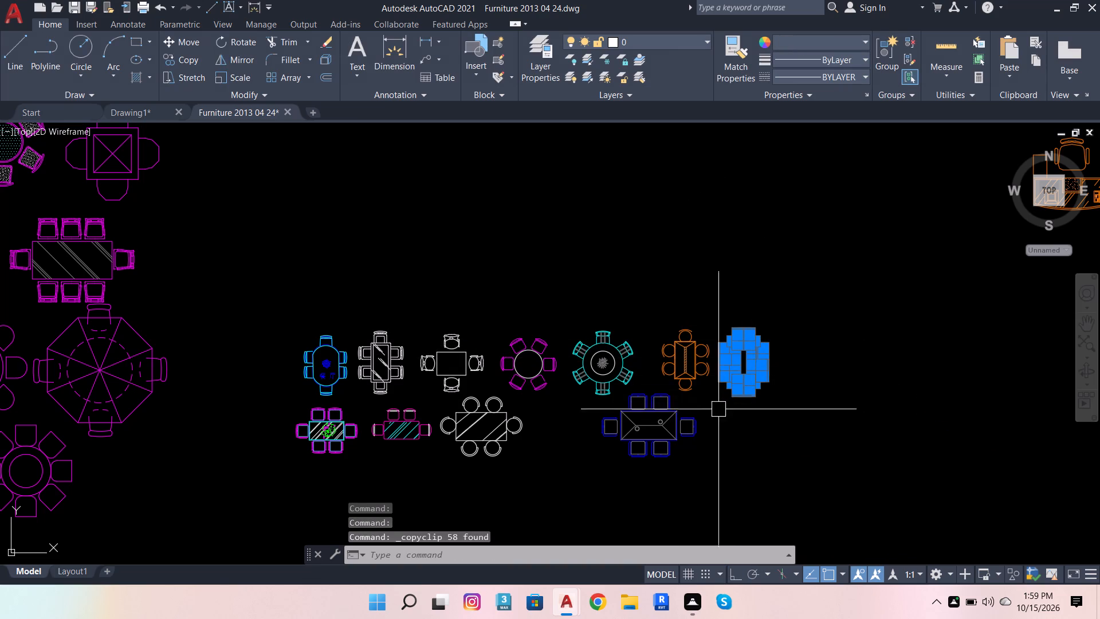
click(162, 107)
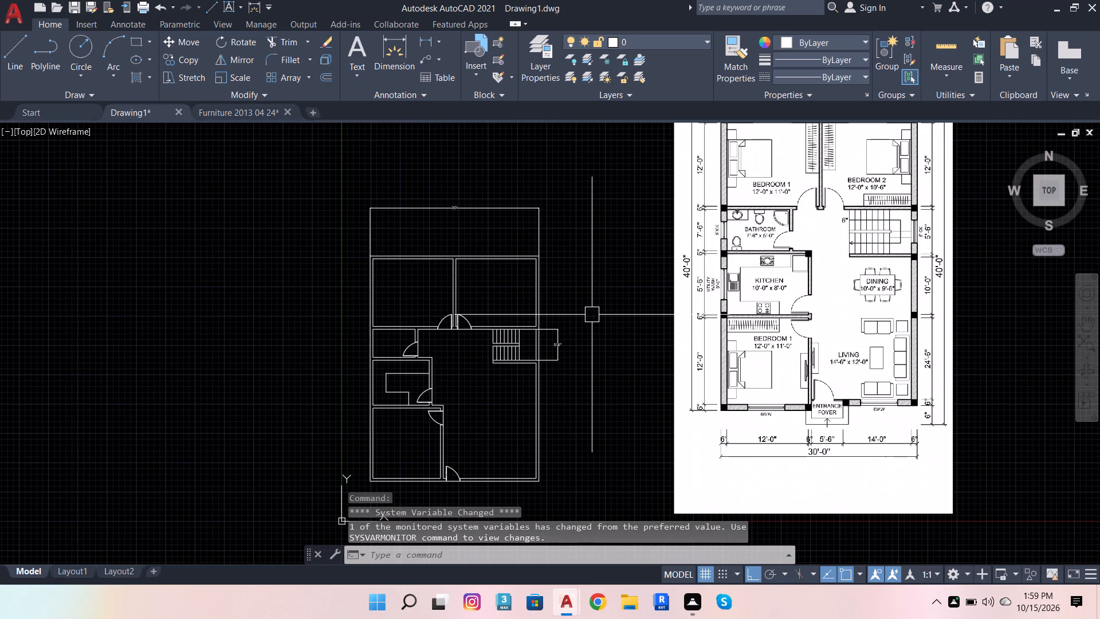
key(ctrl+v)
click(580, 409)
Rotate the pasted dining set a quarter turn so its long side runs horizontally.
click(572, 378)
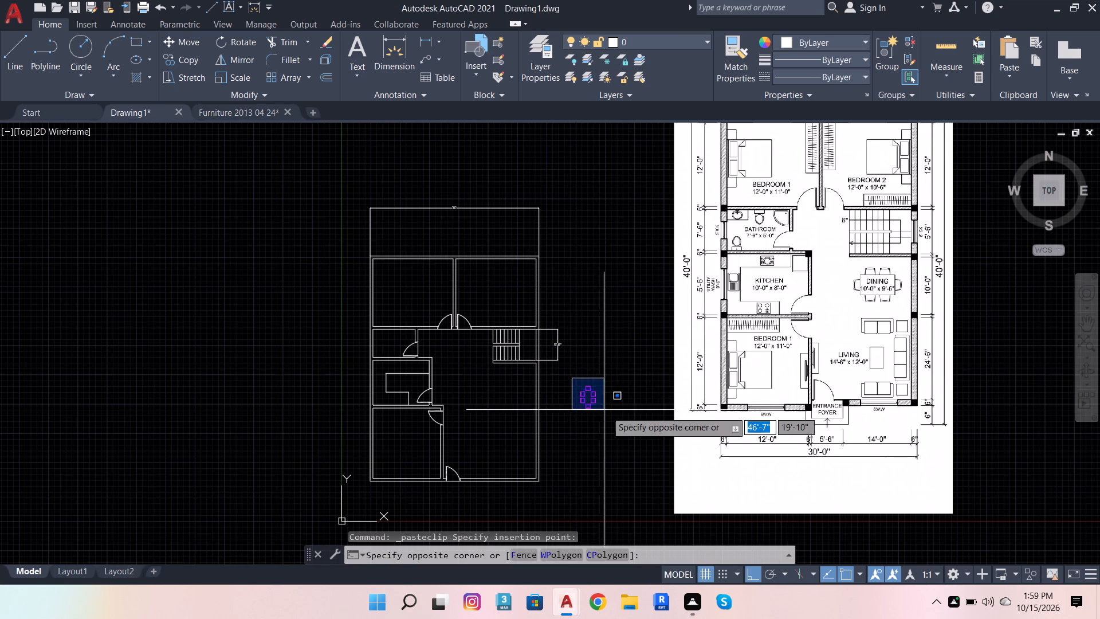
click(616, 420)
click(240, 38)
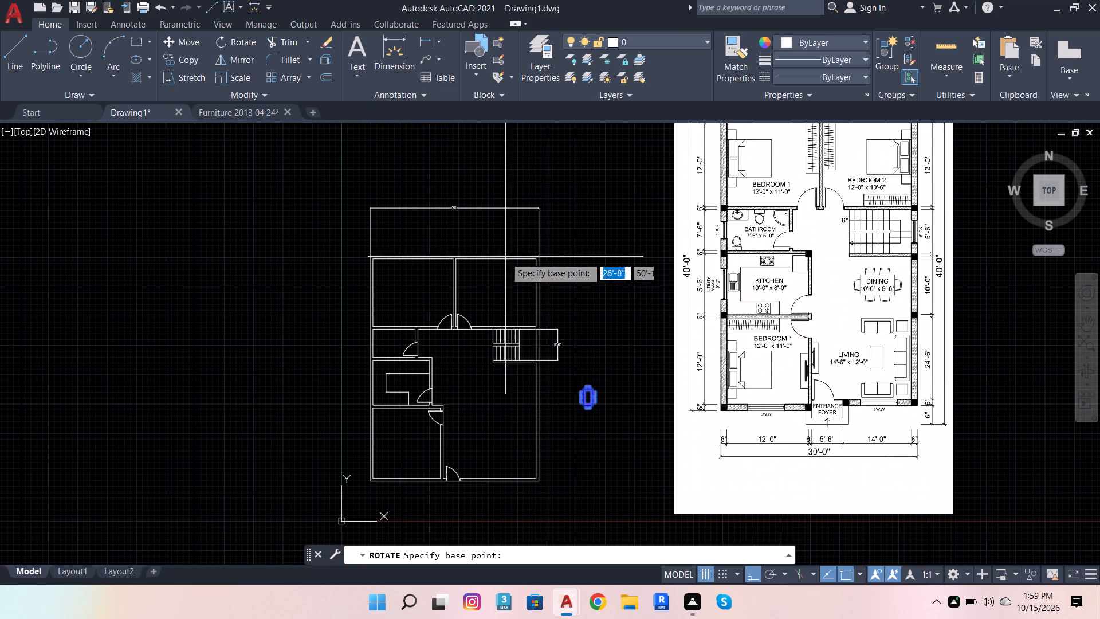
click(564, 392)
click(587, 457)
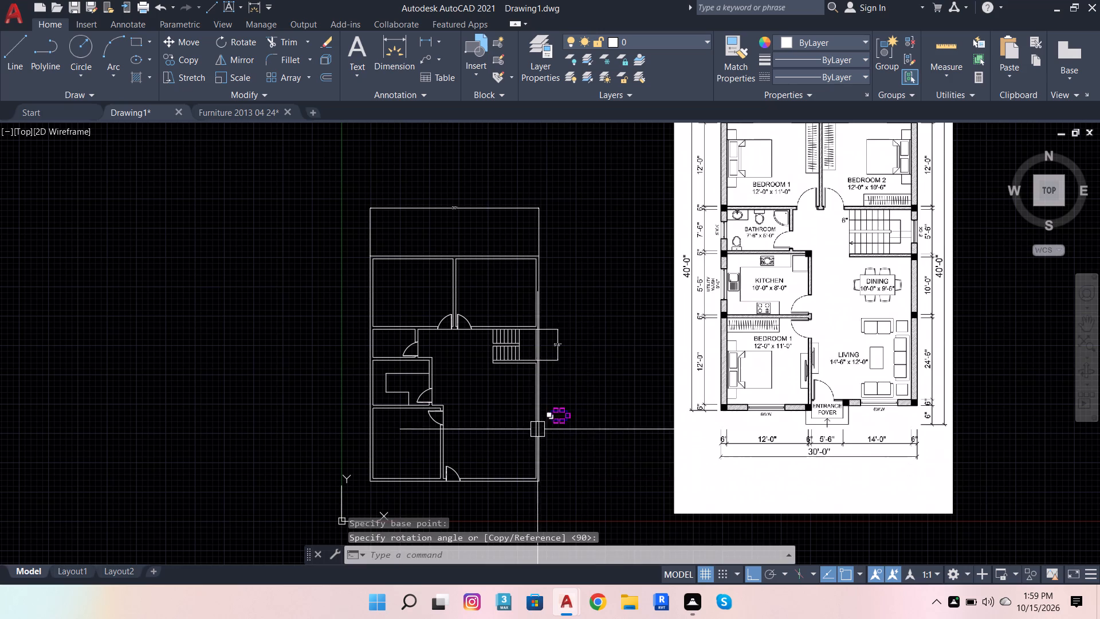
Move the dining set with Ortho off into the dining area, just below the staircase and inside the right wall.
scroll(533, 422, up, 3)
click(576, 324)
click(708, 497)
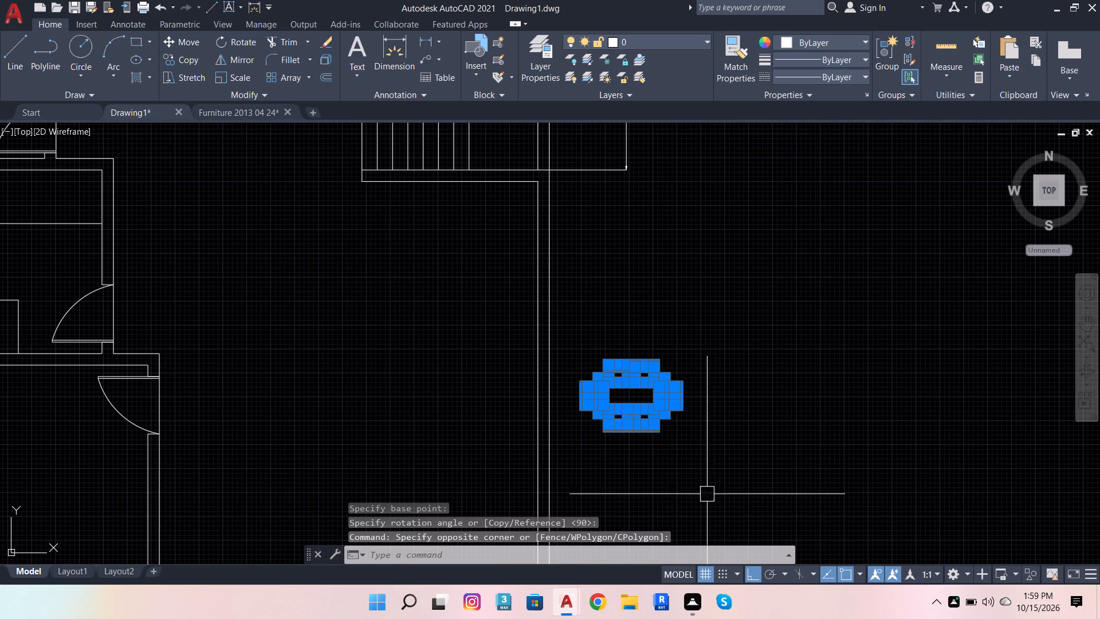
click(185, 45)
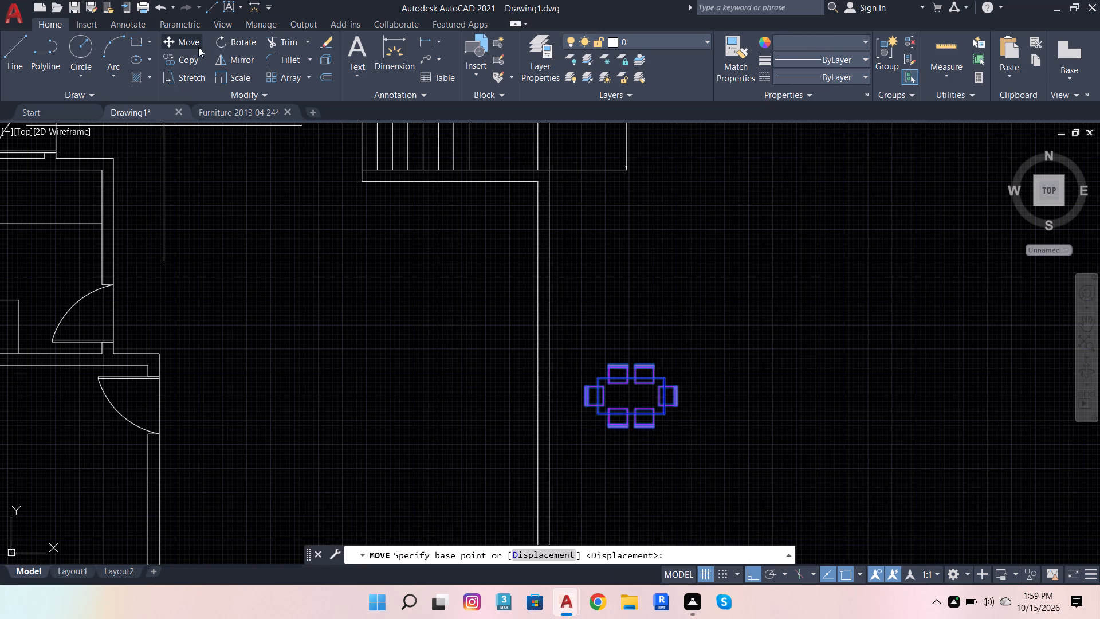
click(607, 416)
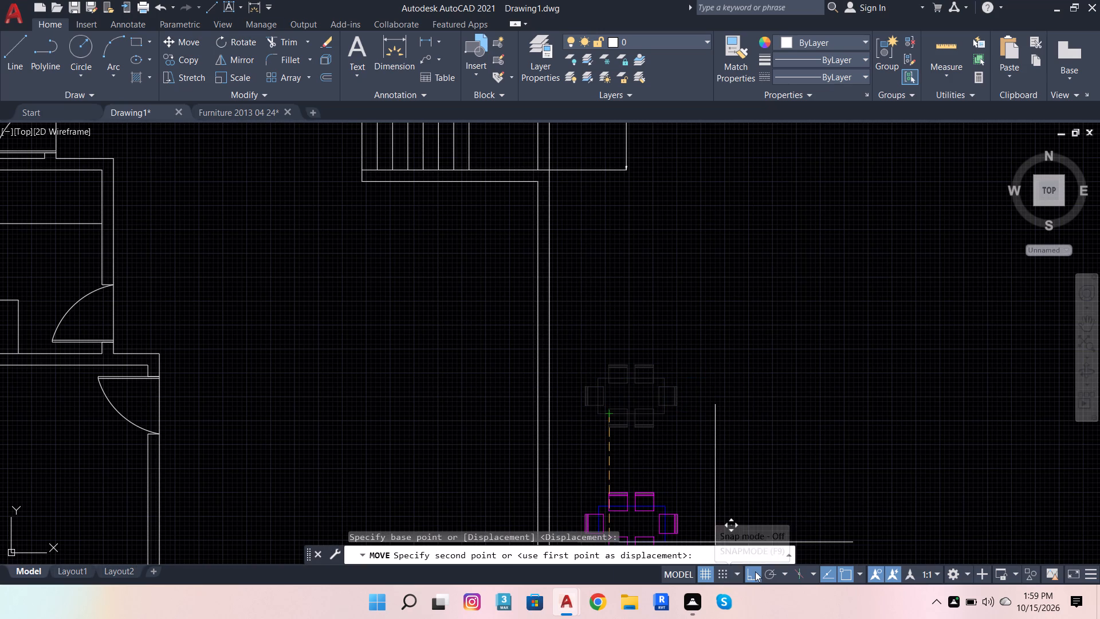
click(755, 571)
click(445, 284)
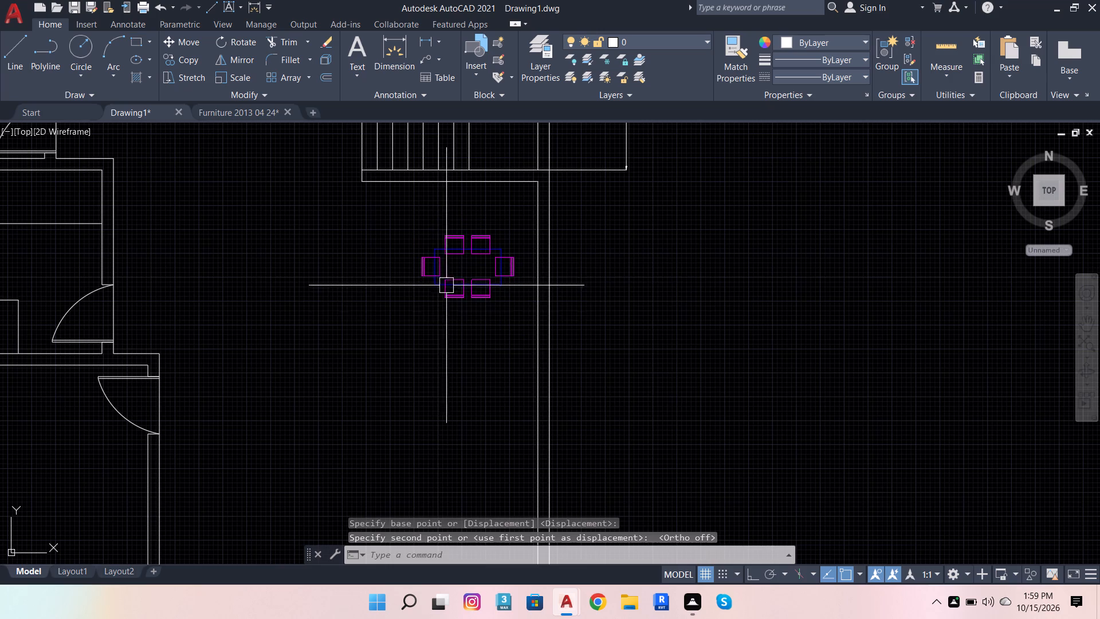
Look through the furniture drawing's rows of beds for a double bed that suits the bedrooms in the plan.
scroll(428, 402, down, 3)
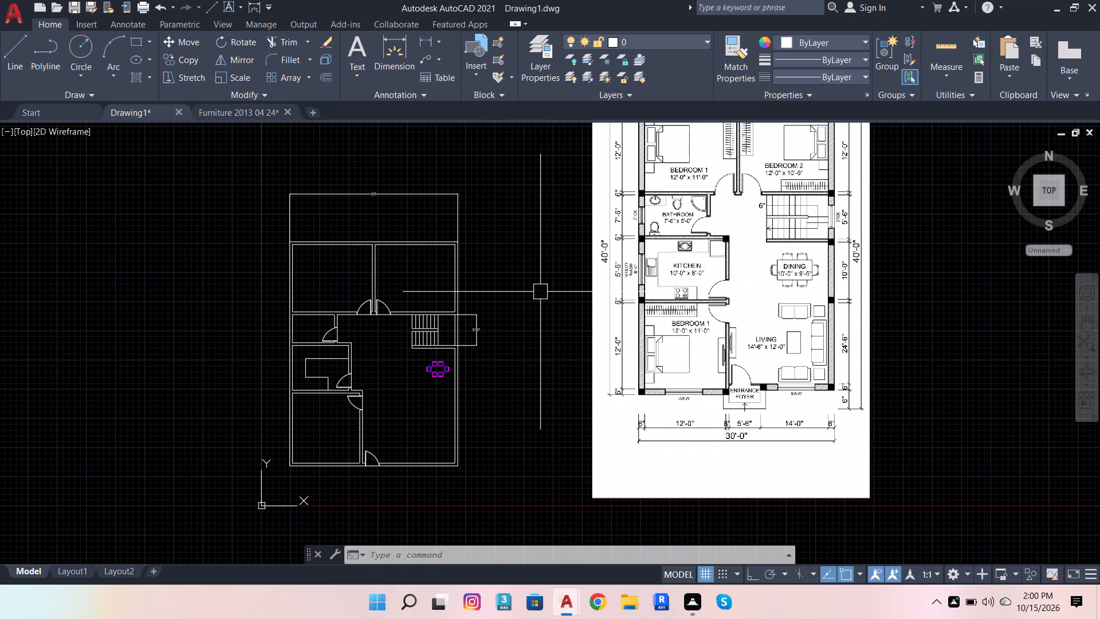
scroll(641, 269, down, 1)
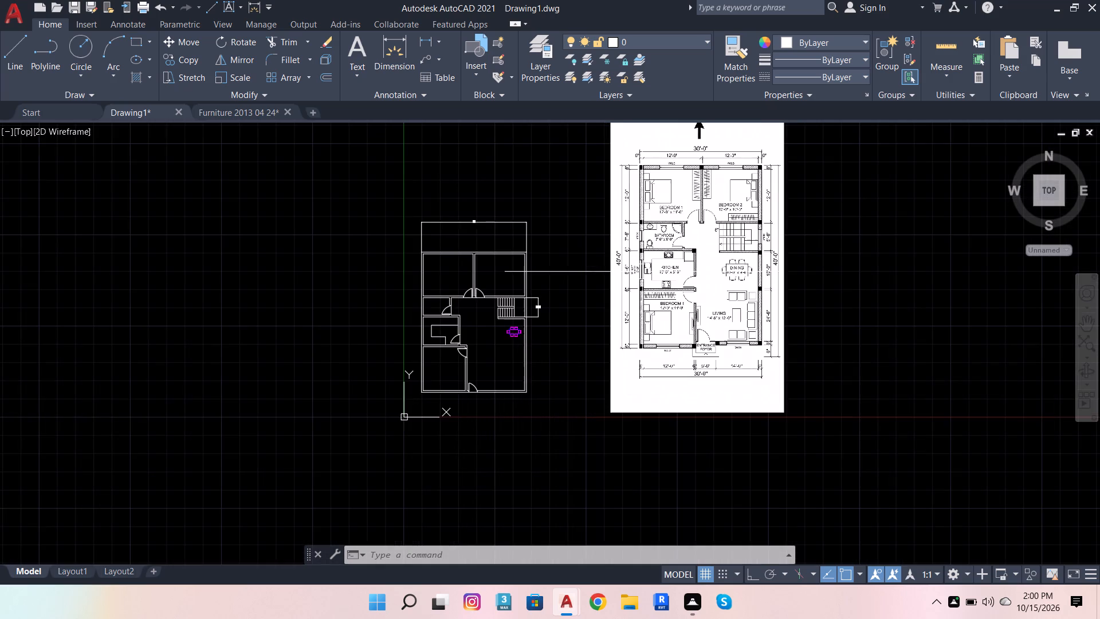
click(231, 109)
scroll(434, 285, down, 1)
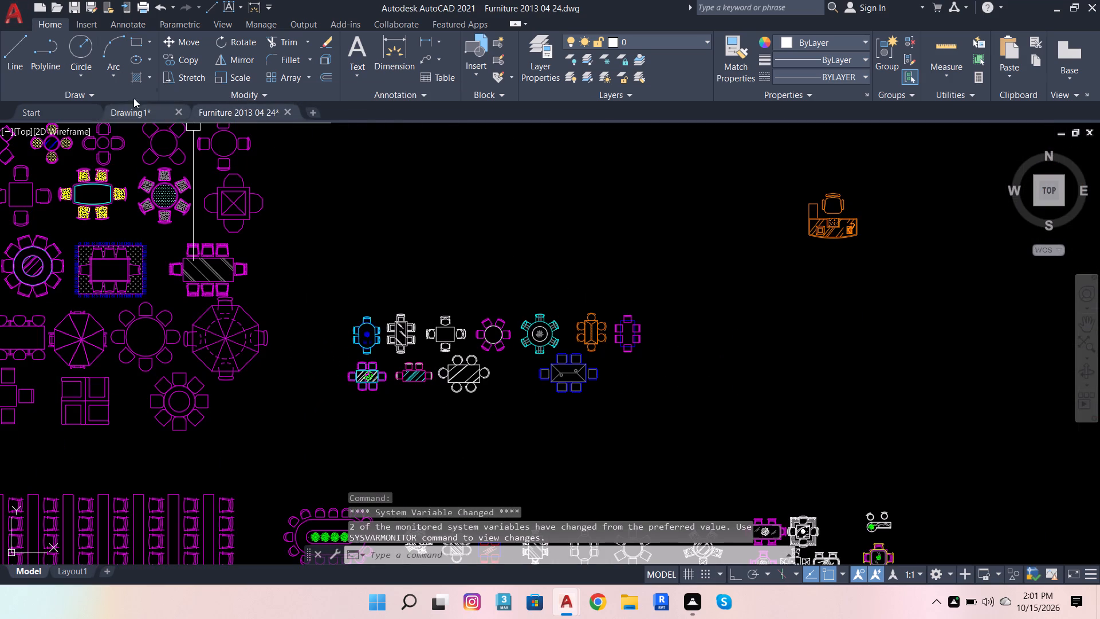
click(125, 110)
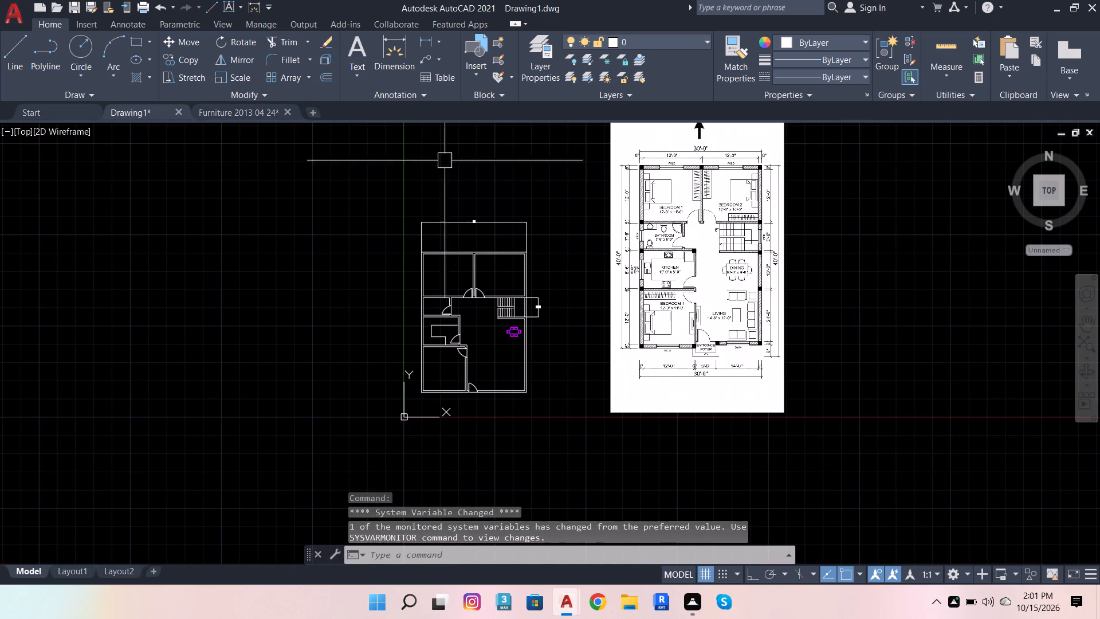
click(243, 113)
scroll(568, 353, down, 3)
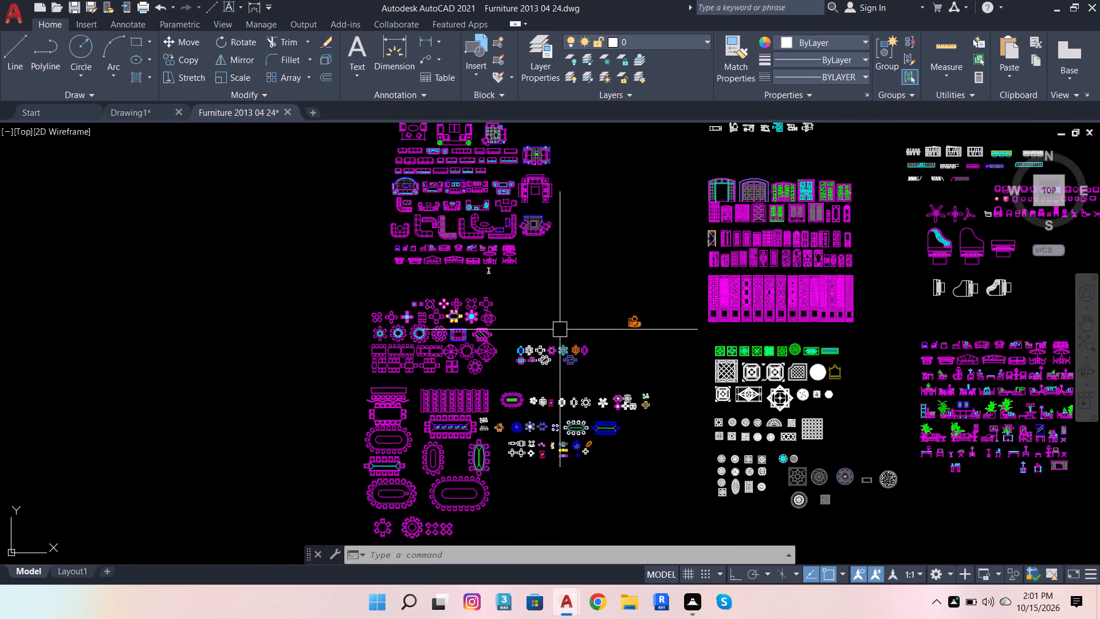
scroll(611, 225, down, 3)
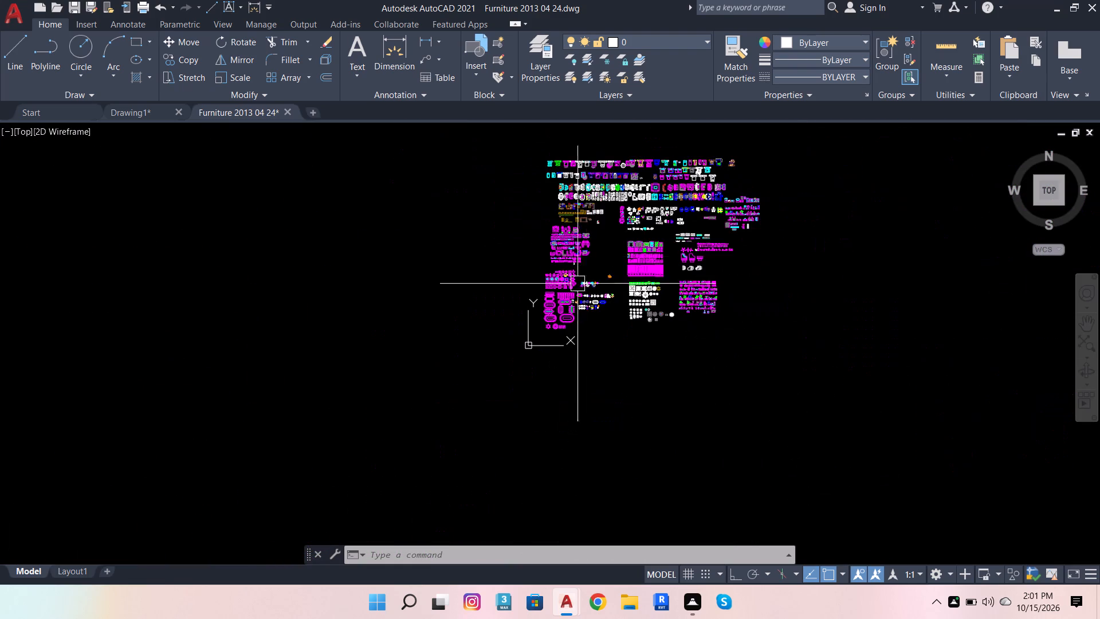
scroll(619, 168, up, 4)
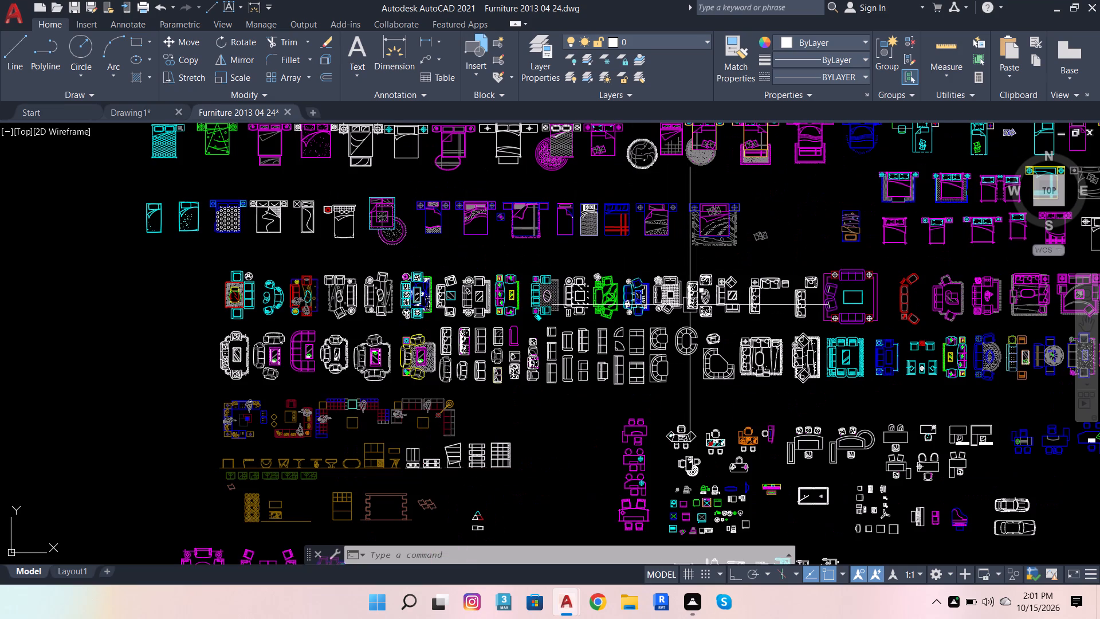
scroll(794, 358, down, 1)
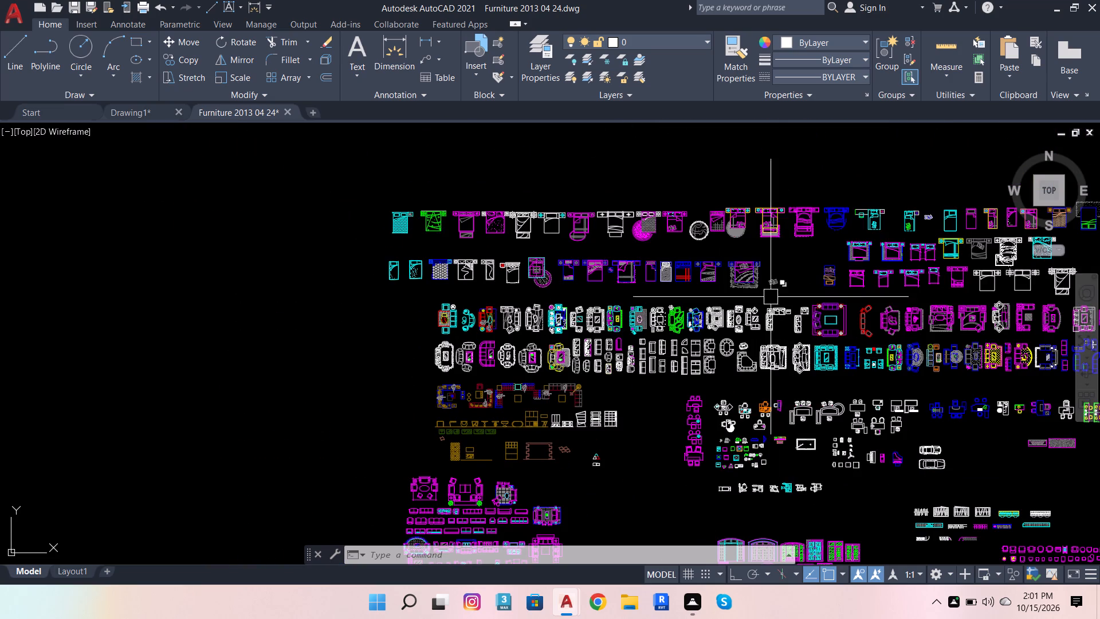
scroll(643, 202, up, 3)
scroll(625, 219, down, 1)
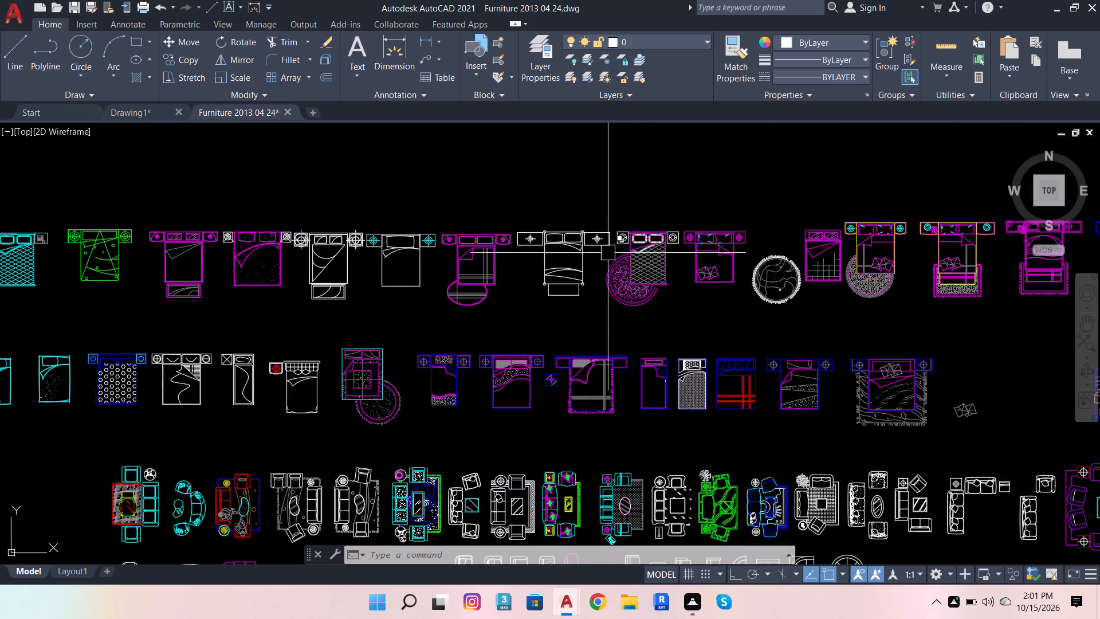
scroll(592, 236, up, 3)
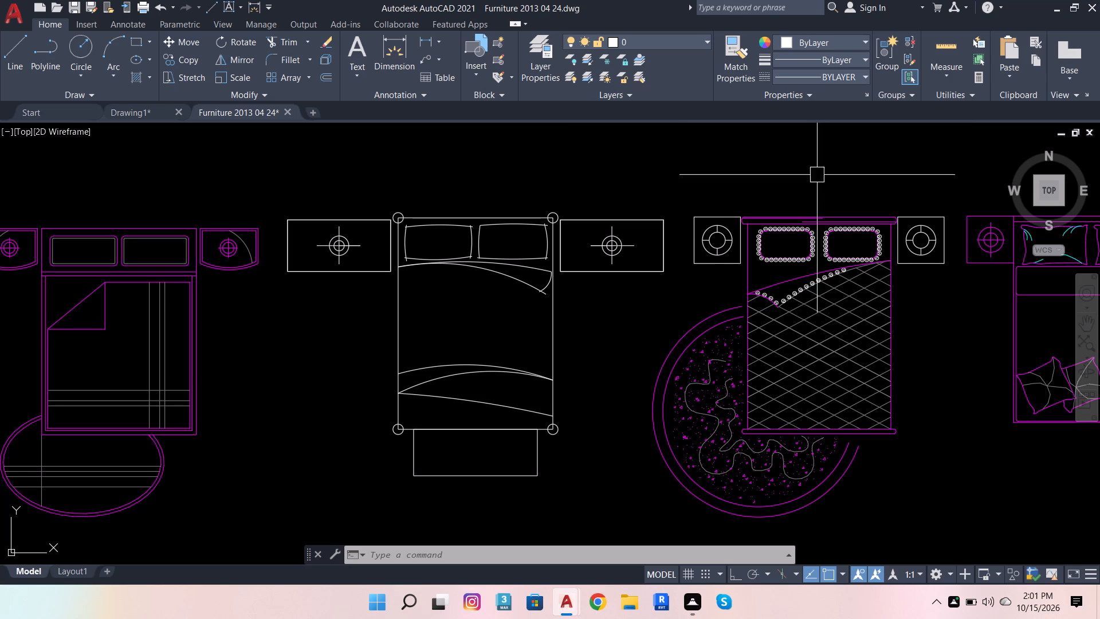
scroll(501, 382, down, 4)
scroll(355, 400, up, 1)
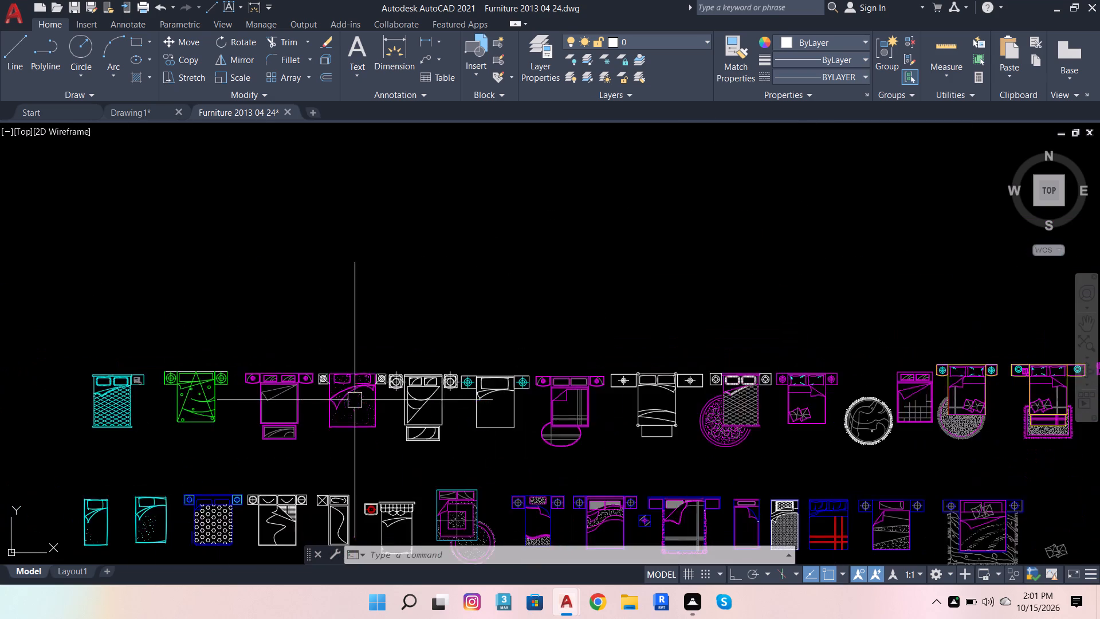
scroll(355, 400, up, 2)
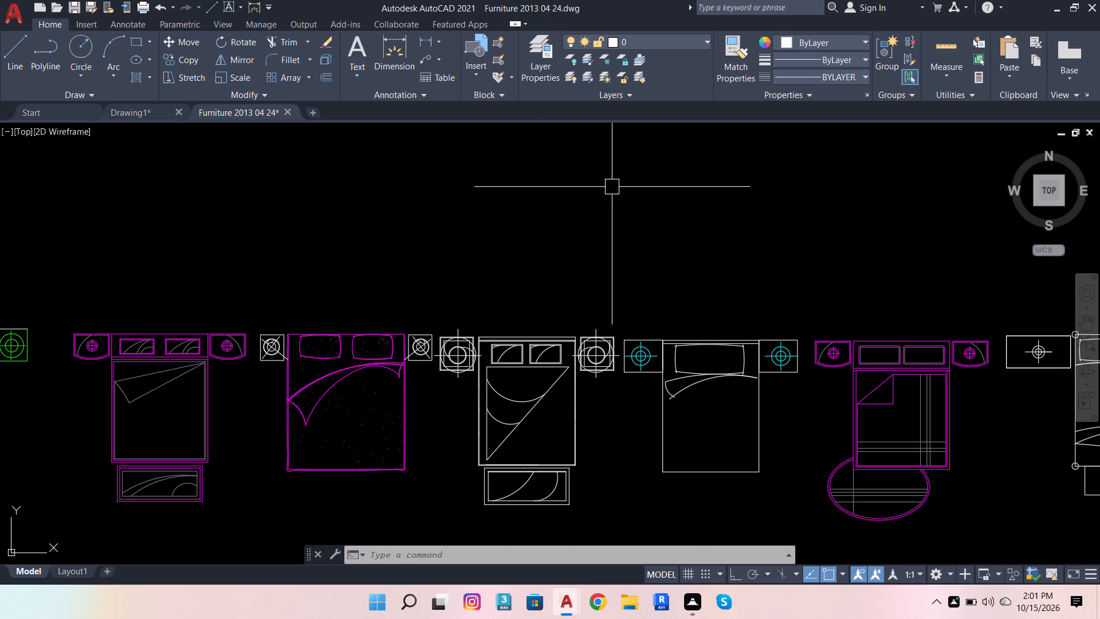
scroll(622, 189, down, 2)
scroll(640, 254, up, 2)
scroll(641, 255, down, 2)
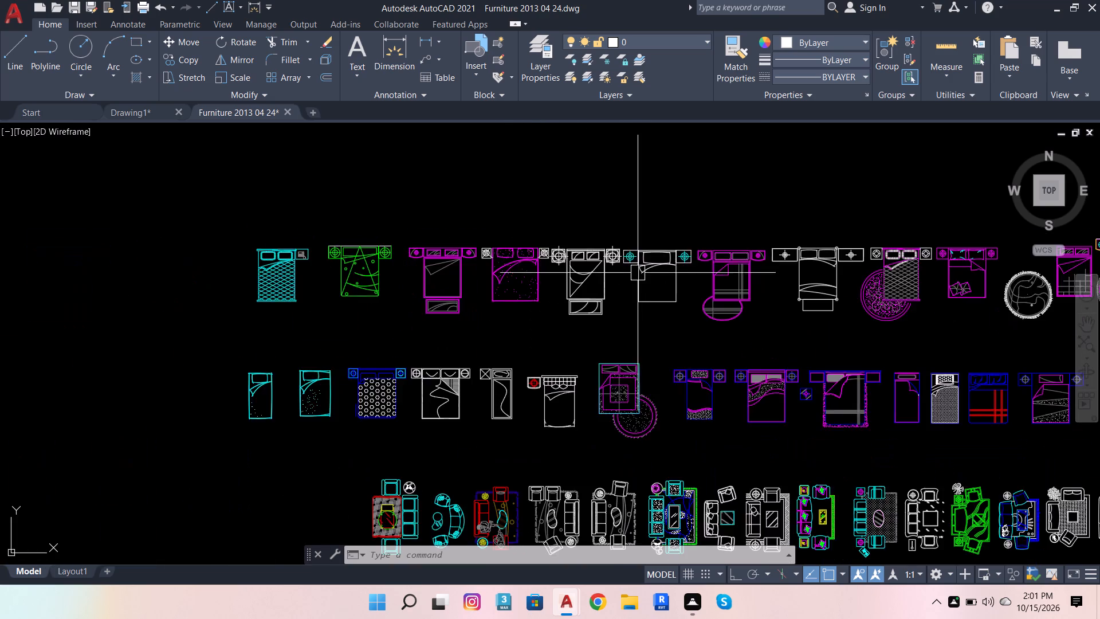
scroll(638, 274, up, 3)
Copy the plain white double bed with two cyan-lamp side tables into Drawing1, in the empty space above the house plan.
click(645, 202)
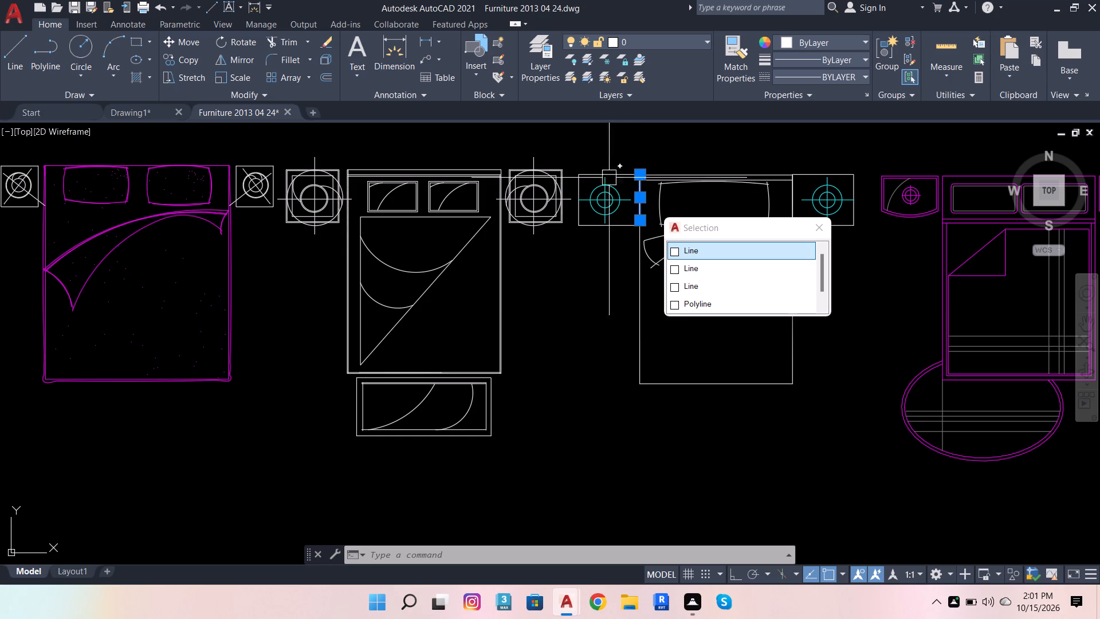
click(573, 162)
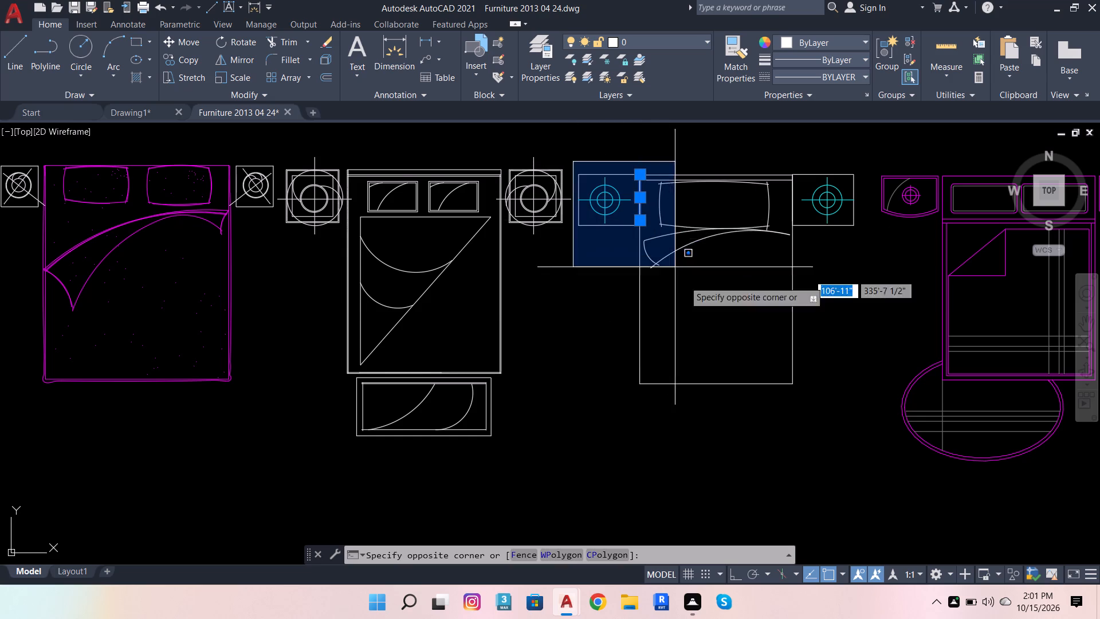
click(867, 400)
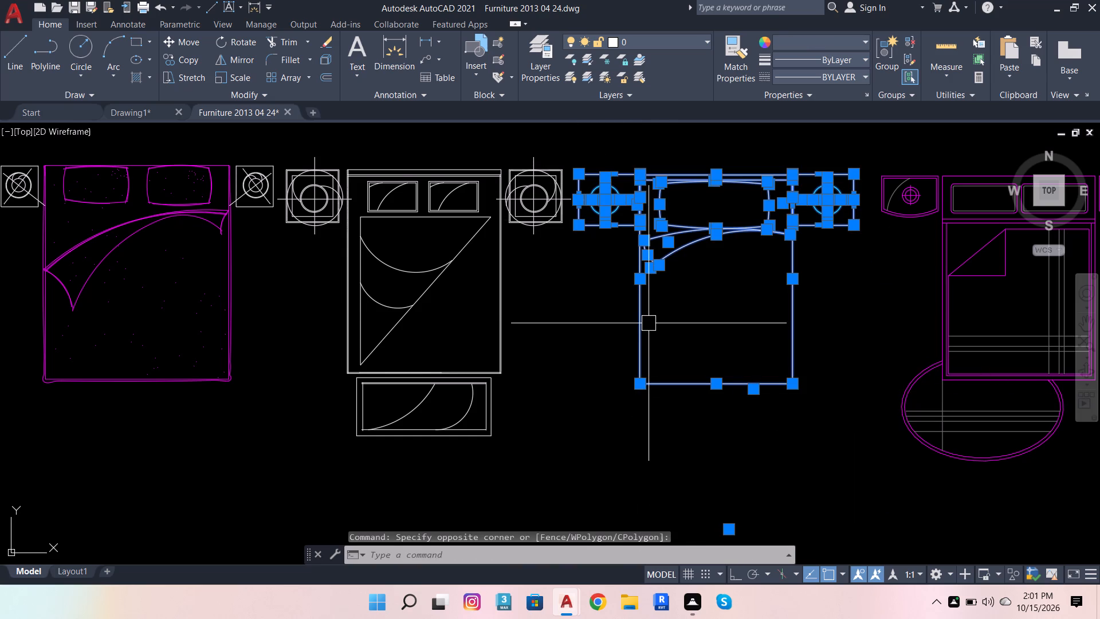
key(ctrl+c)
key(ctrl+c)
key(ctrl+c)
key(ctrl+c)
key(ctrl+c)
key(ctrl+c)
key(ctrl+c)
click(151, 112)
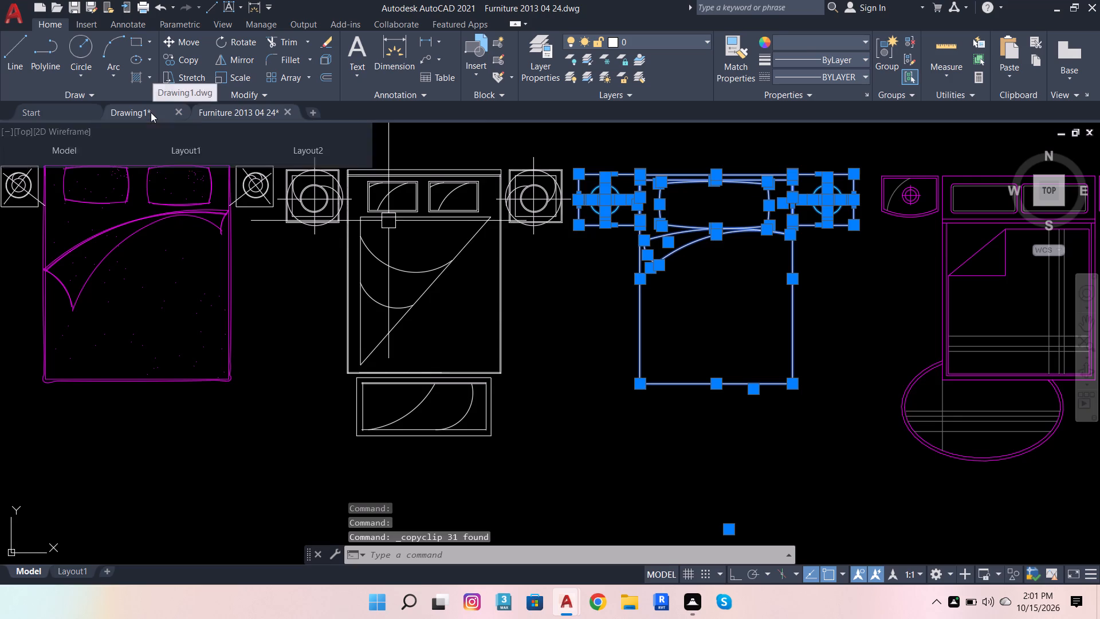
scroll(411, 257, down, 3)
scroll(503, 218, up, 3)
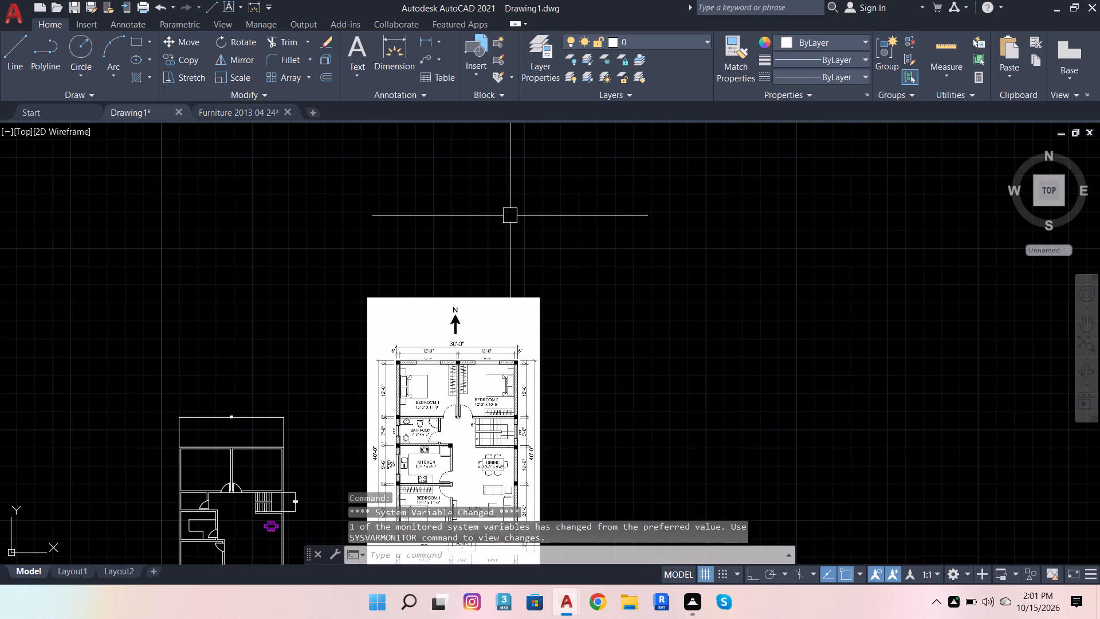
key(ctrl+v)
scroll(496, 220, down, 1)
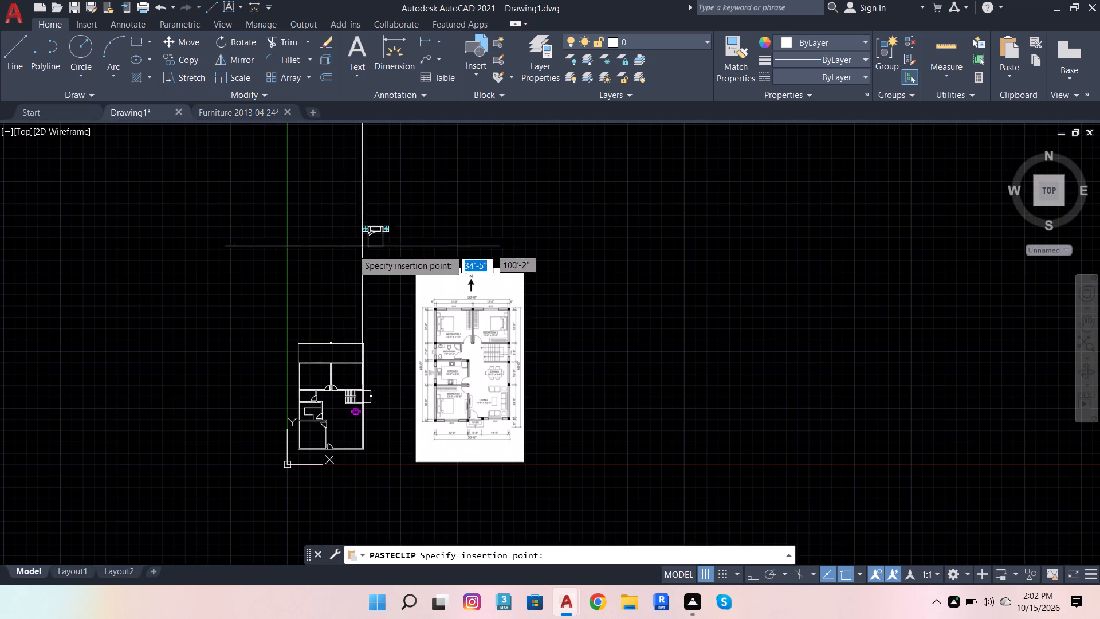
scroll(297, 268, up, 1)
click(296, 268)
Combine all objects of the pasted double bed and its side tables into a block named CVBN.
scroll(278, 243, up, 2)
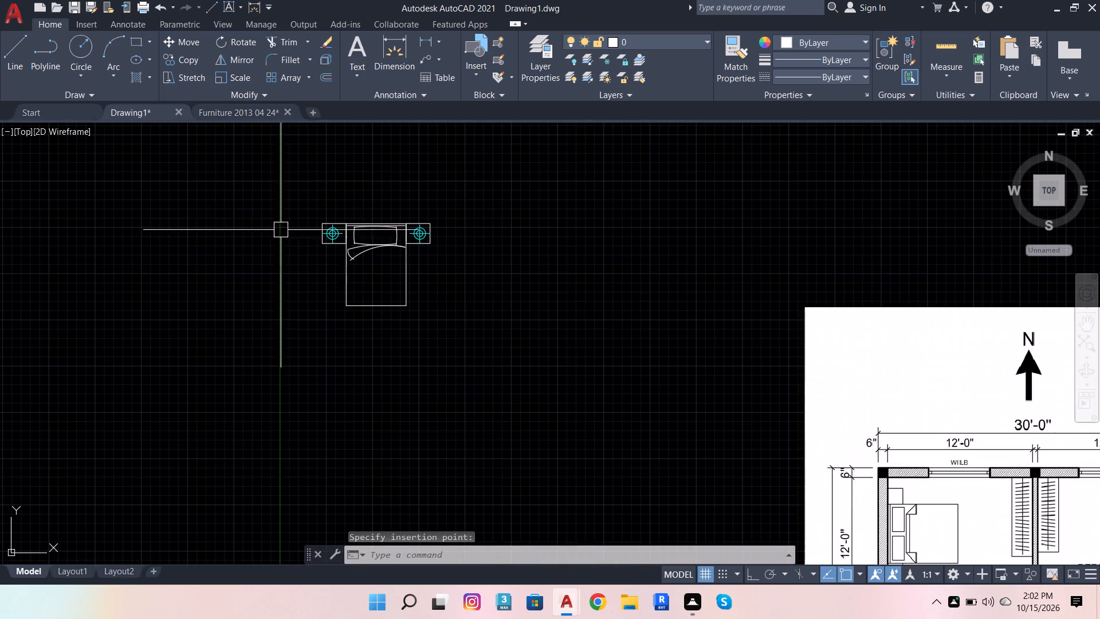
click(308, 181)
click(495, 334)
scroll(310, 220, up, 4)
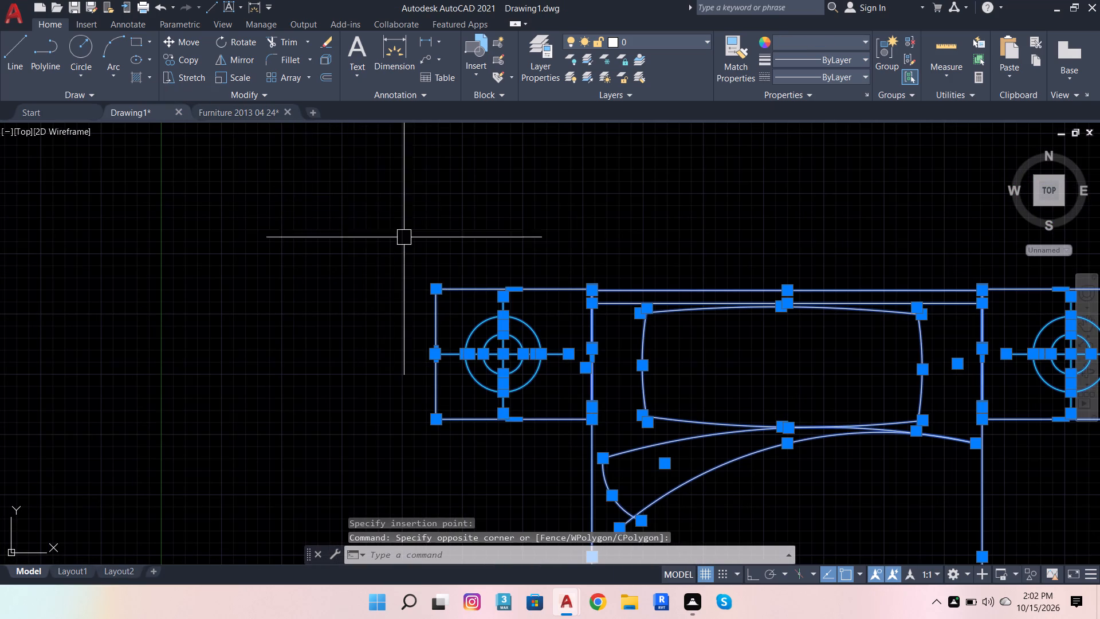
scroll(463, 244, down, 2)
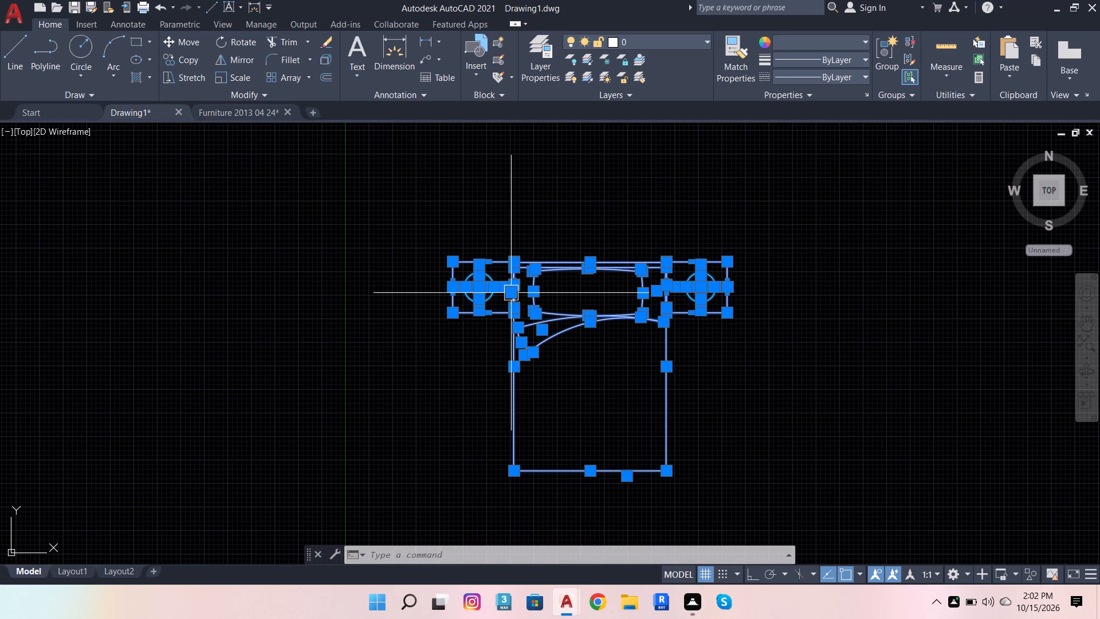
key(b)
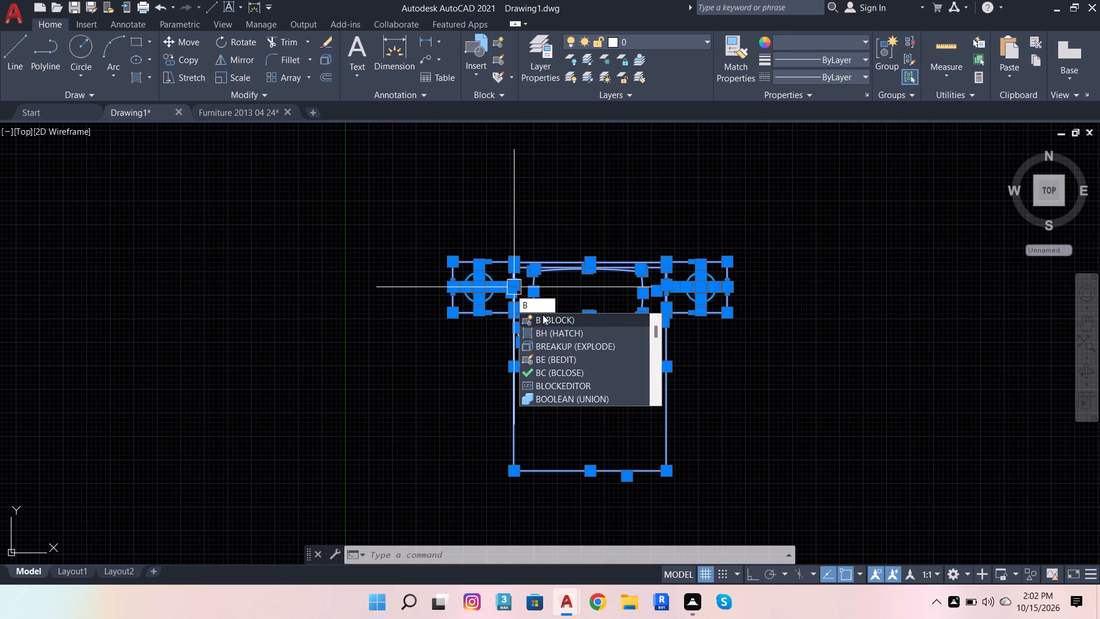
click(545, 320)
key(c)
key(v)
key(b)
key(n)
key(space)
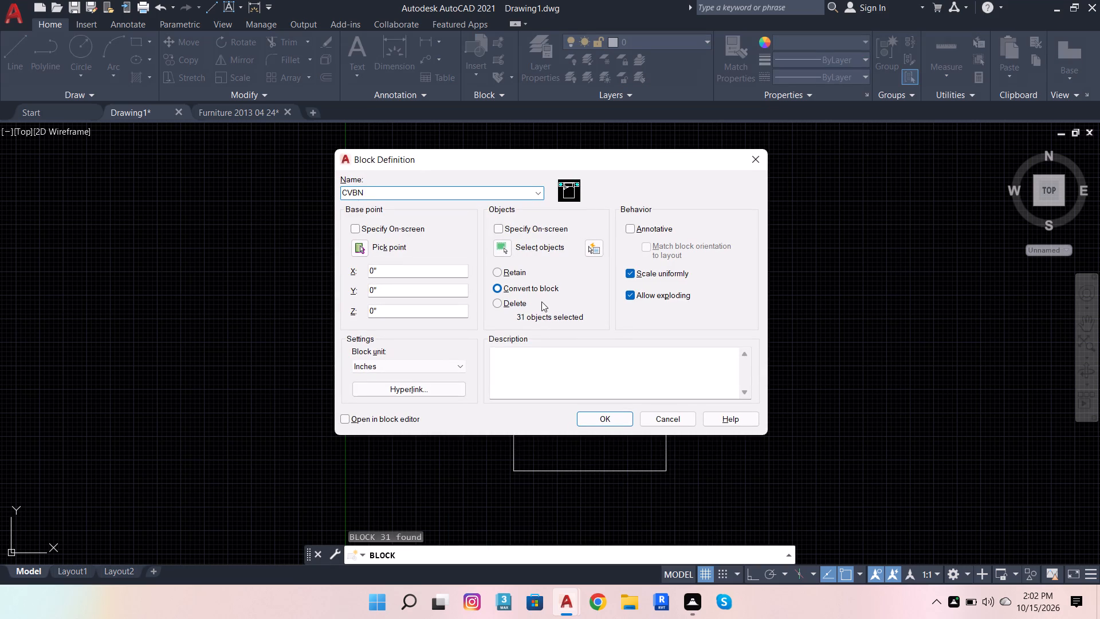
key(Return)
Rotate the bed block a quarter turn with Ortho on, so its headboard and side tables run vertically along the west side.
click(565, 301)
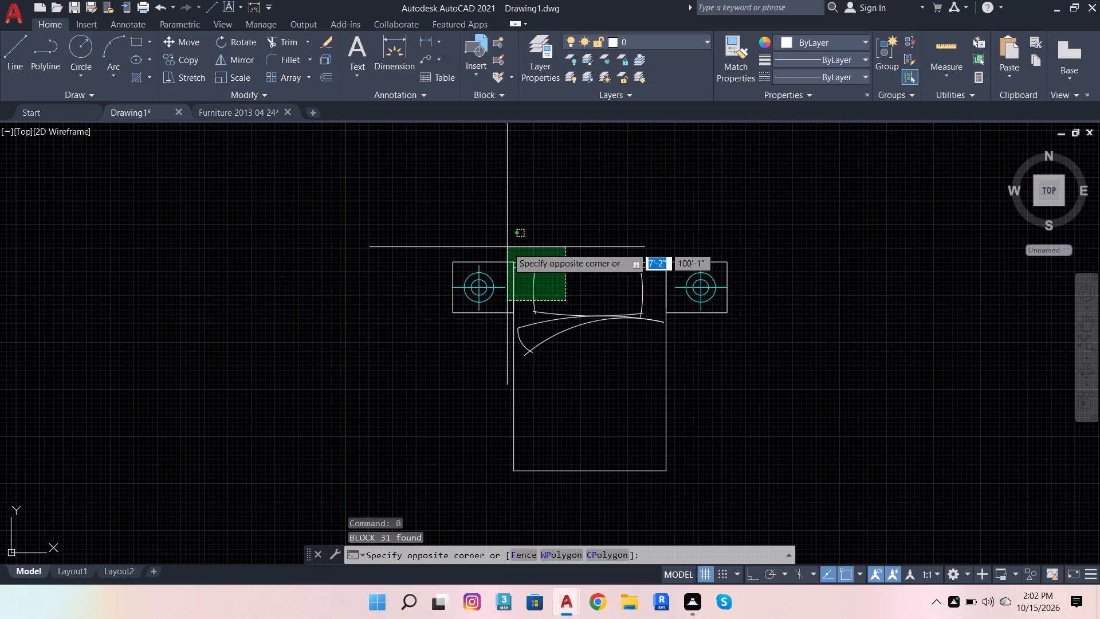
click(507, 247)
click(226, 42)
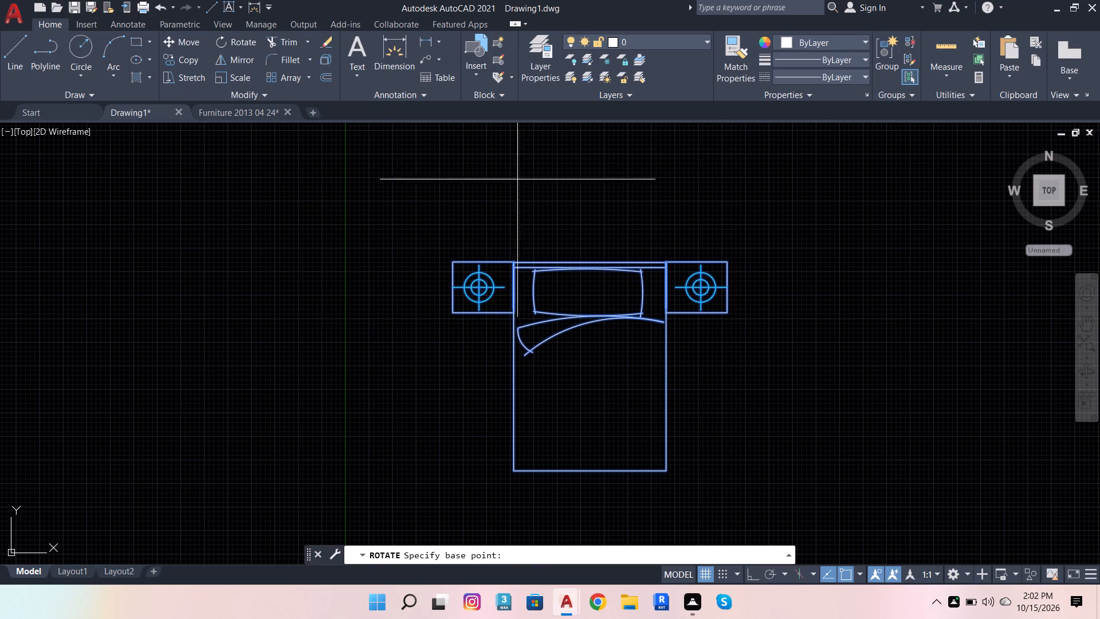
click(456, 258)
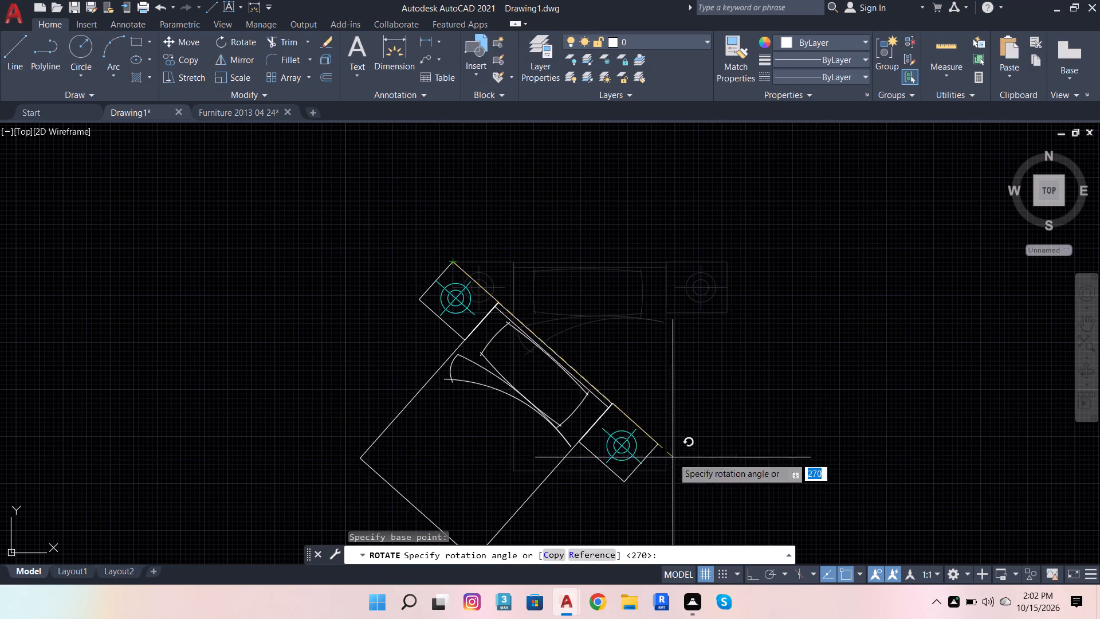
click(757, 571)
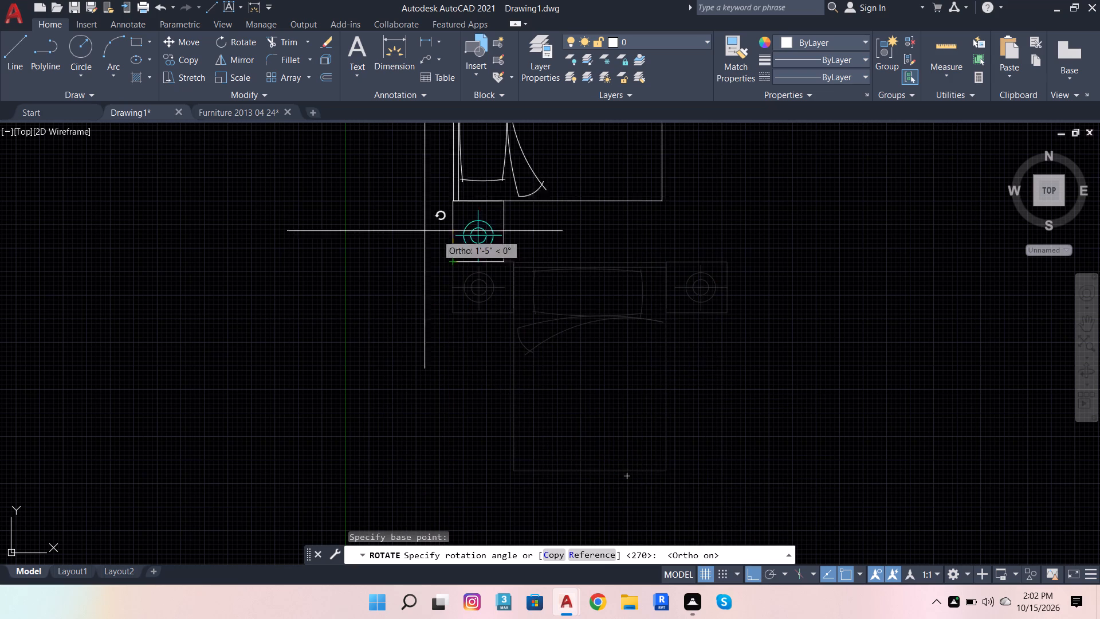
scroll(509, 359, down, 3)
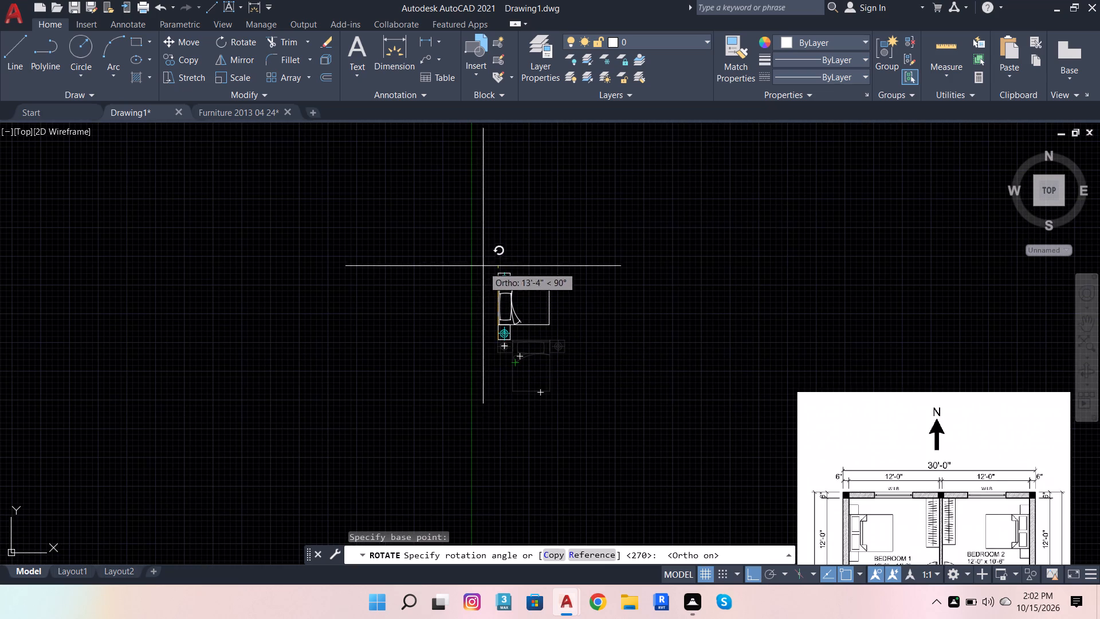
click(488, 226)
Mirror the bed block about a vertical line just east of its foot, keeping the original.
click(517, 283)
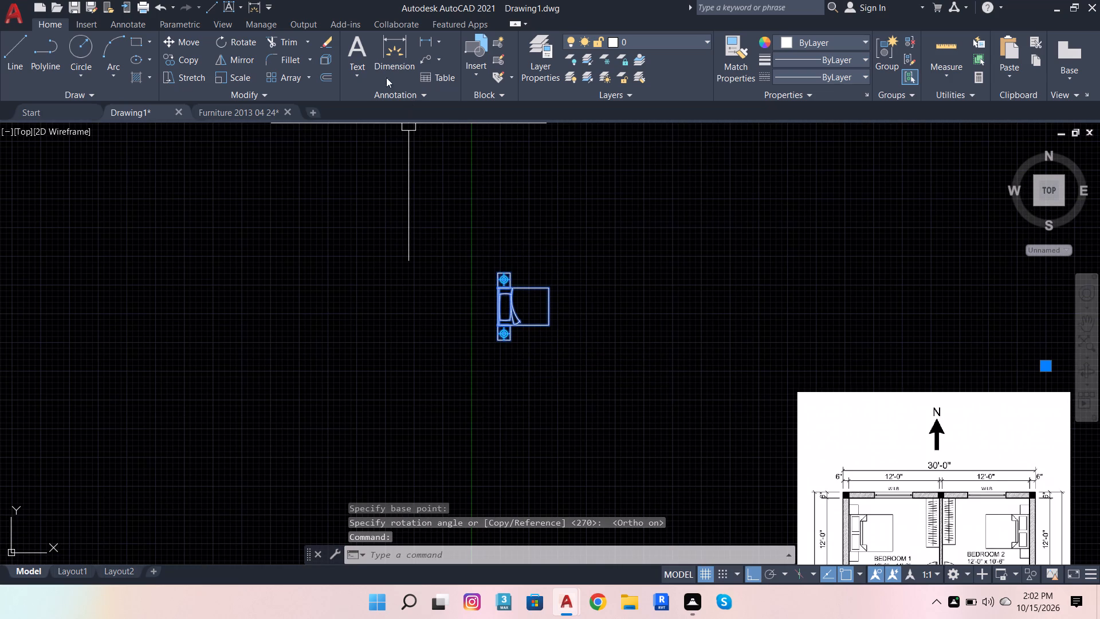
click(225, 54)
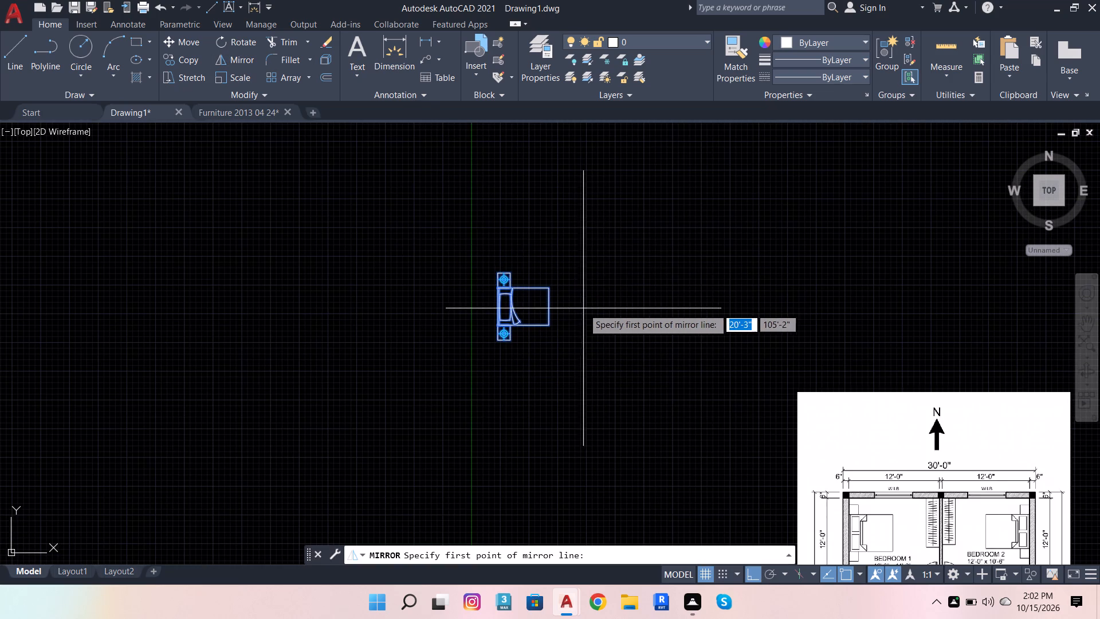
scroll(580, 310, up, 1)
click(549, 329)
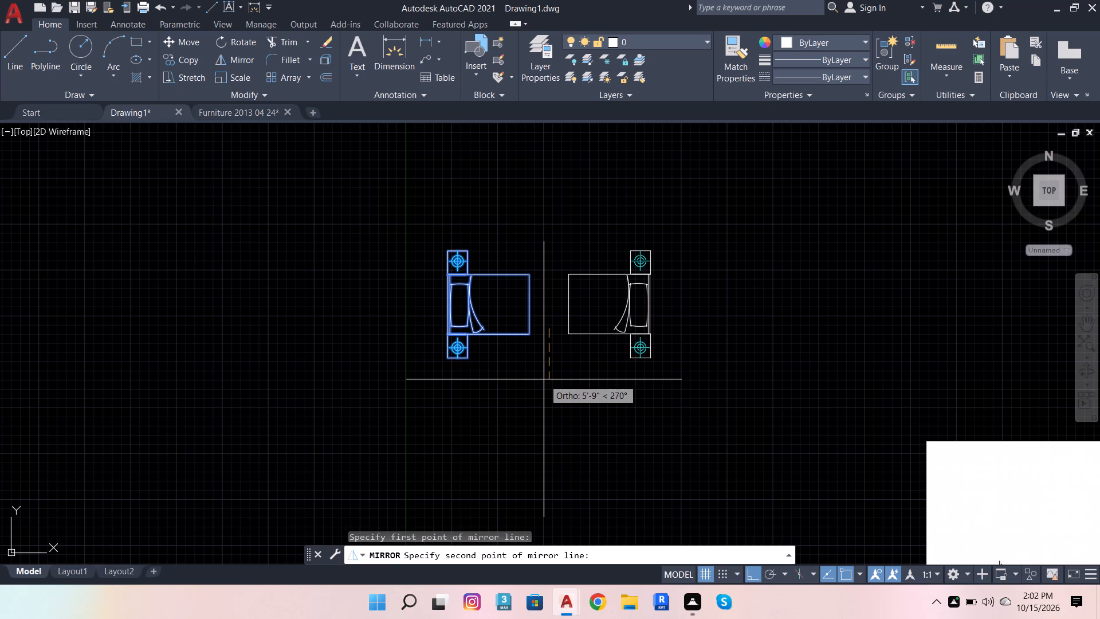
click(544, 379)
drag(580, 427, 544, 379)
Move the original bed block with Ortho off to the empty space just west of the plan's upper-left bedroom.
click(507, 295)
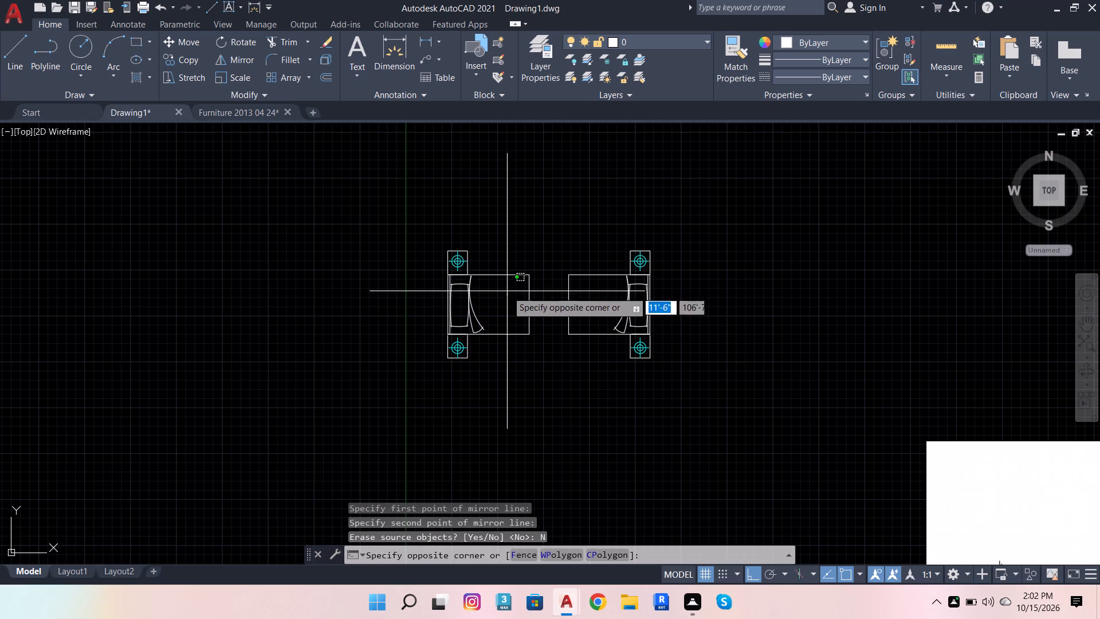
click(510, 251)
click(519, 303)
click(380, 224)
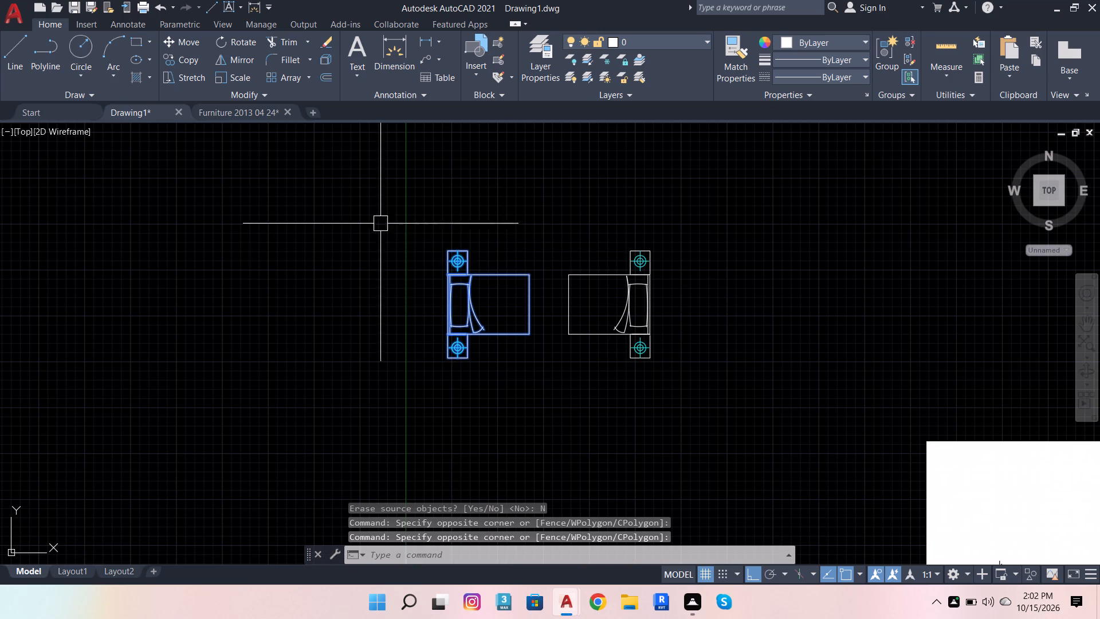
click(177, 41)
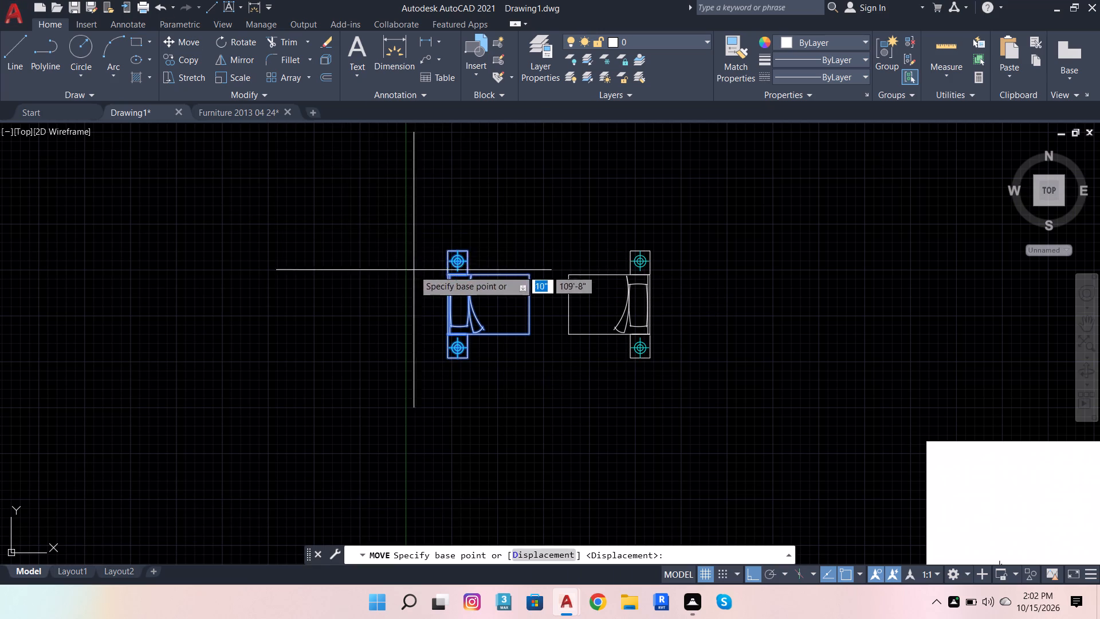
click(447, 252)
scroll(506, 169, down, 2)
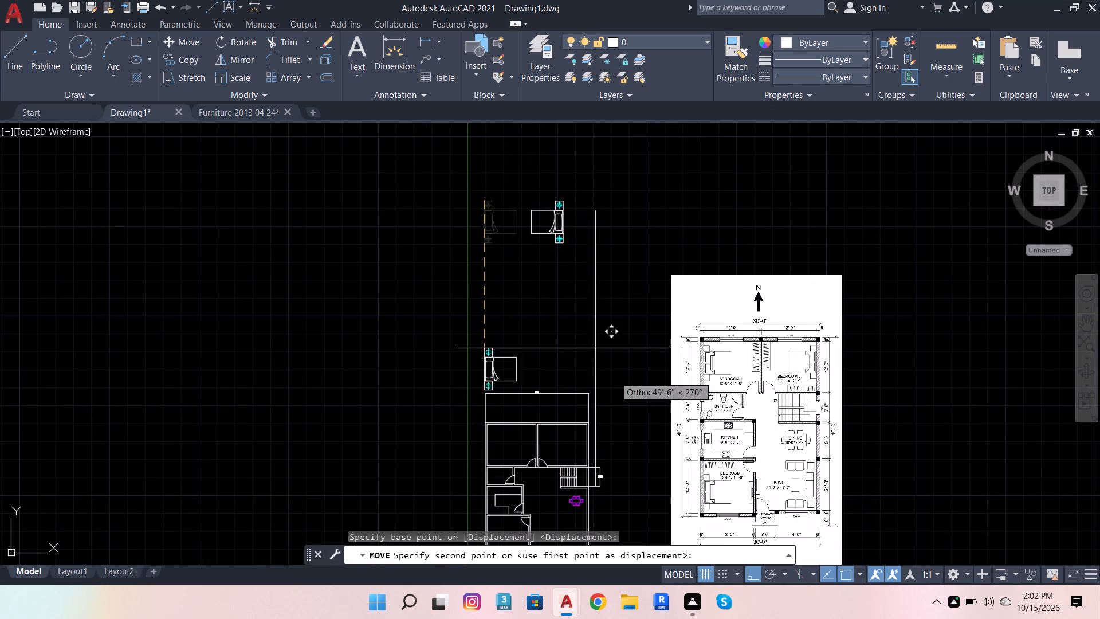
click(761, 573)
scroll(776, 467, down, 2)
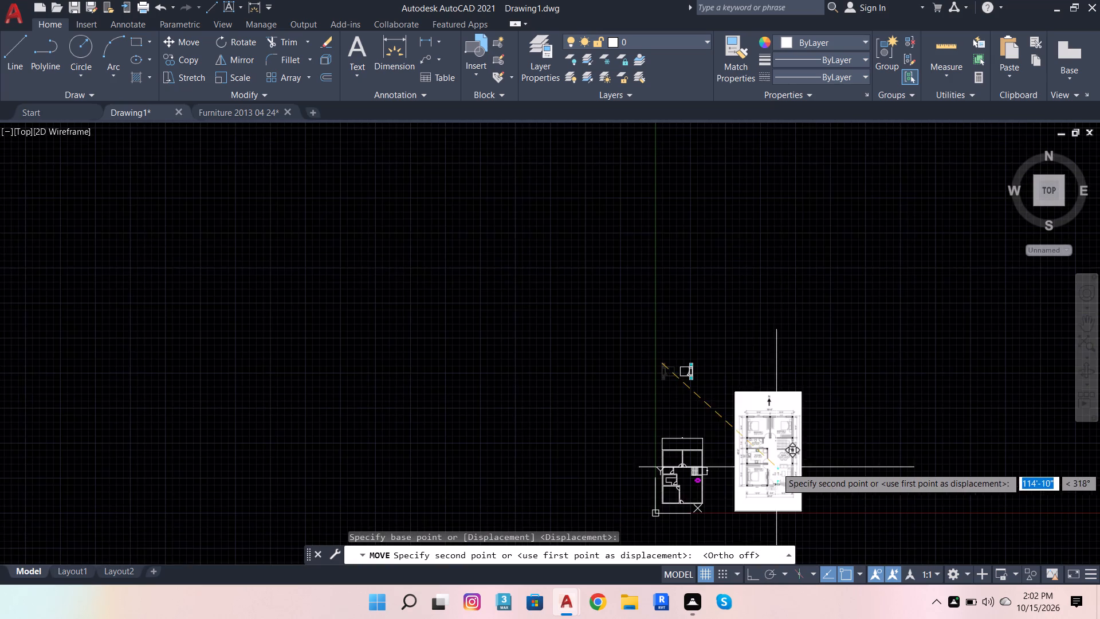
scroll(698, 486, up, 4)
scroll(545, 319, up, 2)
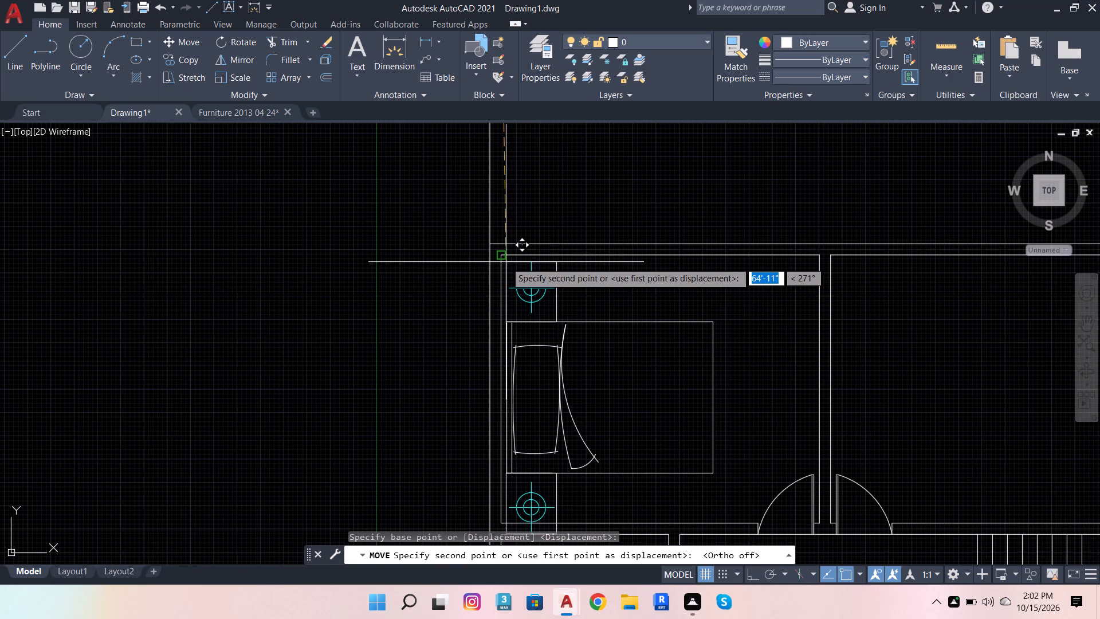
click(257, 167)
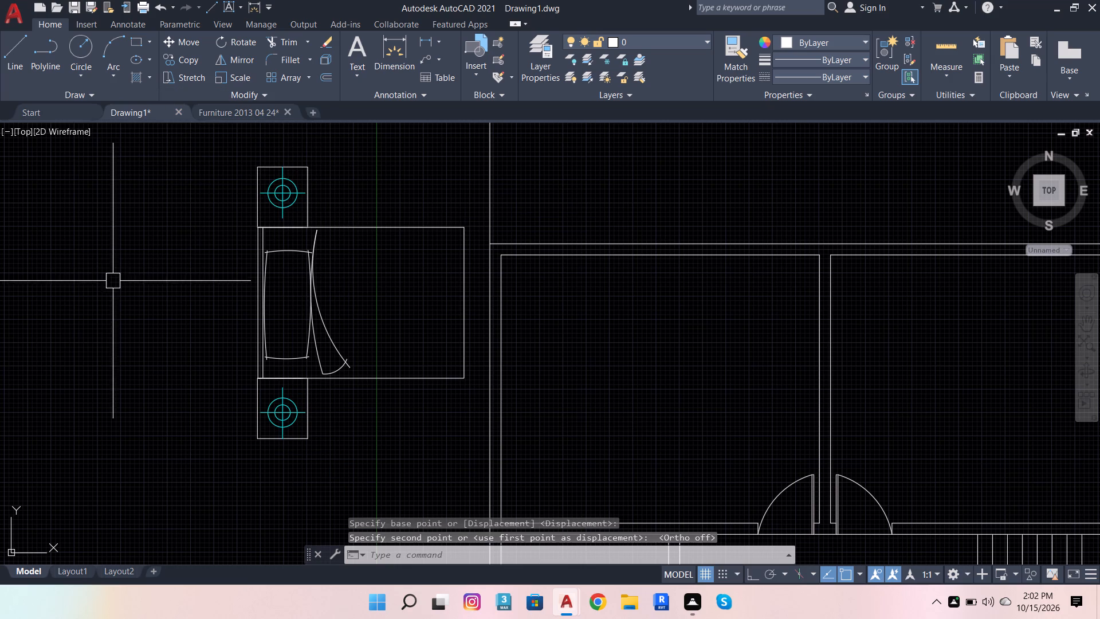
Draw a 1'6" vertical reference line down from the top edge of the bed's upper side table.
click(24, 49)
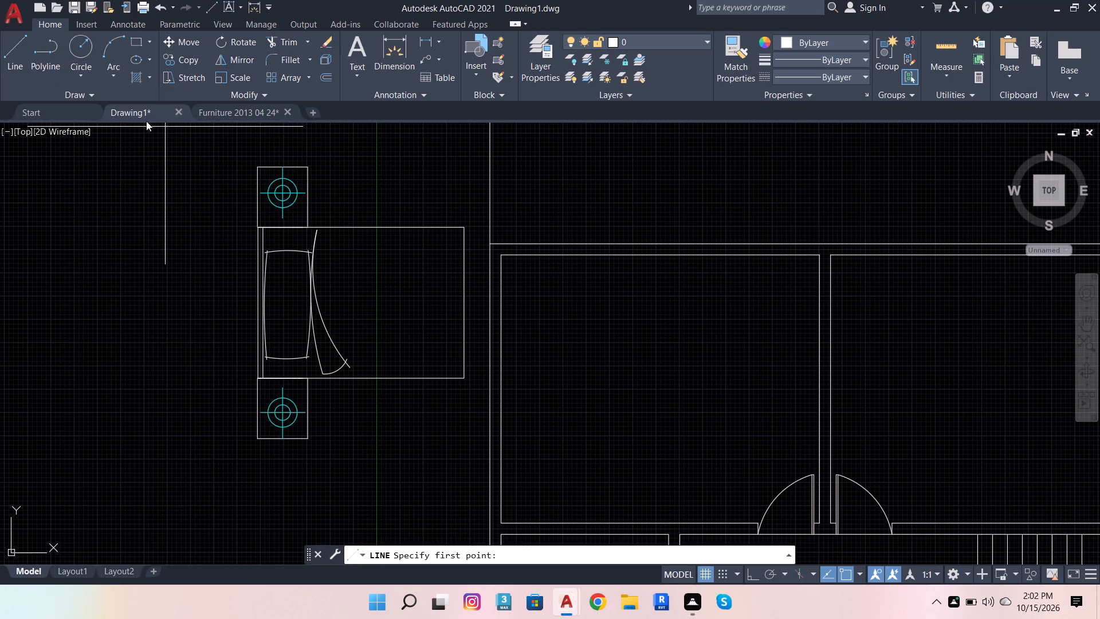
scroll(204, 160, up, 3)
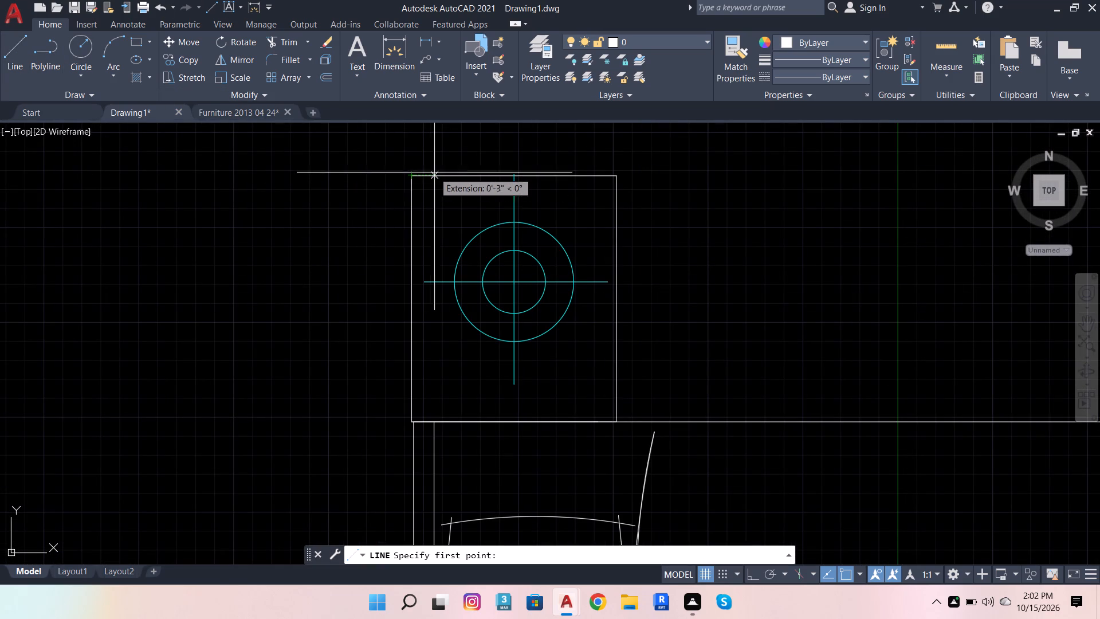
click(450, 177)
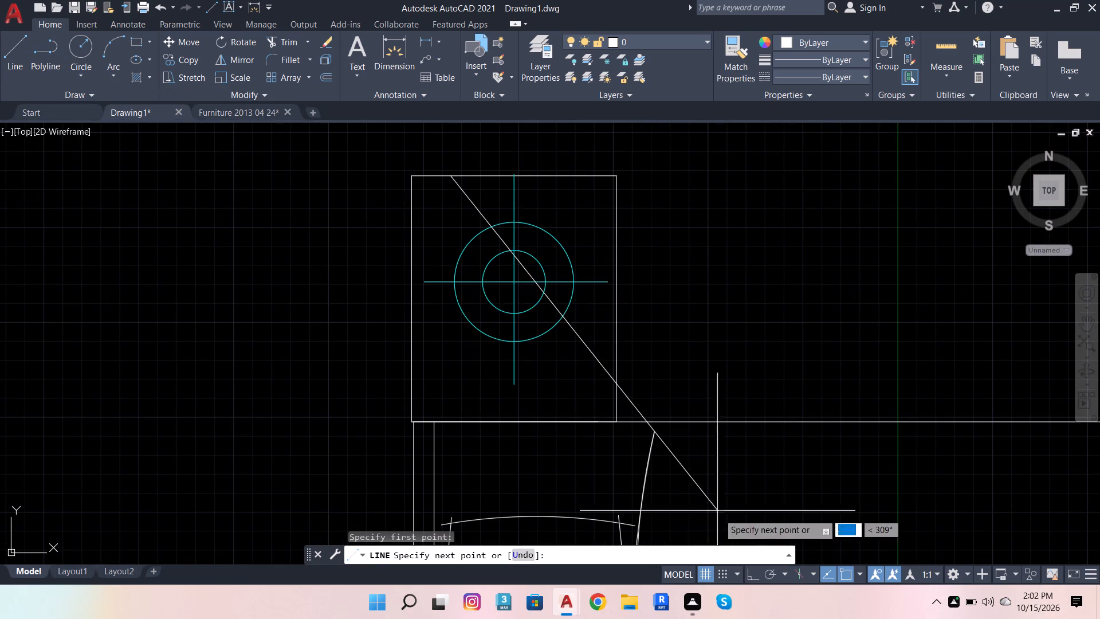
click(751, 574)
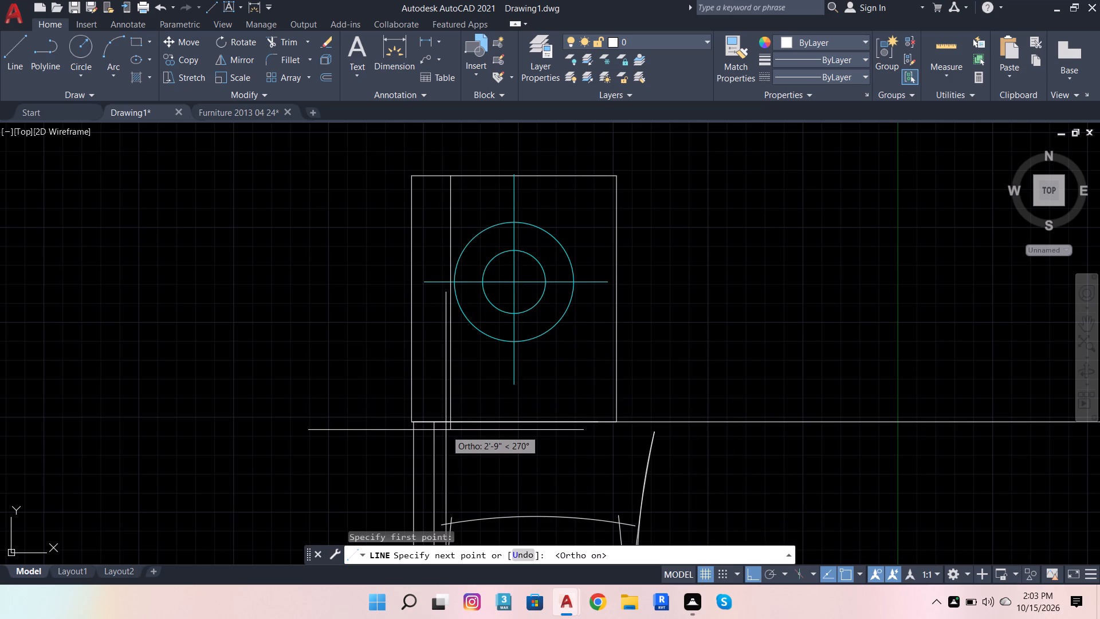
text(1'6)
key(Return)
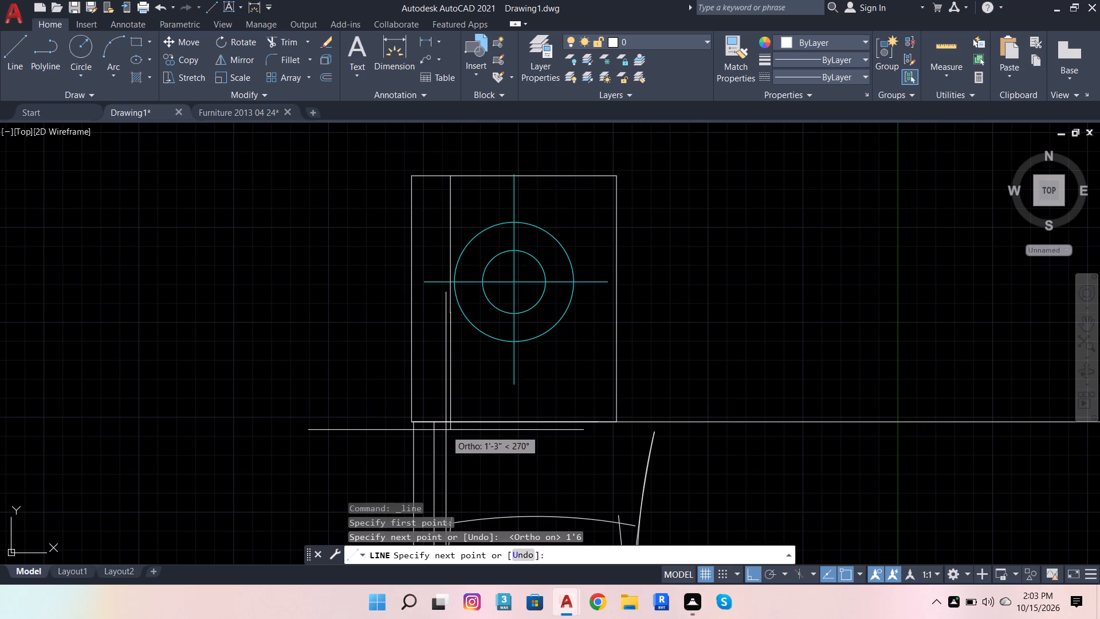
key(space)
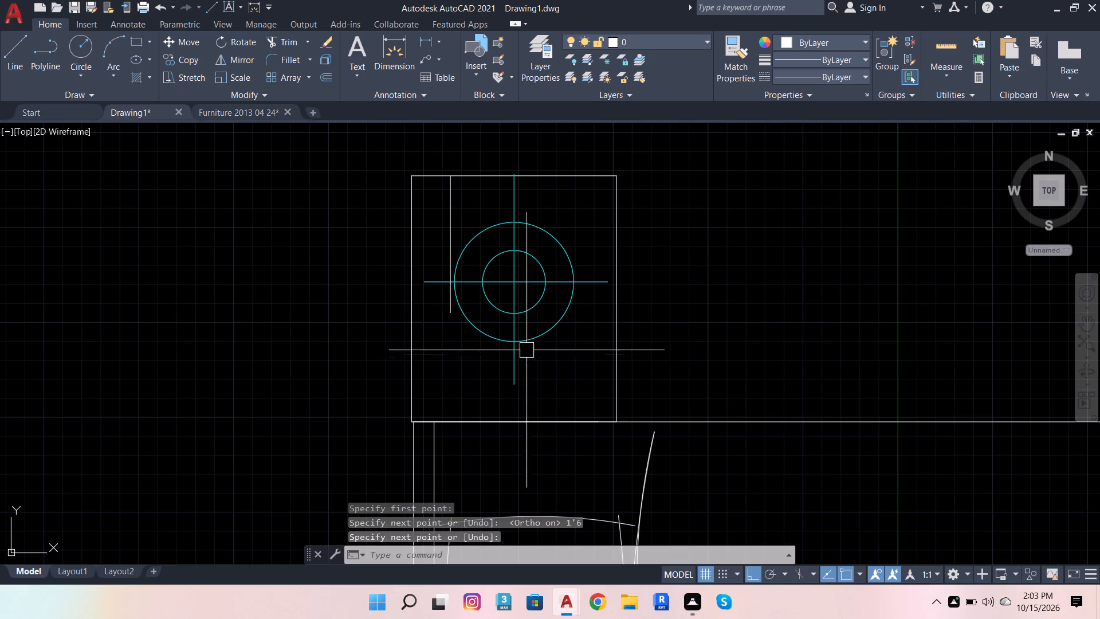
Scale the bed block down from the reference line's upper end until the side table's length matches the line.
click(615, 323)
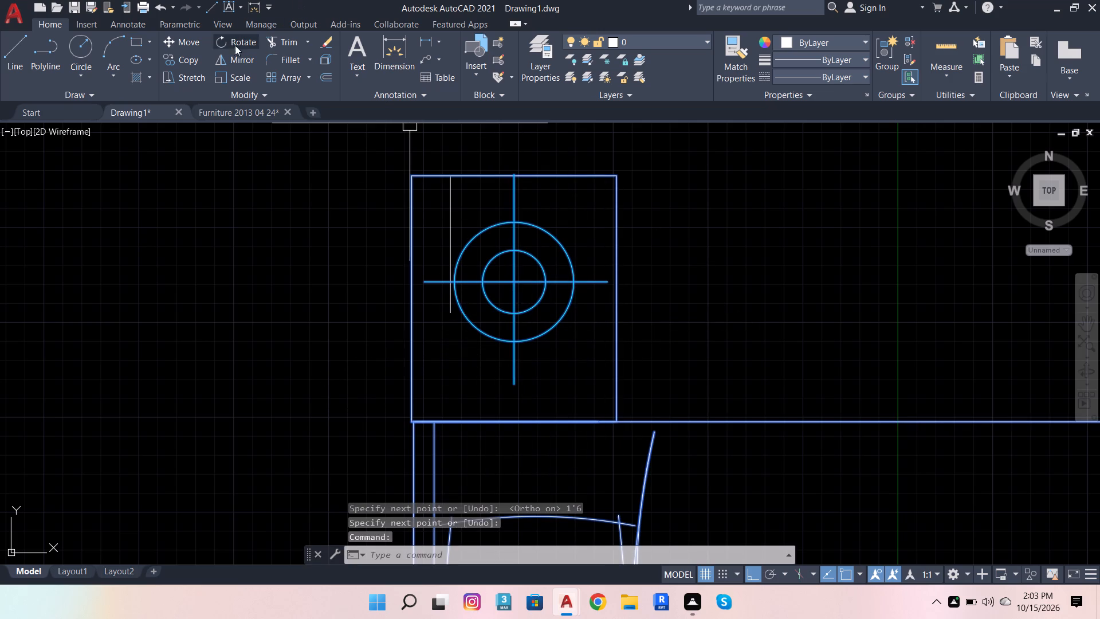
click(223, 75)
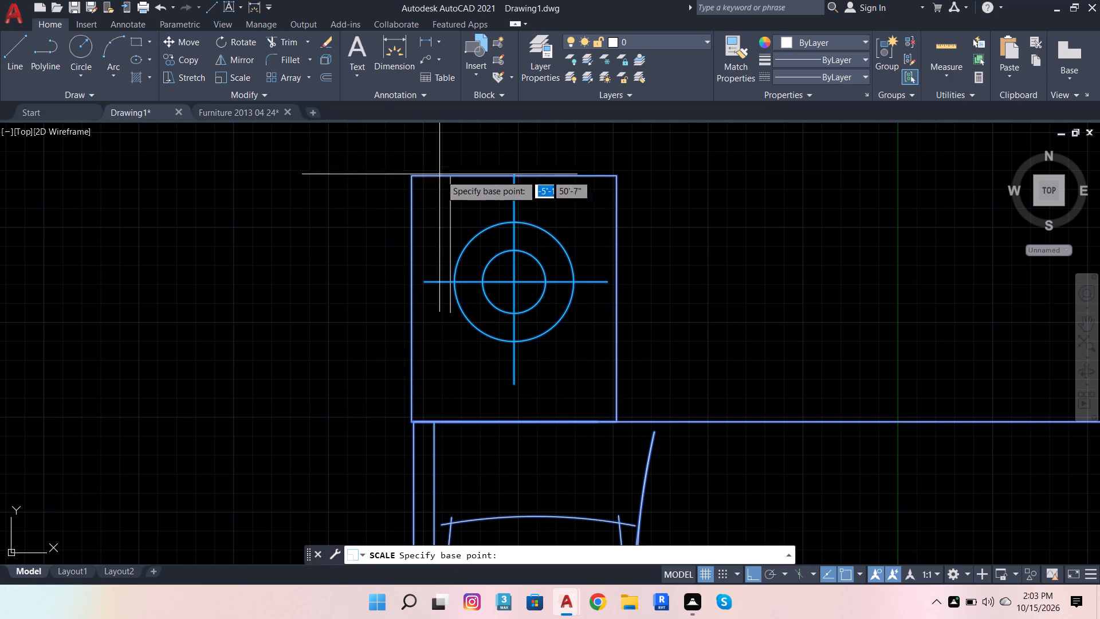
click(450, 178)
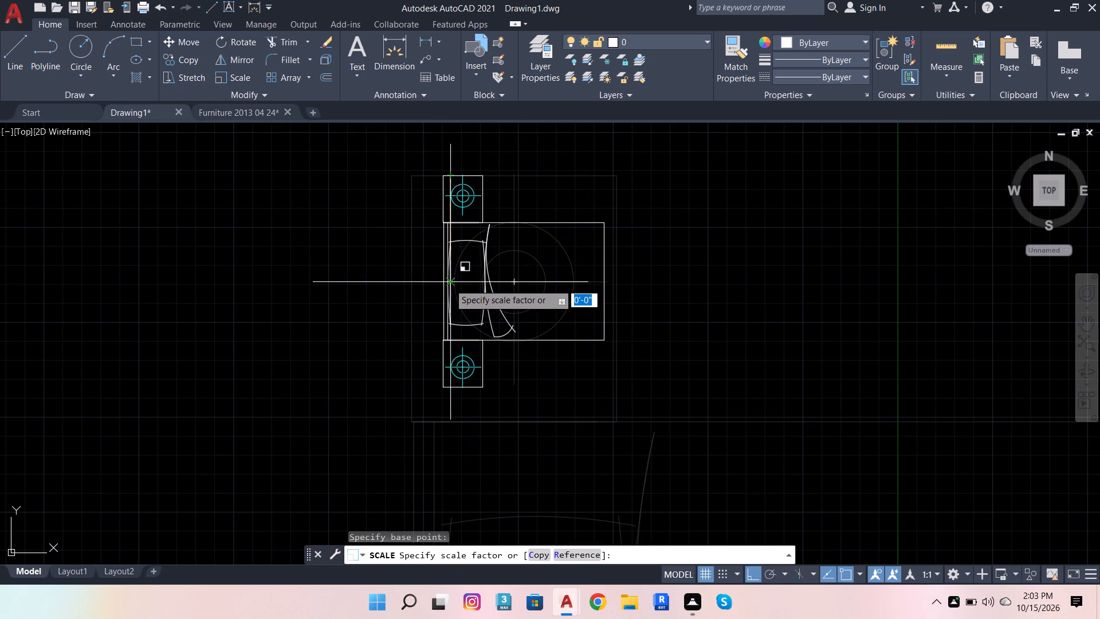
scroll(447, 290, up, 2)
scroll(445, 358, down, 3)
scroll(473, 366, up, 2)
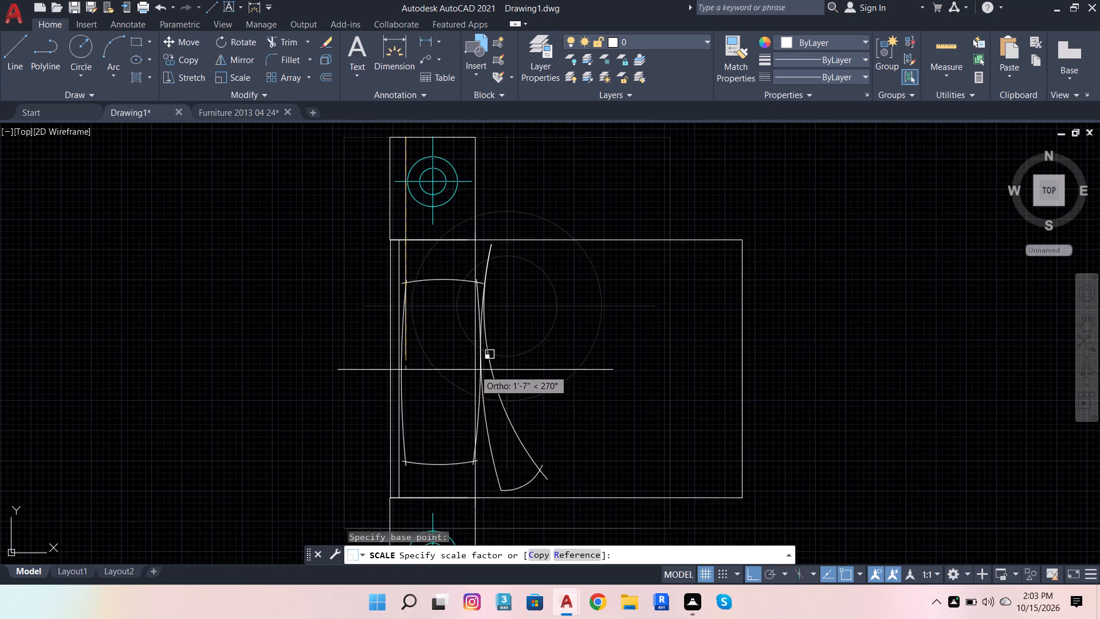
scroll(599, 463, down, 2)
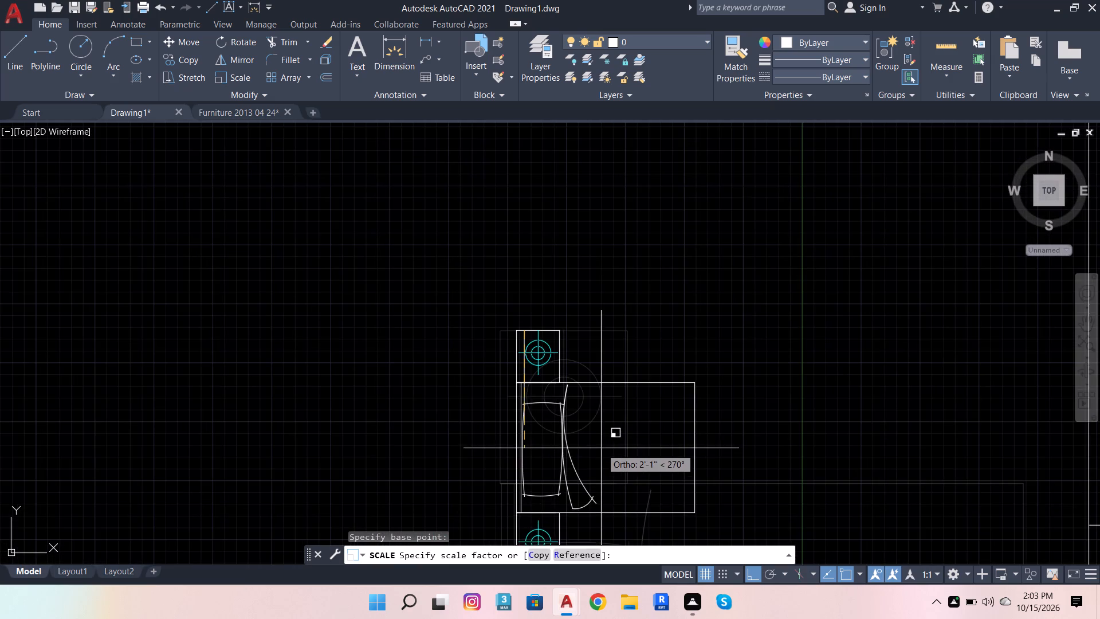
scroll(605, 437, down, 3)
scroll(599, 463, up, 4)
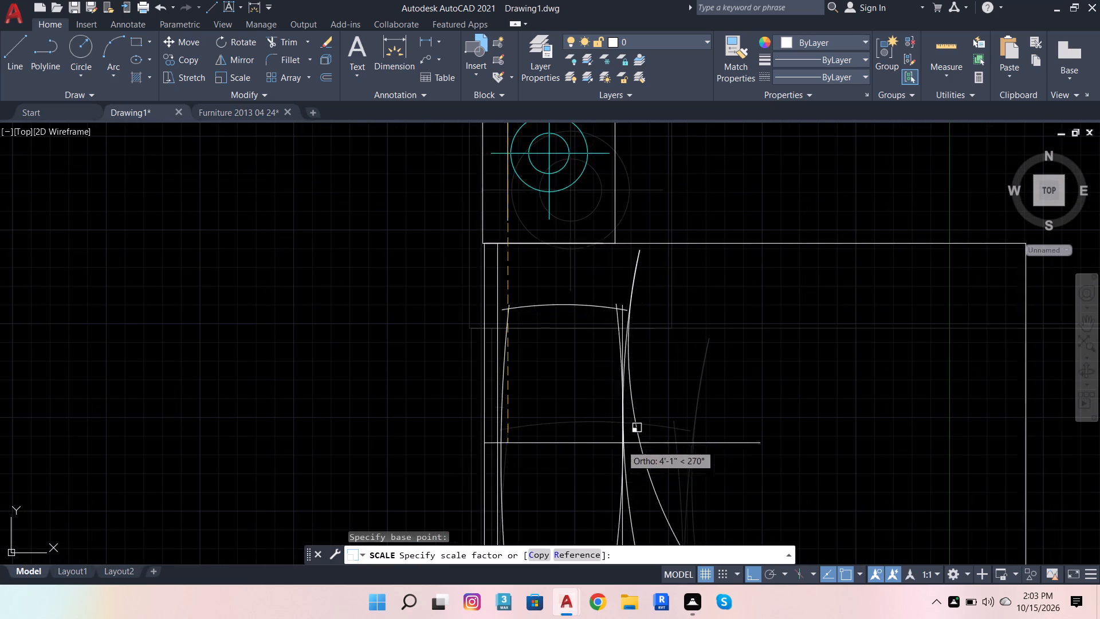
click(649, 388)
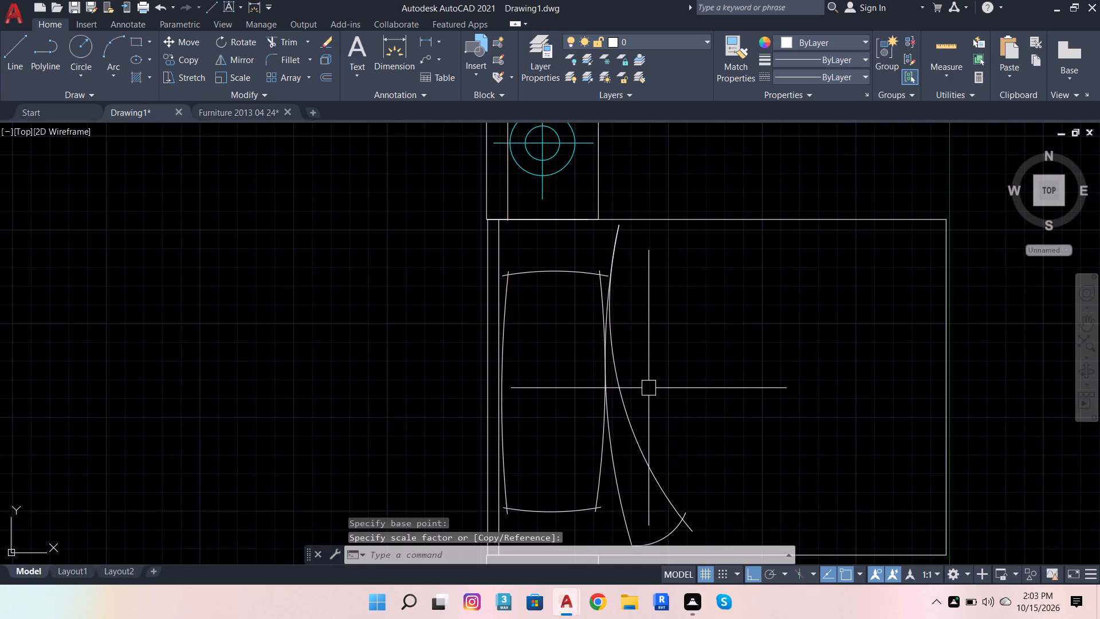
Delete the vertical reference line from the bed's upper side table.
click(513, 179)
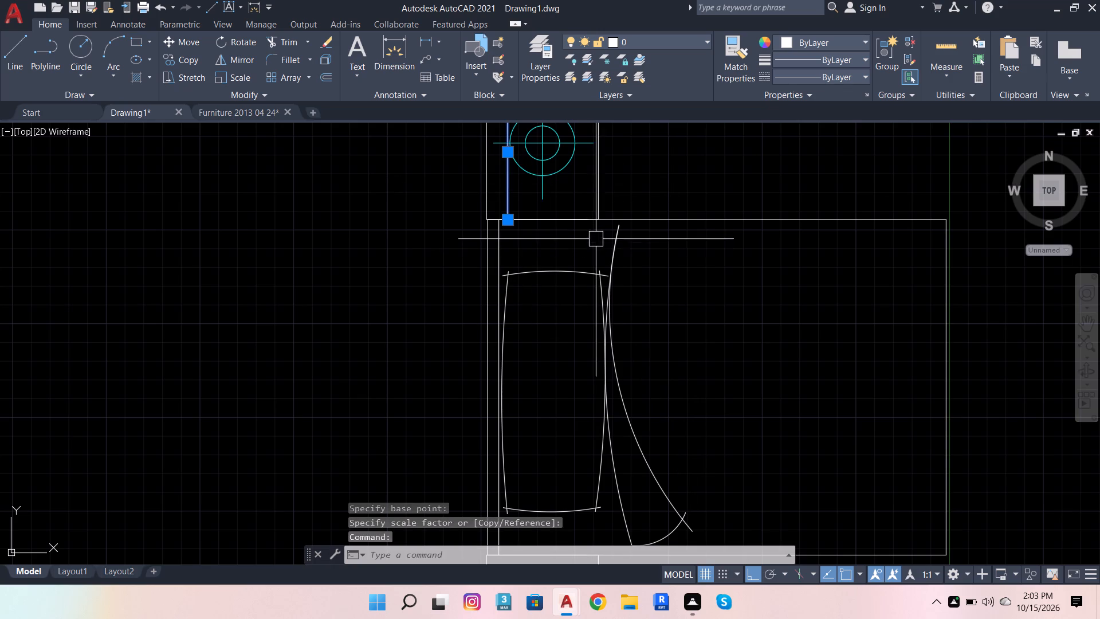
key(Delete)
Move the scaled bed block with Ortho off into the plan's upper-left bedroom, its upper side table's outer corner on the west wall's inner face.
scroll(559, 258, down, 4)
click(540, 244)
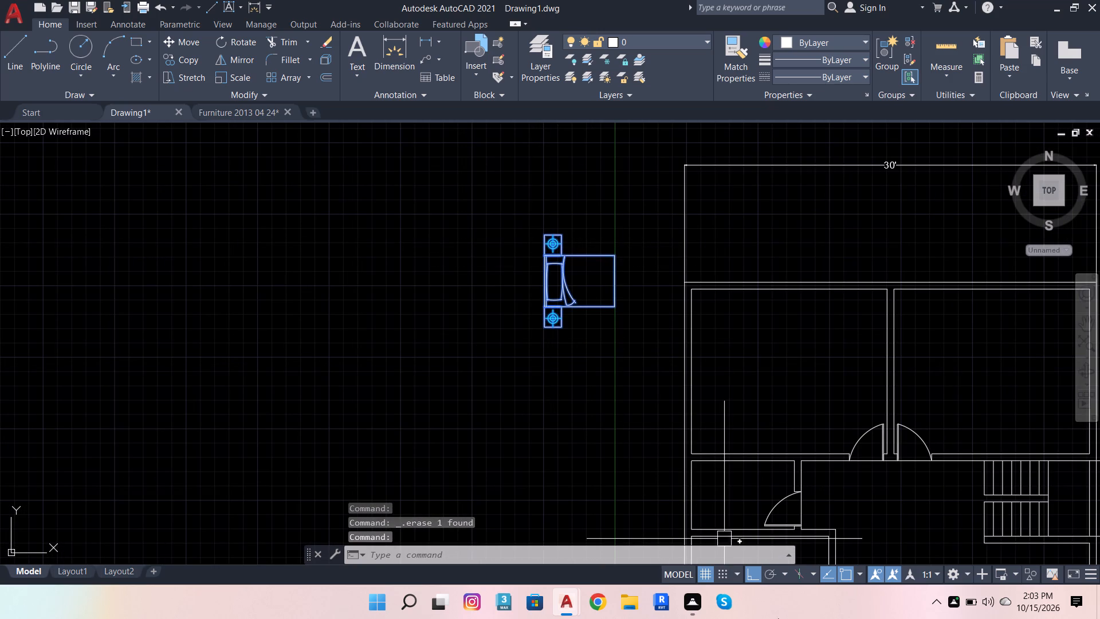
click(752, 575)
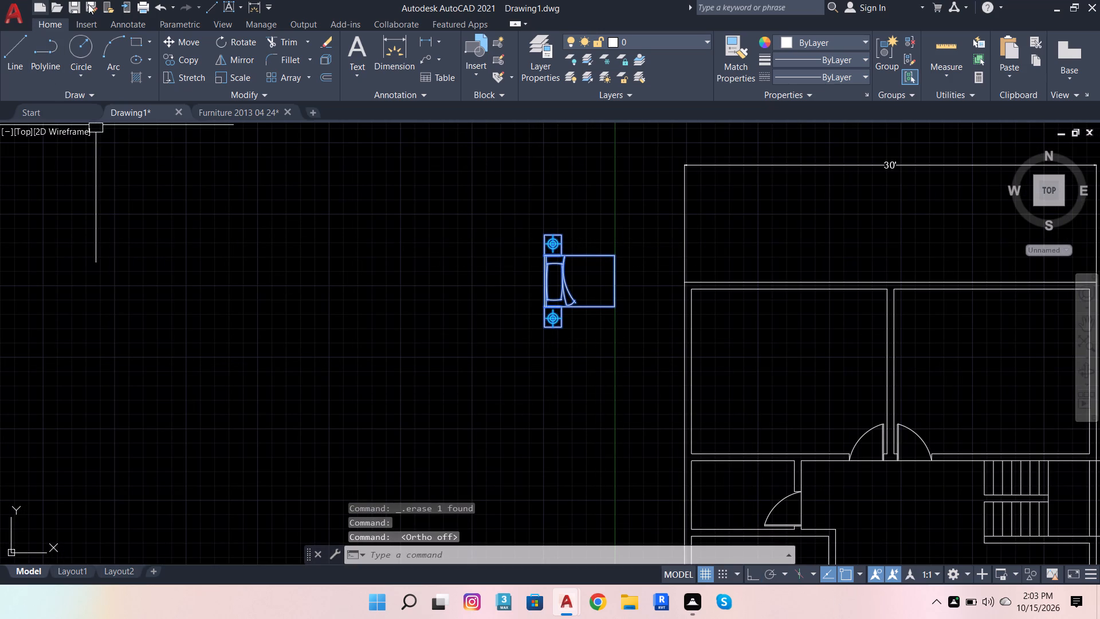
click(178, 42)
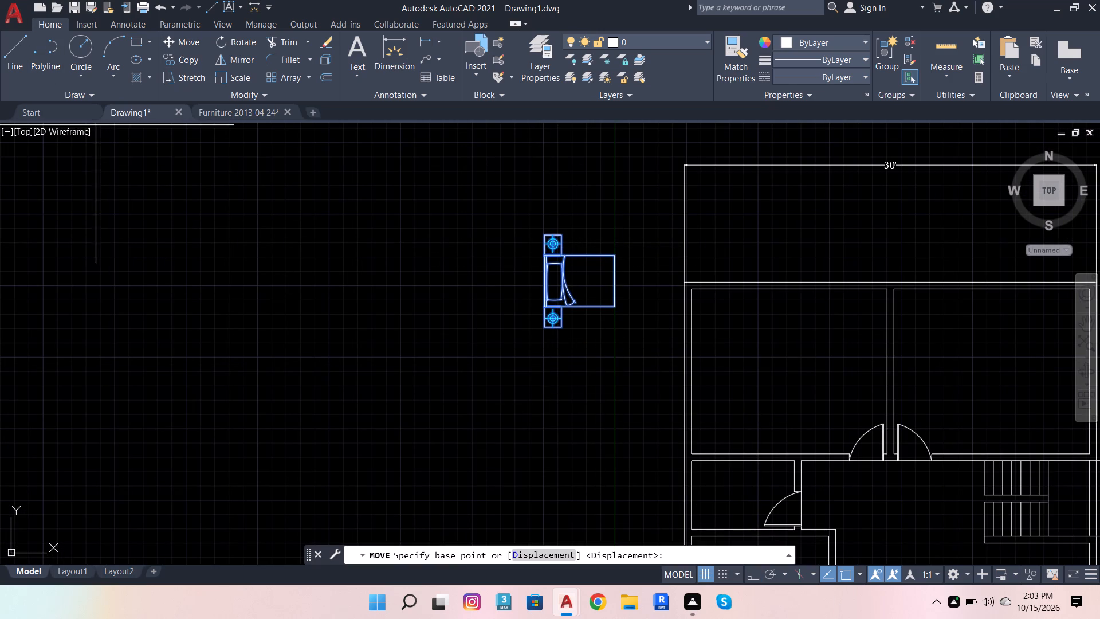
click(547, 233)
scroll(712, 303, down, 2)
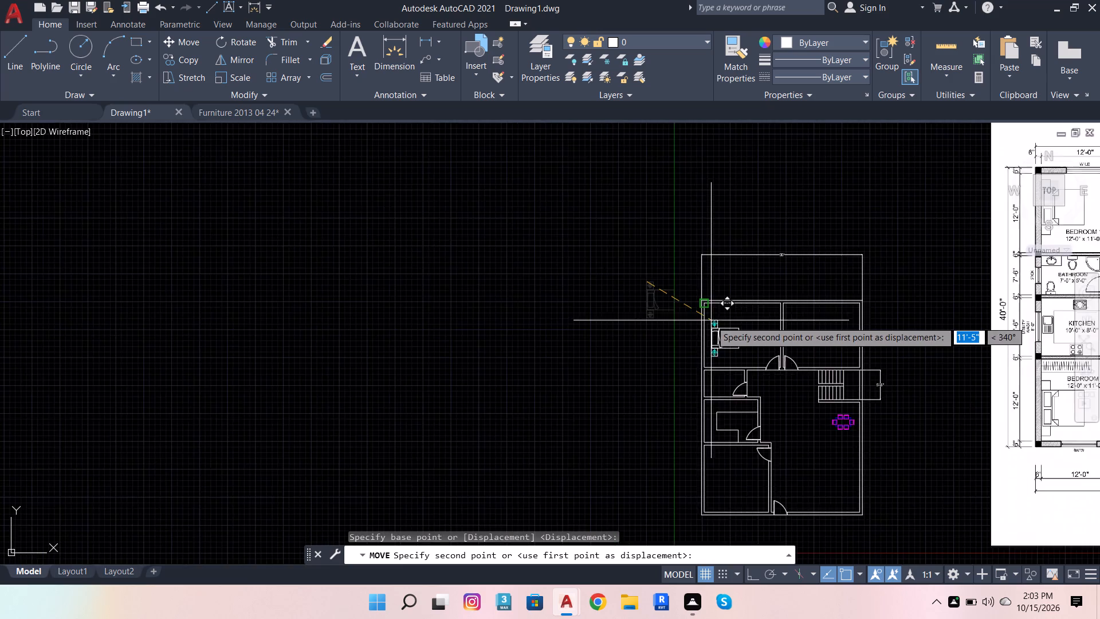
scroll(711, 322, down, 2)
scroll(712, 326, up, 3)
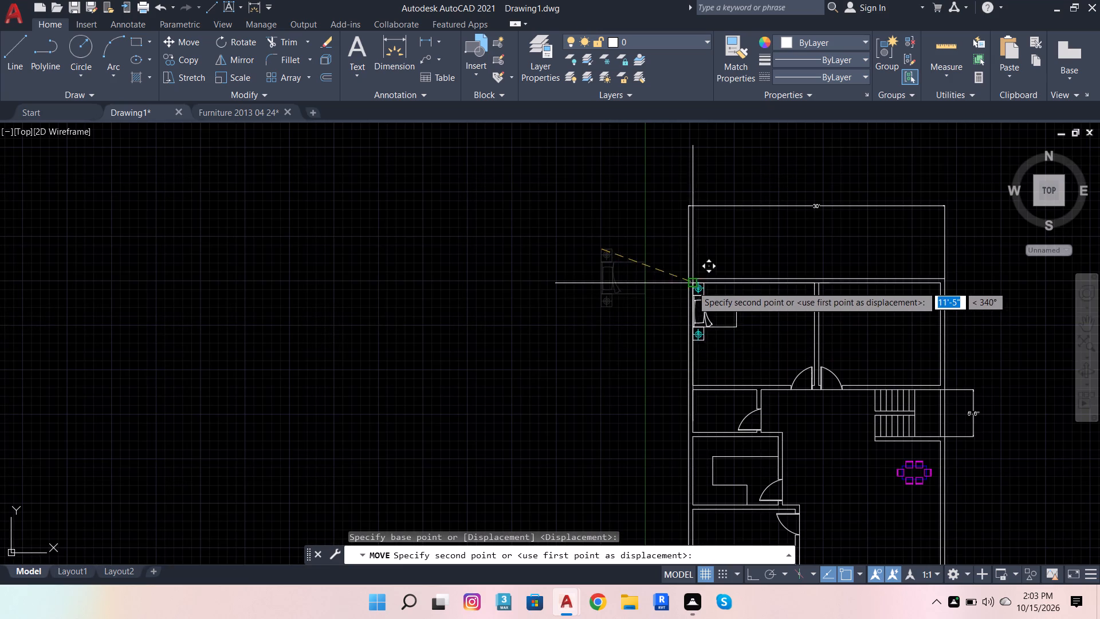
scroll(691, 285, up, 2)
click(697, 329)
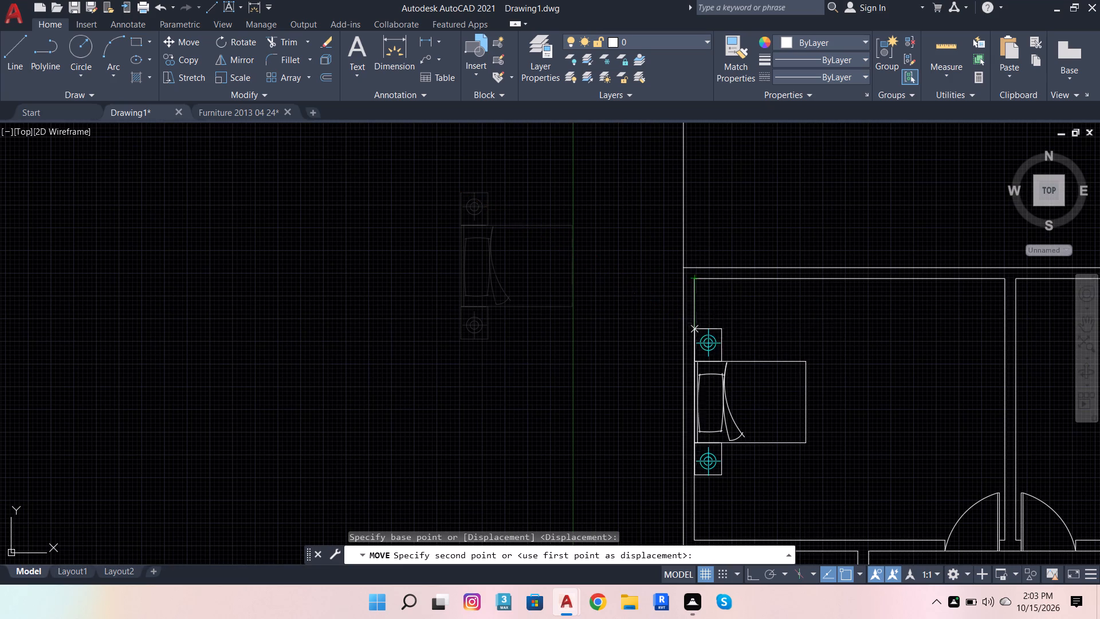
Mirror the bed block into the upper-right bedroom across a vertical line through the partition between the bedrooms, with Ortho on, keeping the original.
click(720, 338)
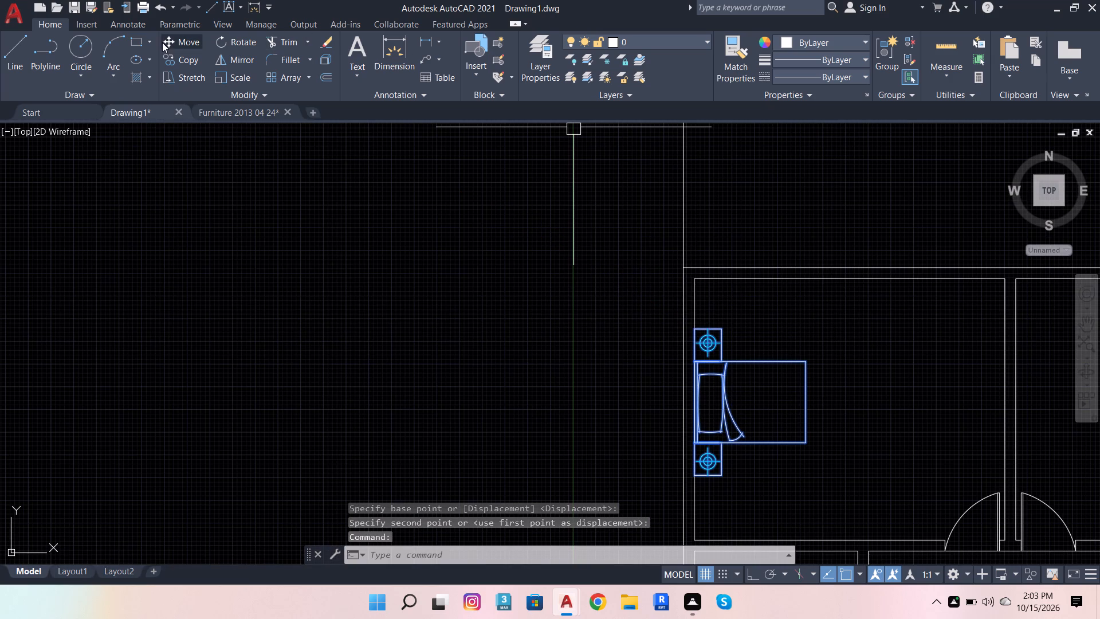
click(242, 62)
scroll(551, 275, down, 2)
scroll(712, 281, up, 2)
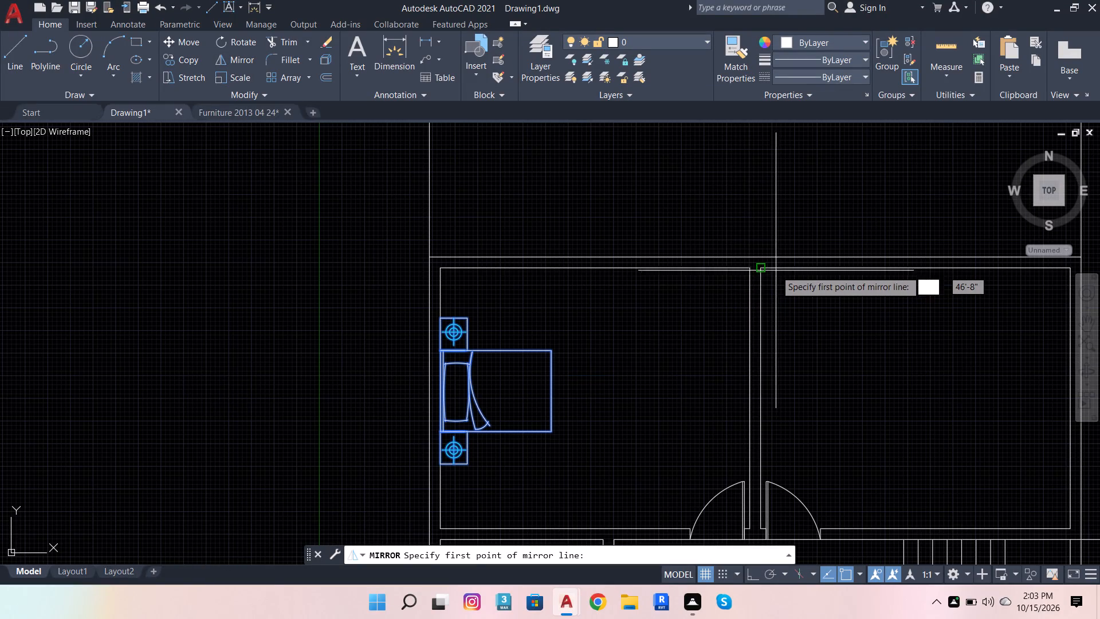
scroll(756, 269, up, 2)
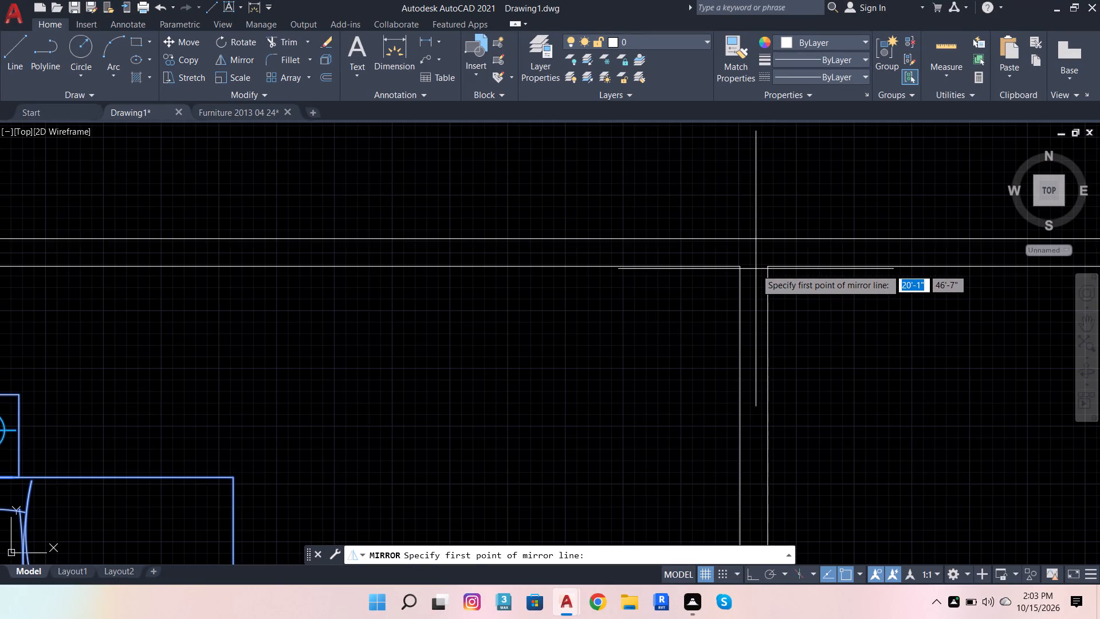
click(752, 267)
scroll(740, 332, down, 2)
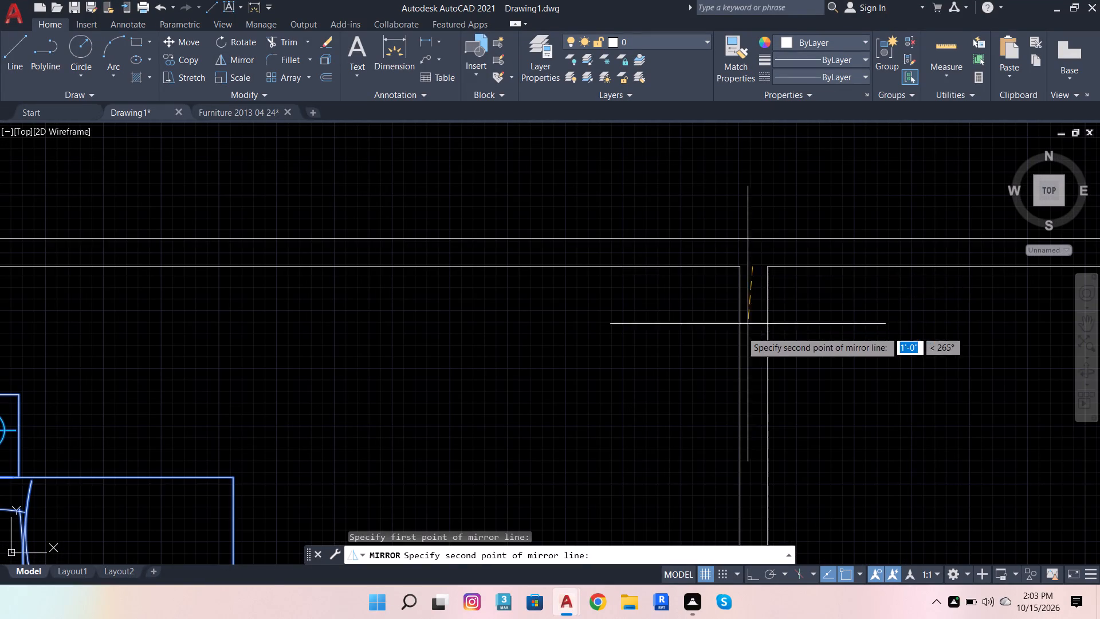
scroll(740, 332, down, 1)
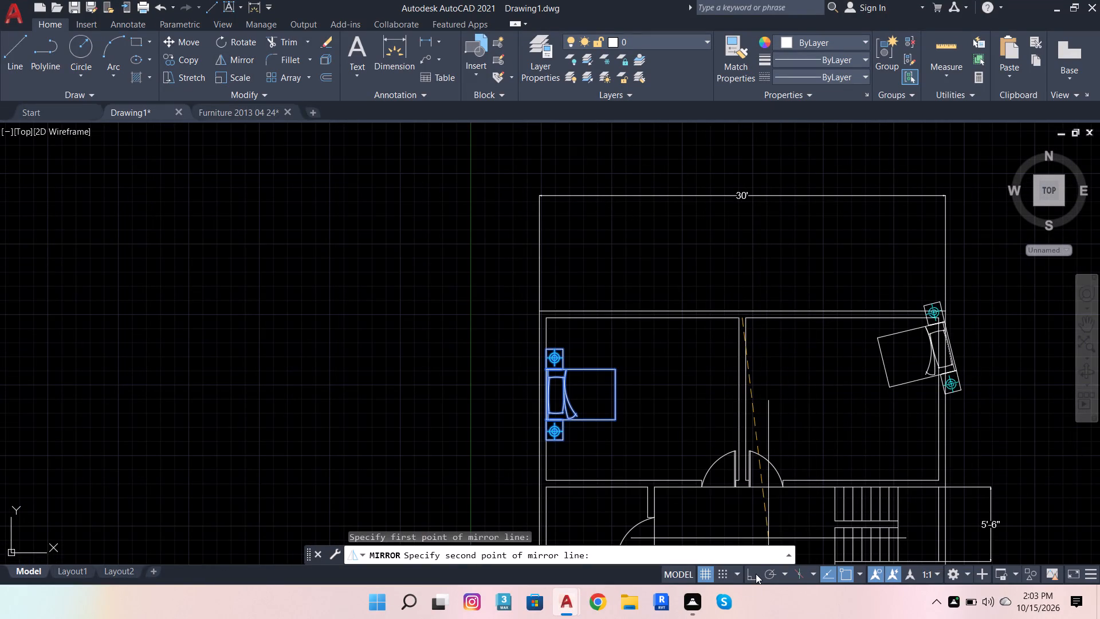
click(756, 574)
scroll(795, 405, down, 3)
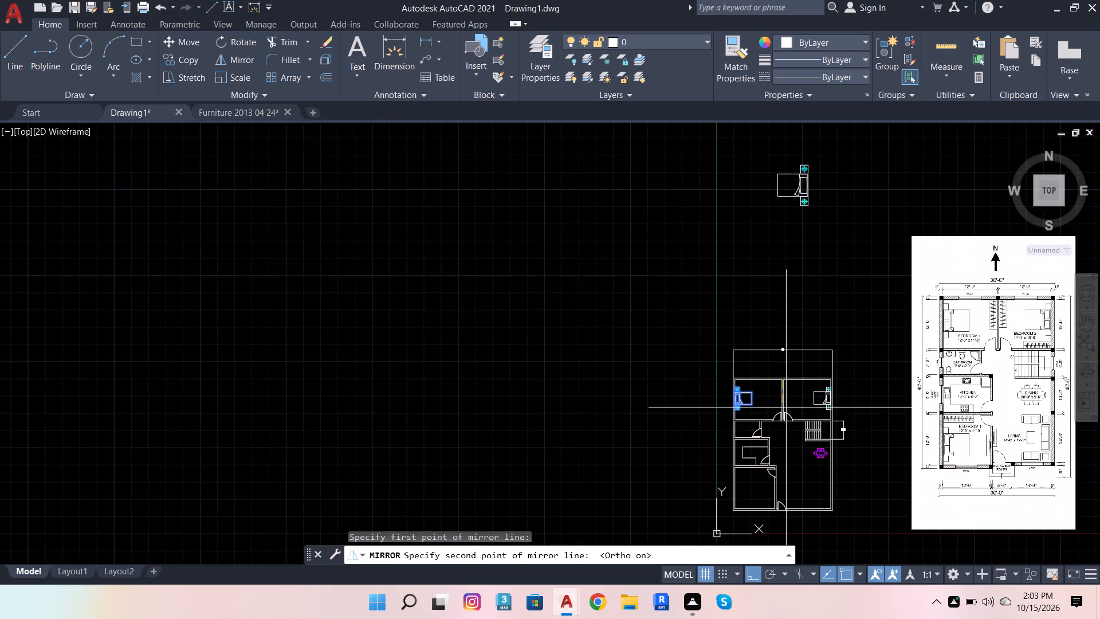
scroll(789, 433, up, 3)
click(791, 438)
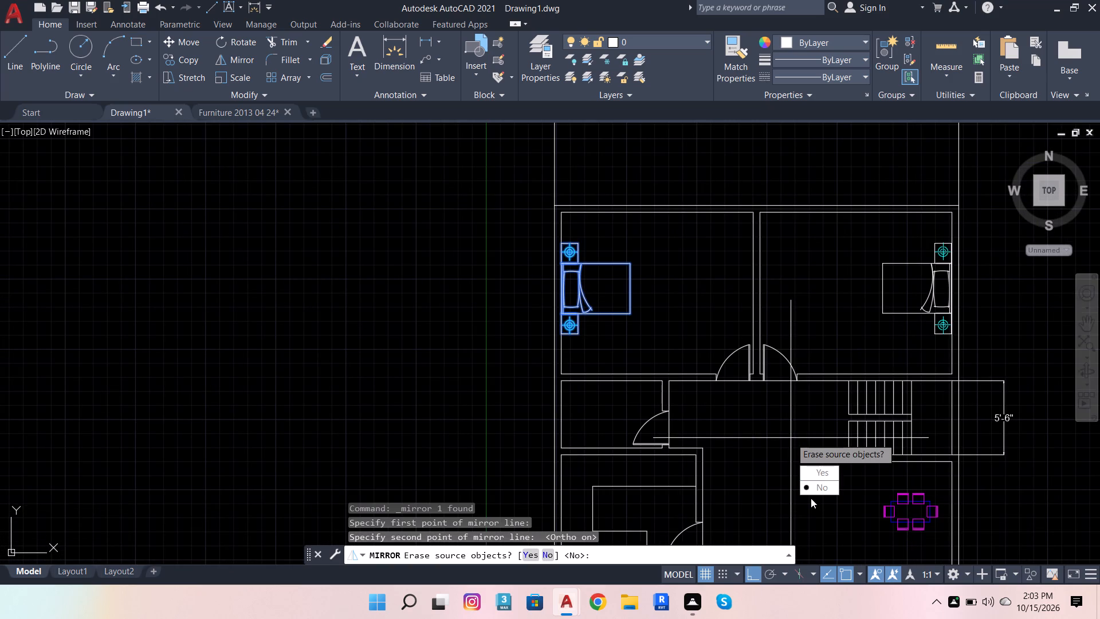
drag(815, 484, 791, 438)
scroll(959, 289, up, 4)
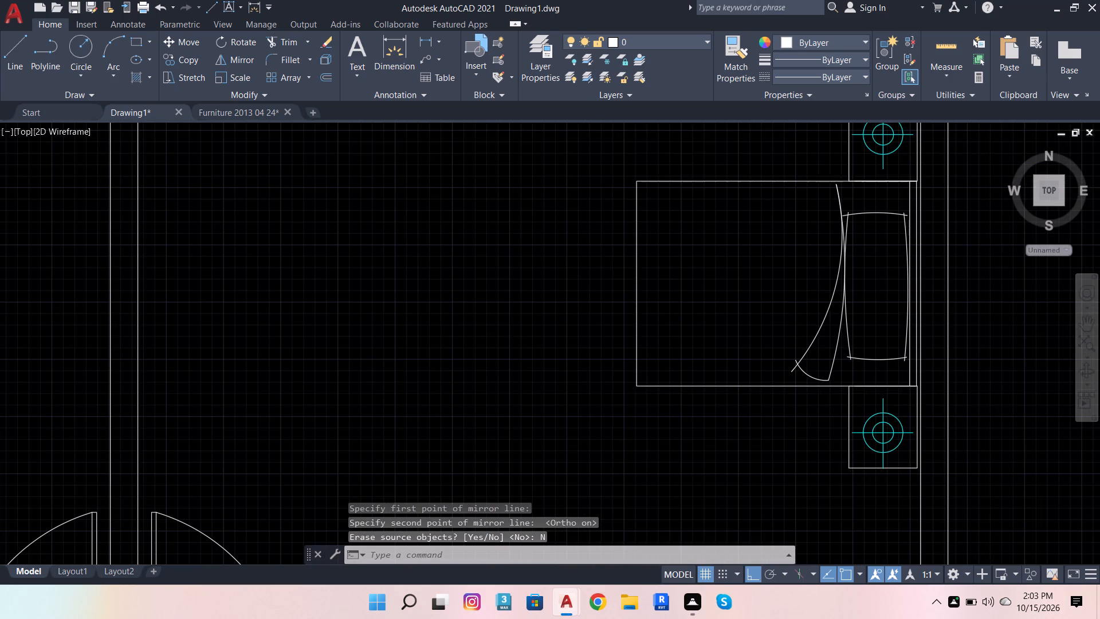
scroll(961, 289, down, 4)
scroll(764, 309, down, 3)
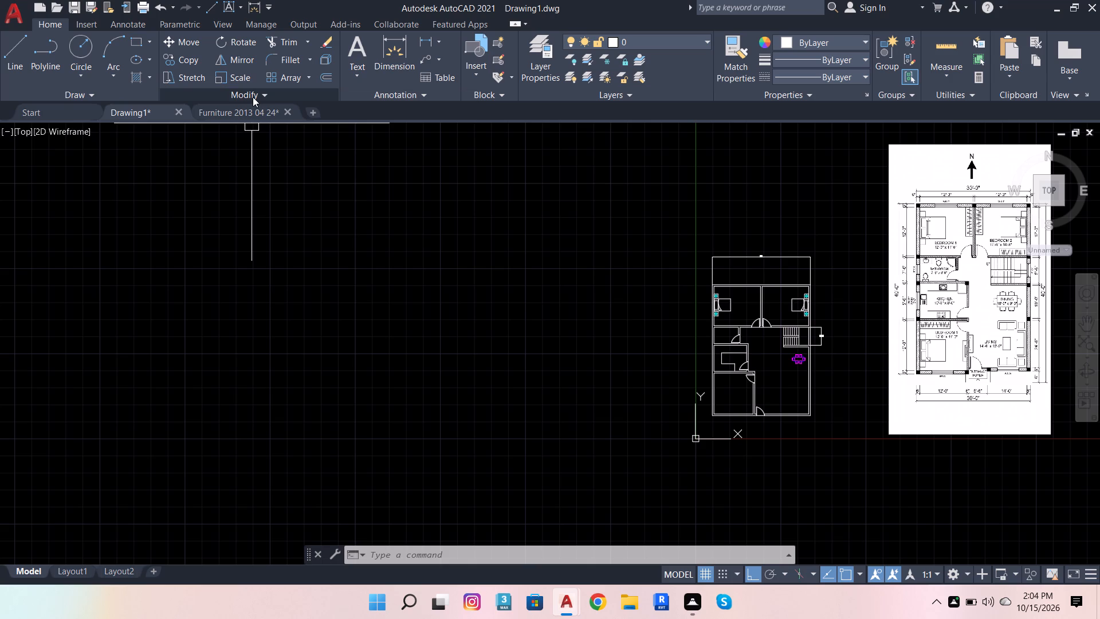
key(Escape)
key(Escape)
key(Escape)
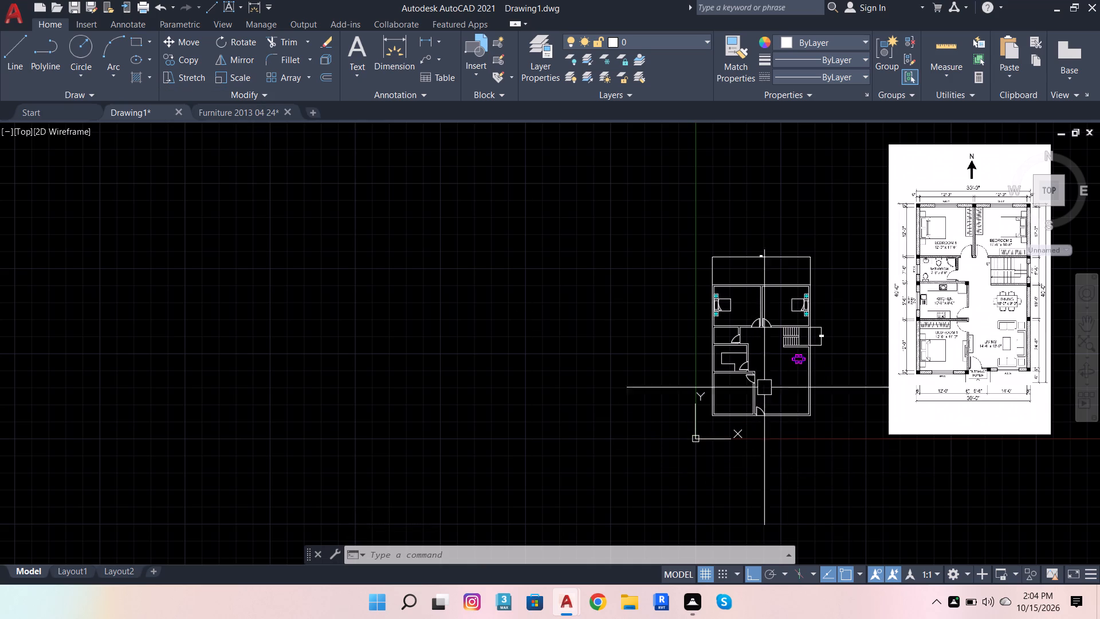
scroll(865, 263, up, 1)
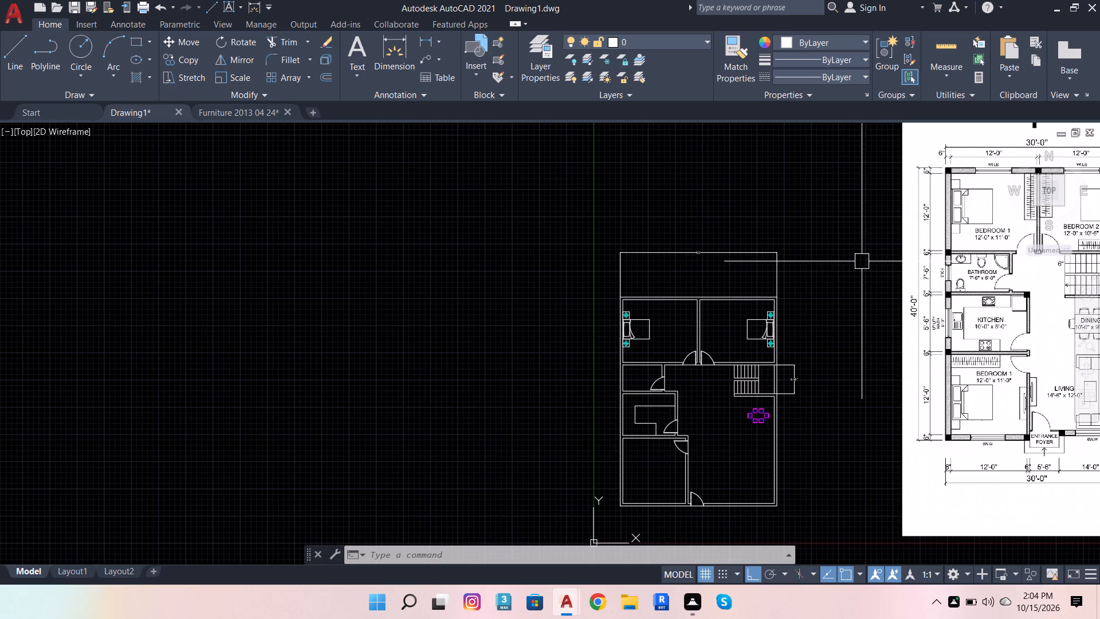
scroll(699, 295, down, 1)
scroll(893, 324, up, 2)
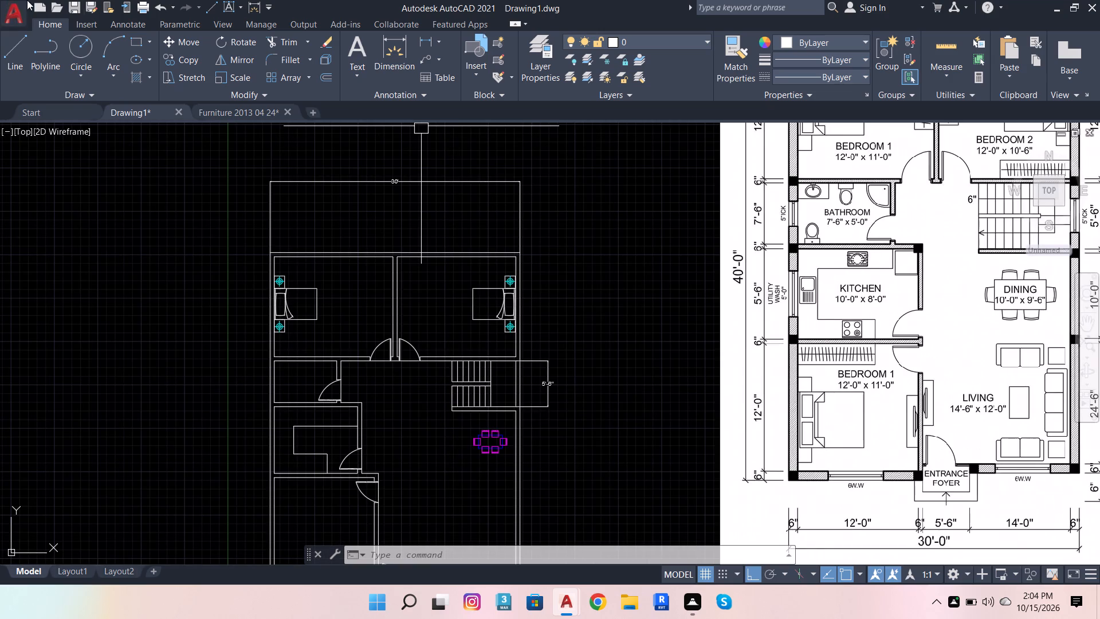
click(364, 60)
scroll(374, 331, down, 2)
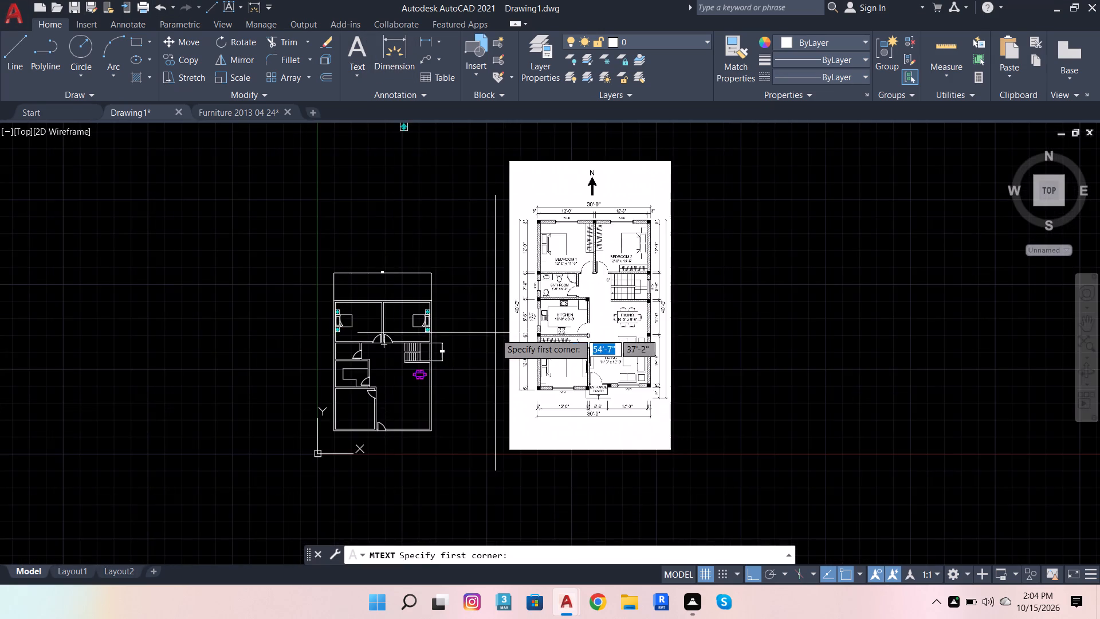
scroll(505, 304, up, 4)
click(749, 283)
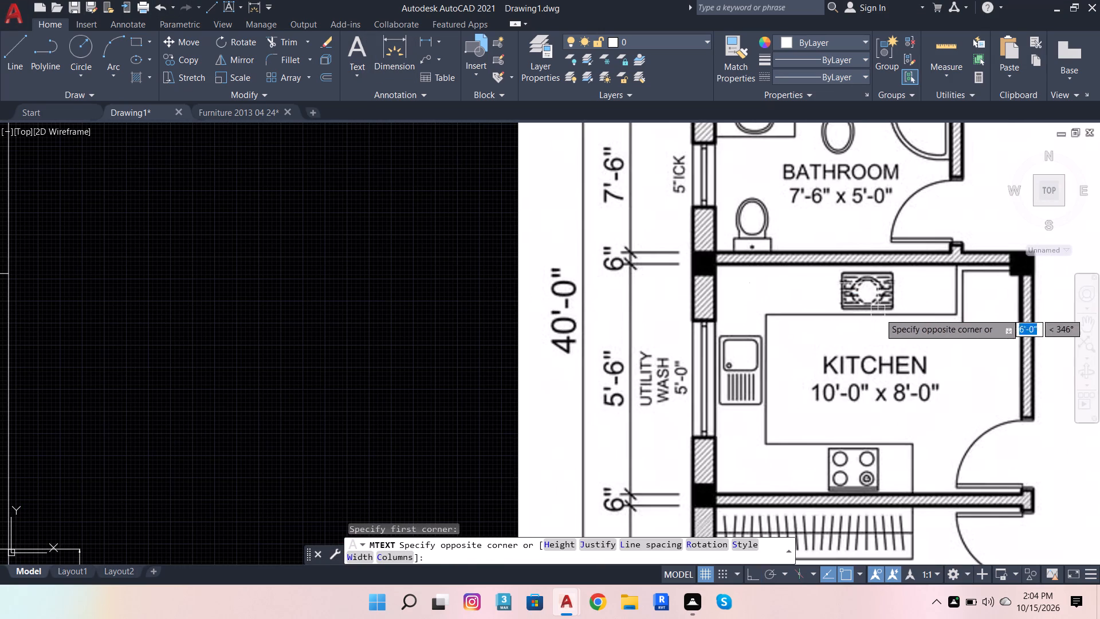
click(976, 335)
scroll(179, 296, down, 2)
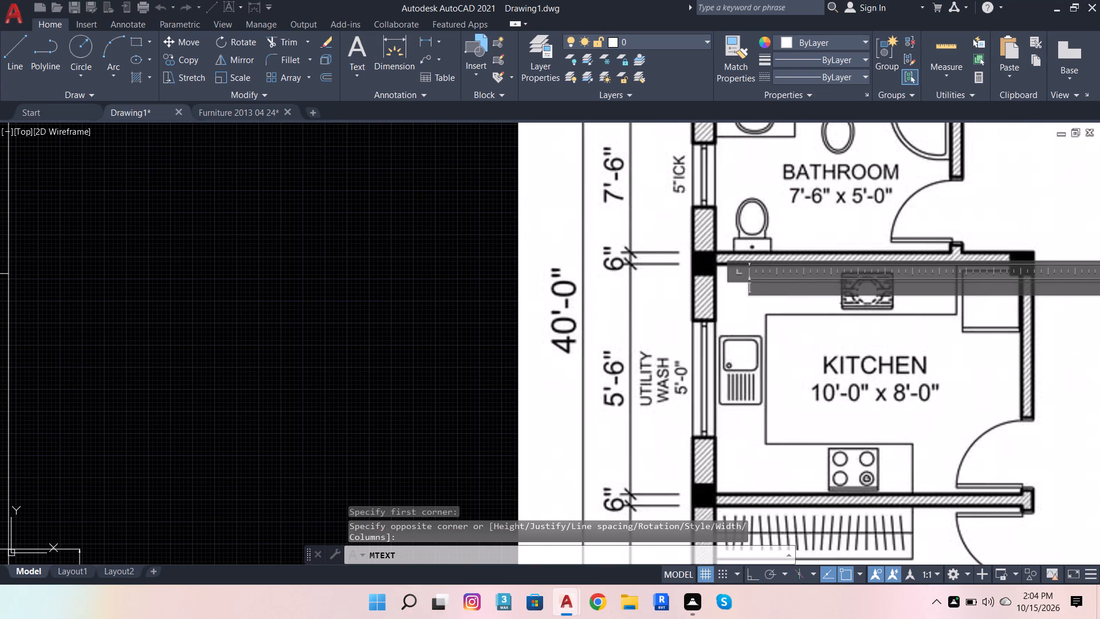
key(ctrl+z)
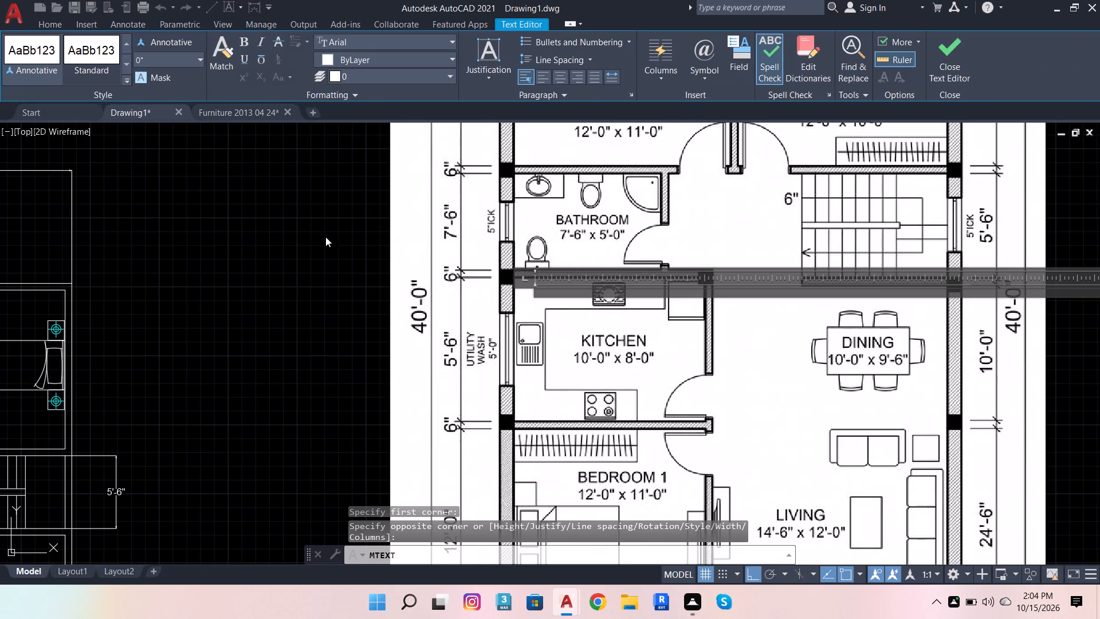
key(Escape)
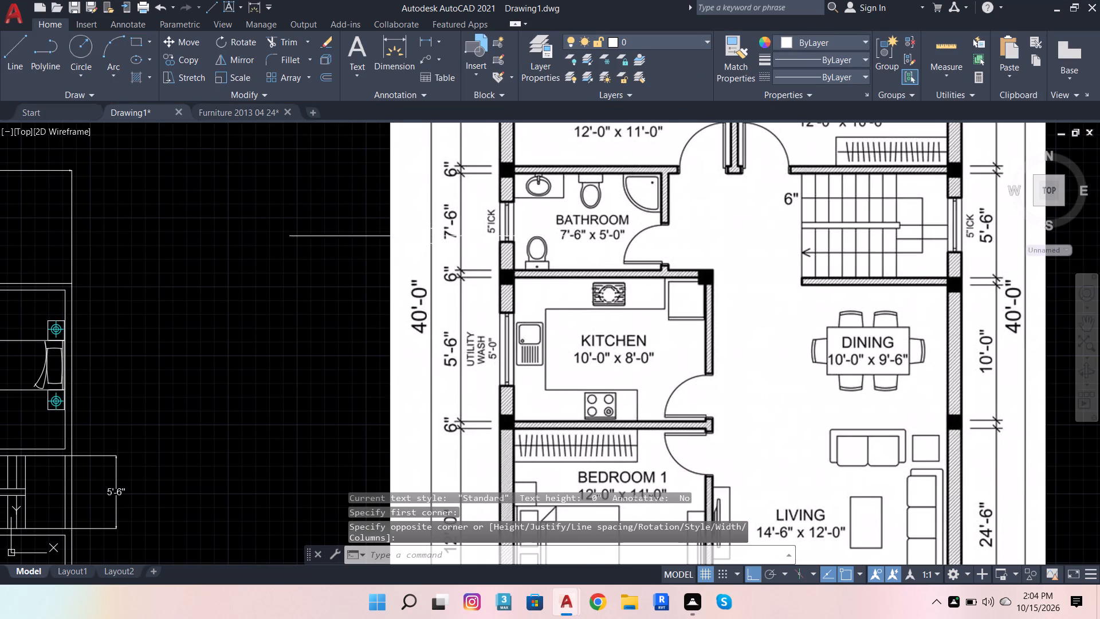
Set the default text height (TEXTSIZE) to 6.
text(TEX)
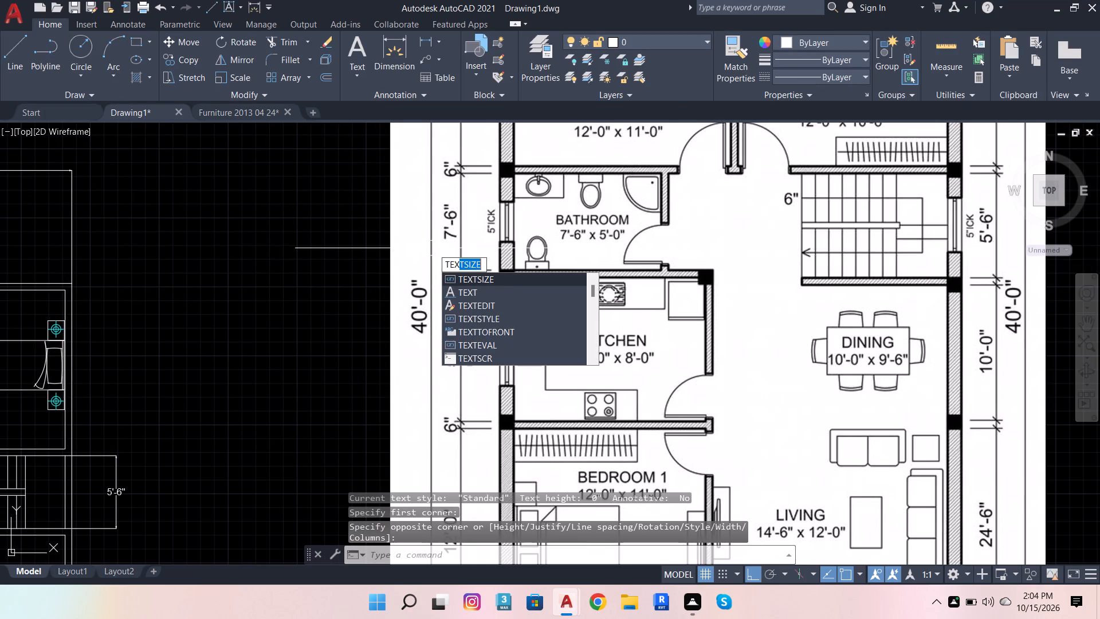
click(500, 280)
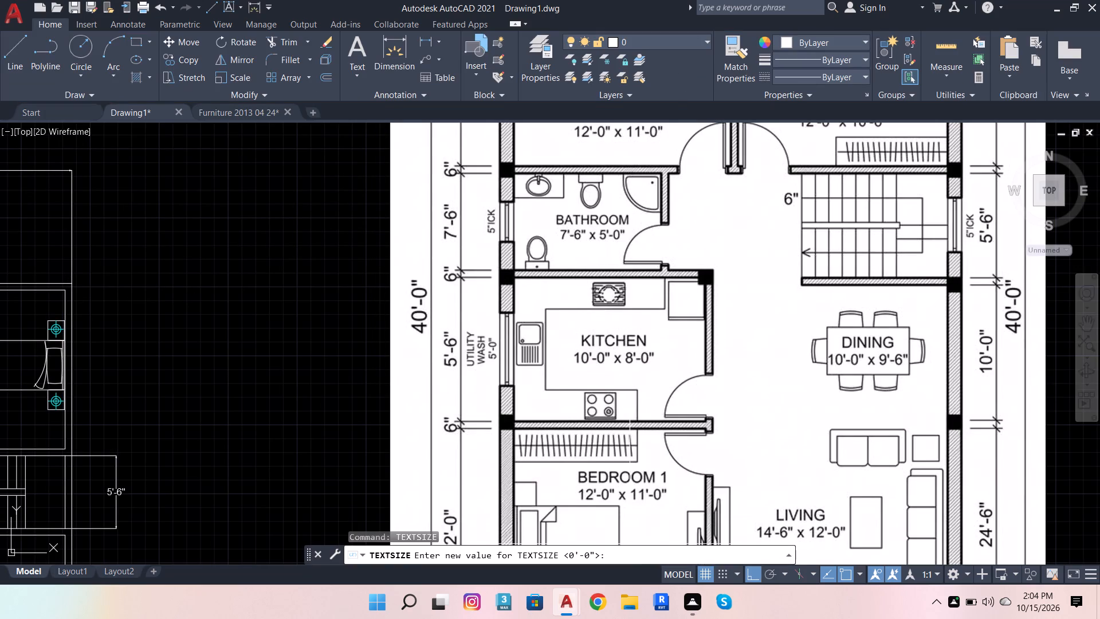
click(637, 555)
key(6)
key(Return)
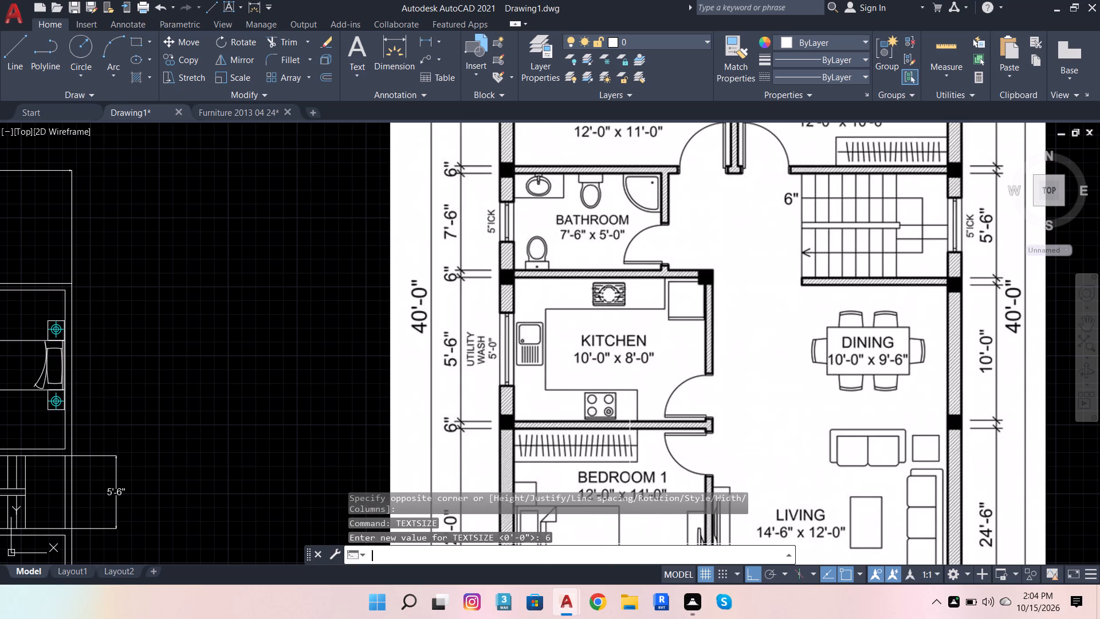
Add a centred multiline text label reading KITCHEN and 10'-0" X 8'-0" on two lines, over the reference image's kitchen.
click(367, 48)
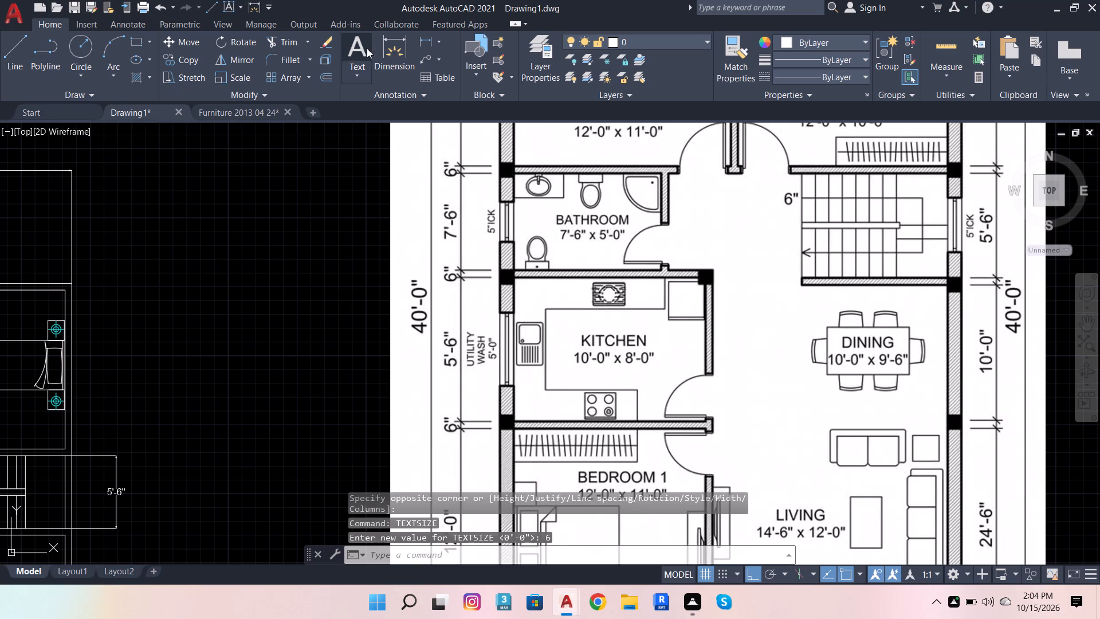
click(563, 297)
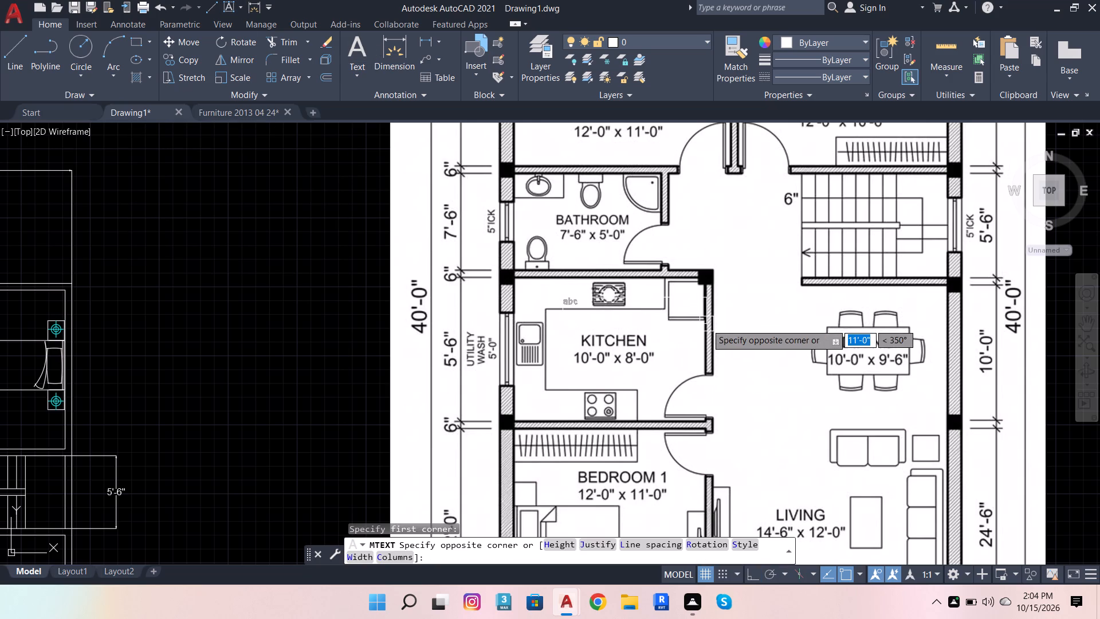
click(706, 324)
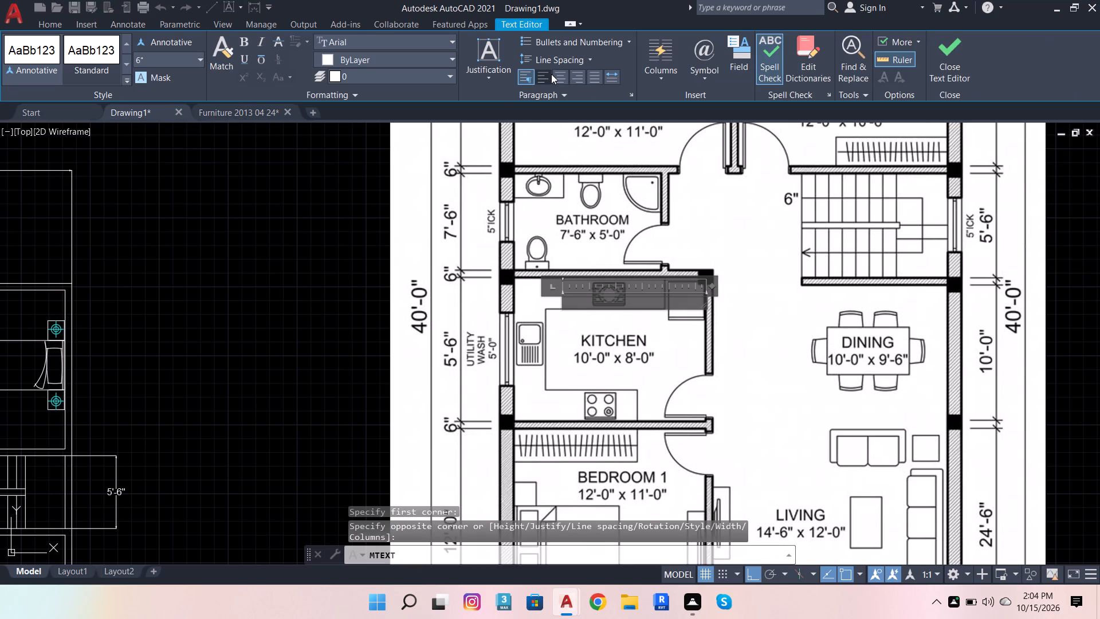
click(556, 72)
click(637, 297)
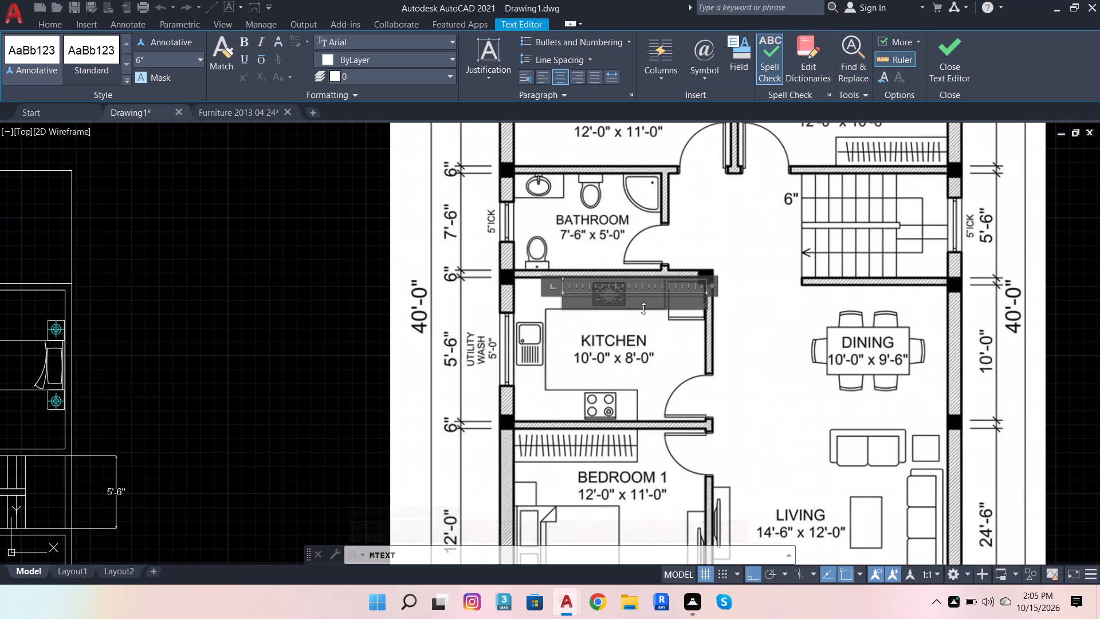
text(KIT)
text(CH)
text(EN)
key(Return)
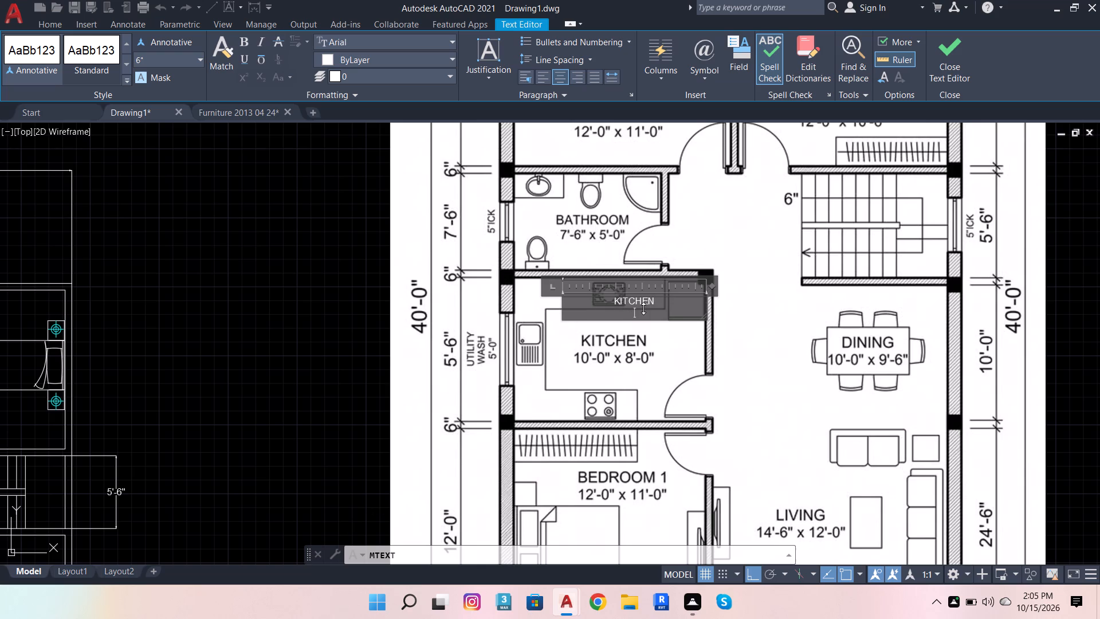
text(10)
text('-)
key(0)
key(shift+quotedbl)
key(space)
text(X)
key(space)
text(8'-)
text(0")
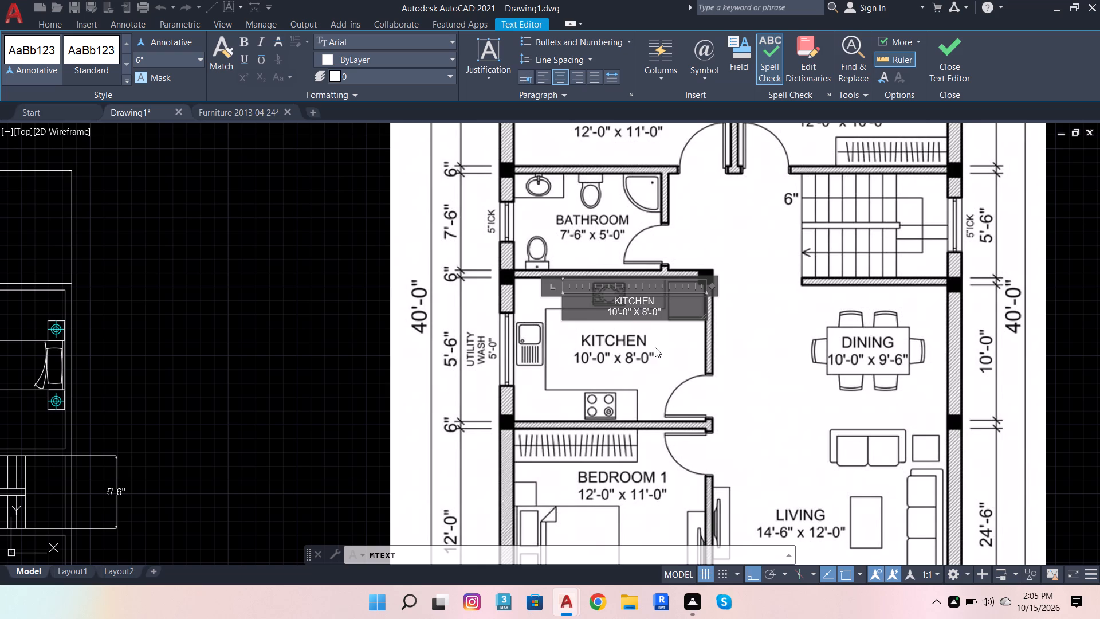
click(655, 347)
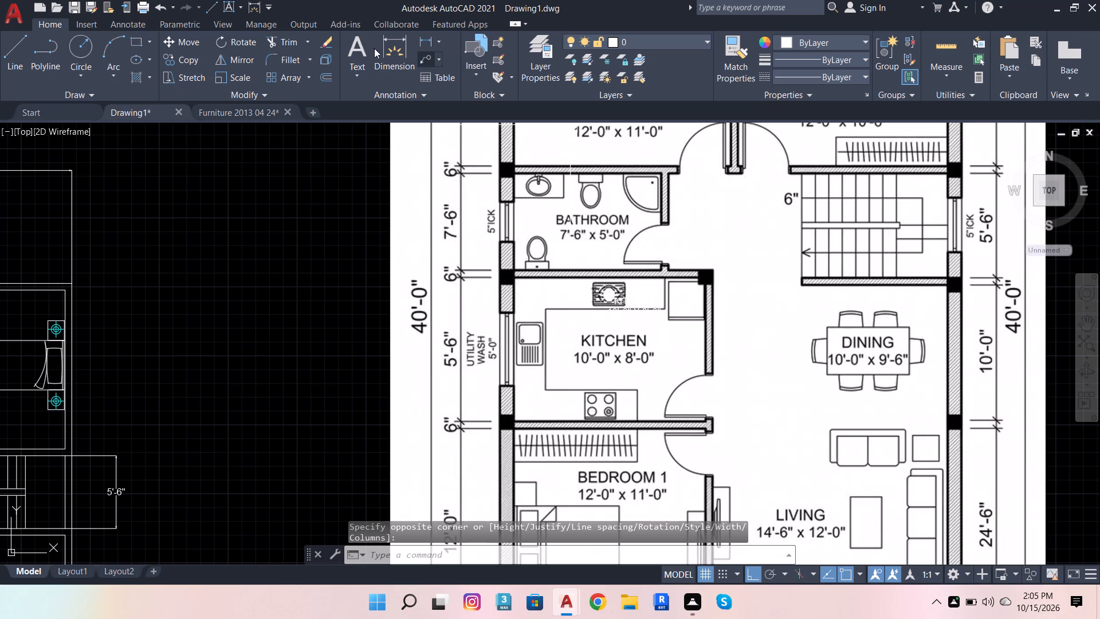
Add a centred multiline text label reading BATHROOM and 7'-6"X5'-0" on two lines, just above the reference image's bathroom.
click(360, 40)
click(540, 154)
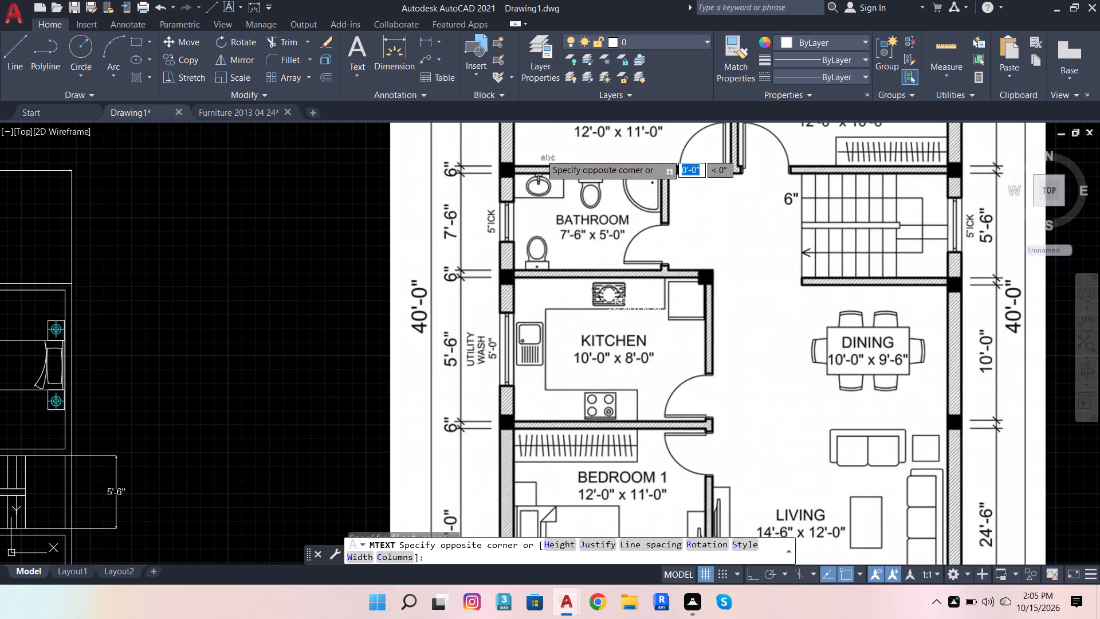
click(682, 187)
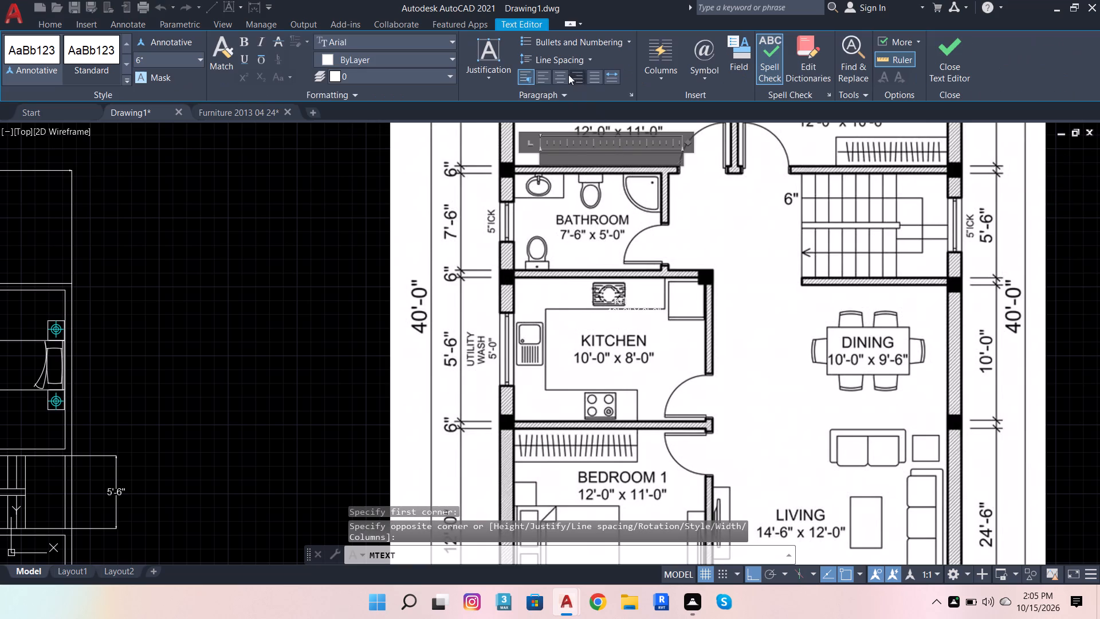
click(562, 74)
click(623, 159)
key(b)
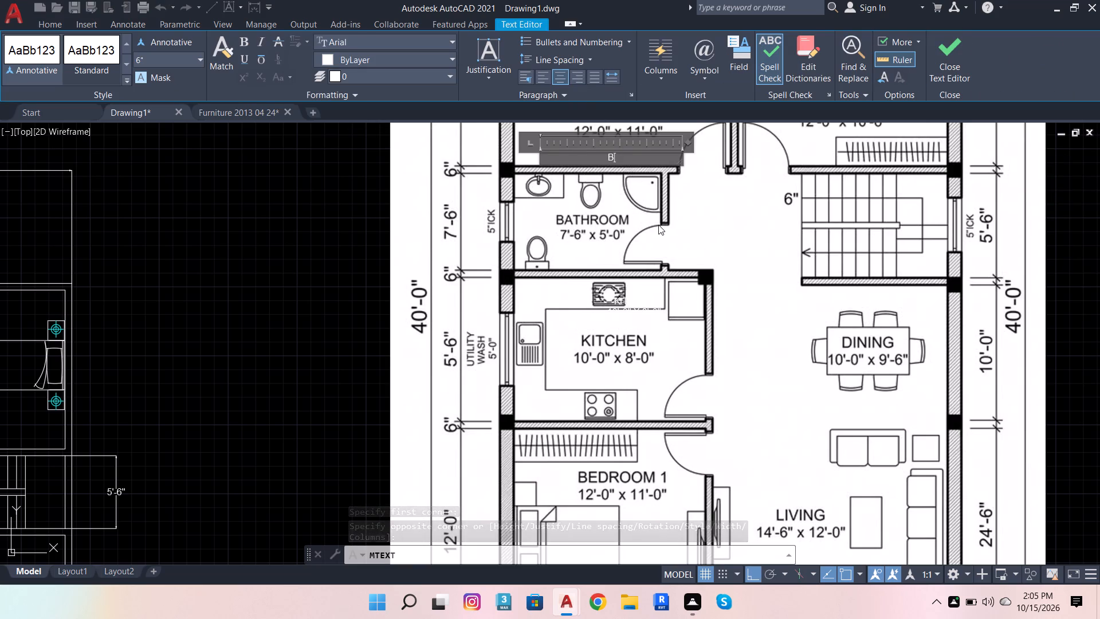
key(b)
key(BackSpace)
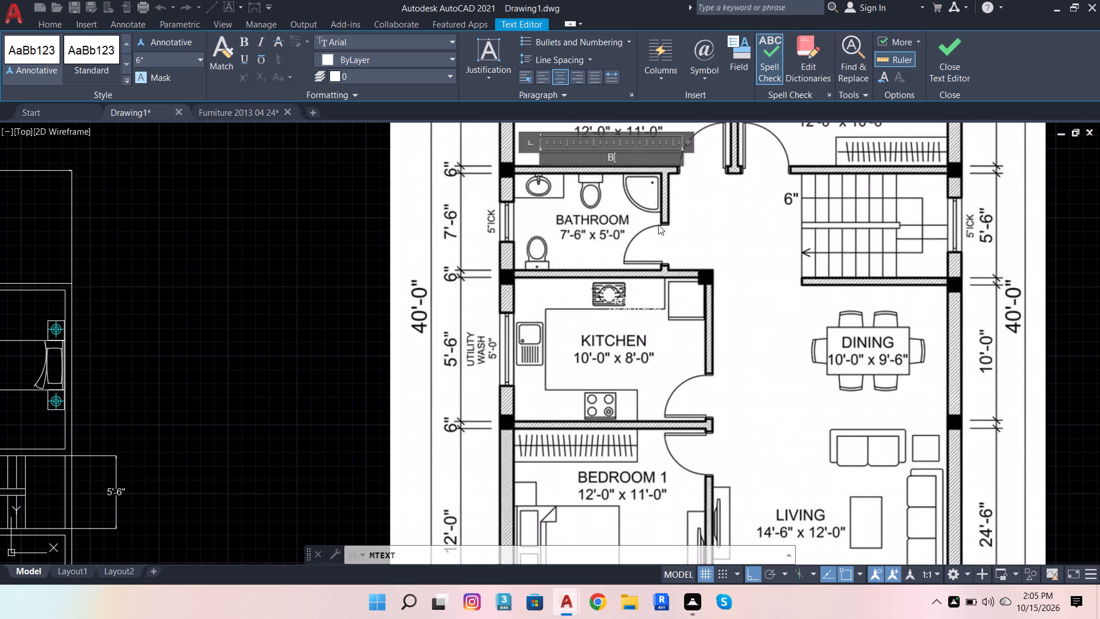
text(ATH)
text(ROOM)
key(Return)
text(7'-)
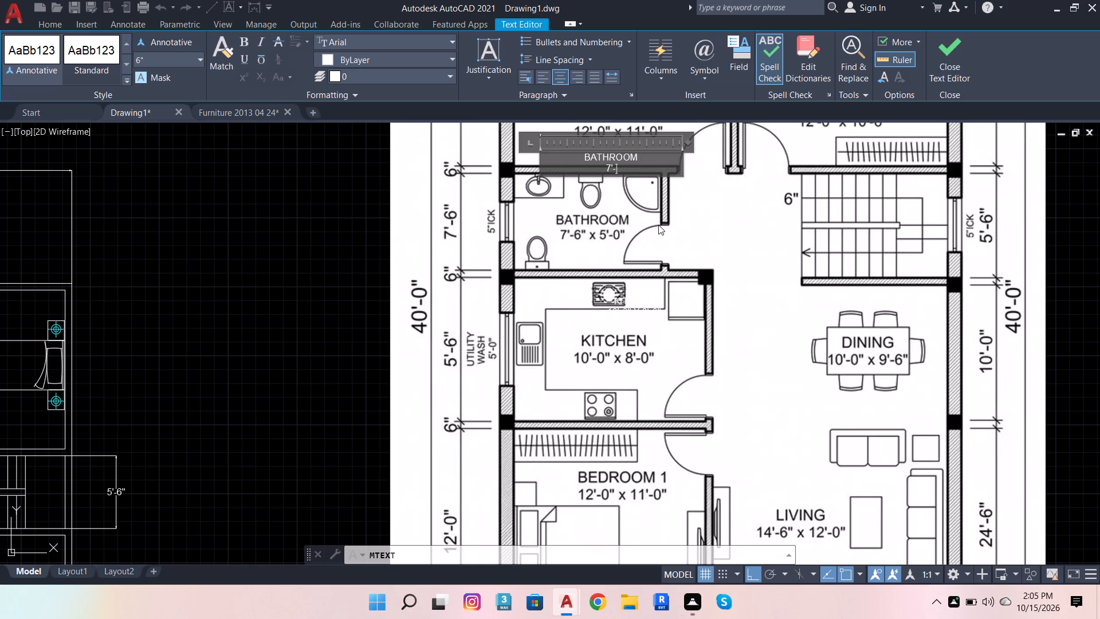
text(6")
key(x)
text(5')
key(minus)
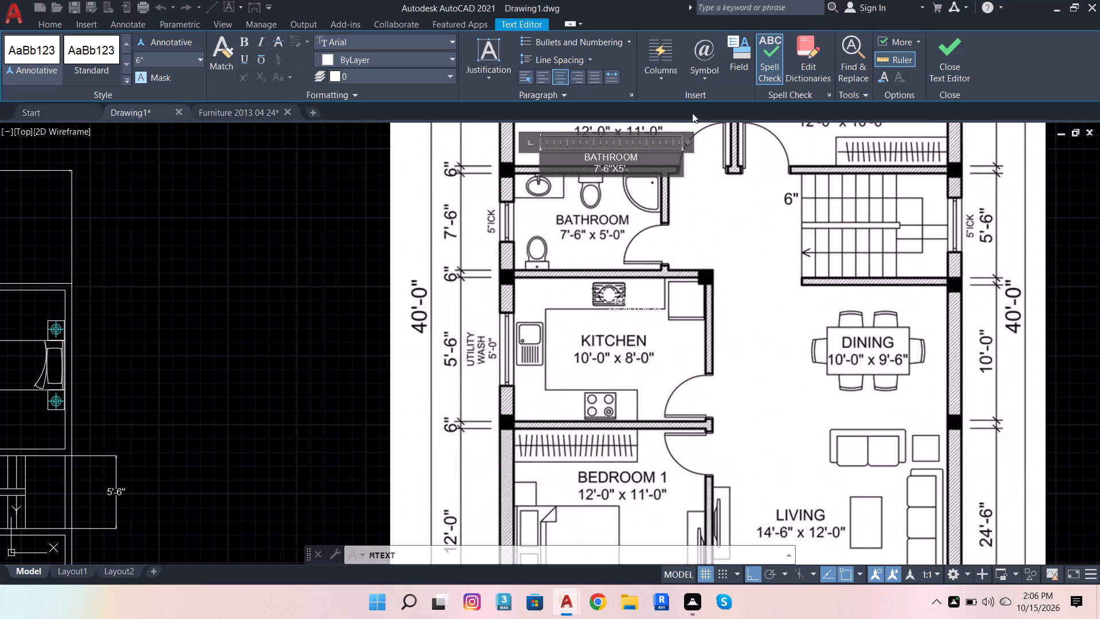
key(0)
key(shift+quotedbl)
drag(694, 128, 703, 237)
Add a centred multiline text label reading BEDROOM and 12'-0" X 11'-0" on two lines, just above the reference image's upper BEDROOM 1 text.
scroll(683, 292, down, 2)
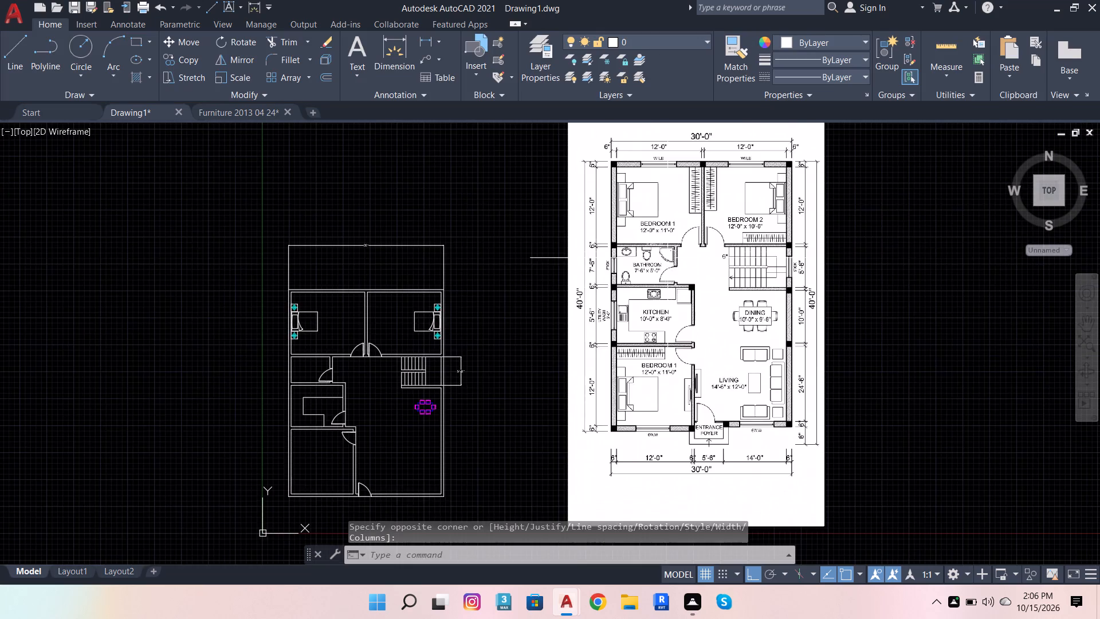
scroll(663, 234, up, 3)
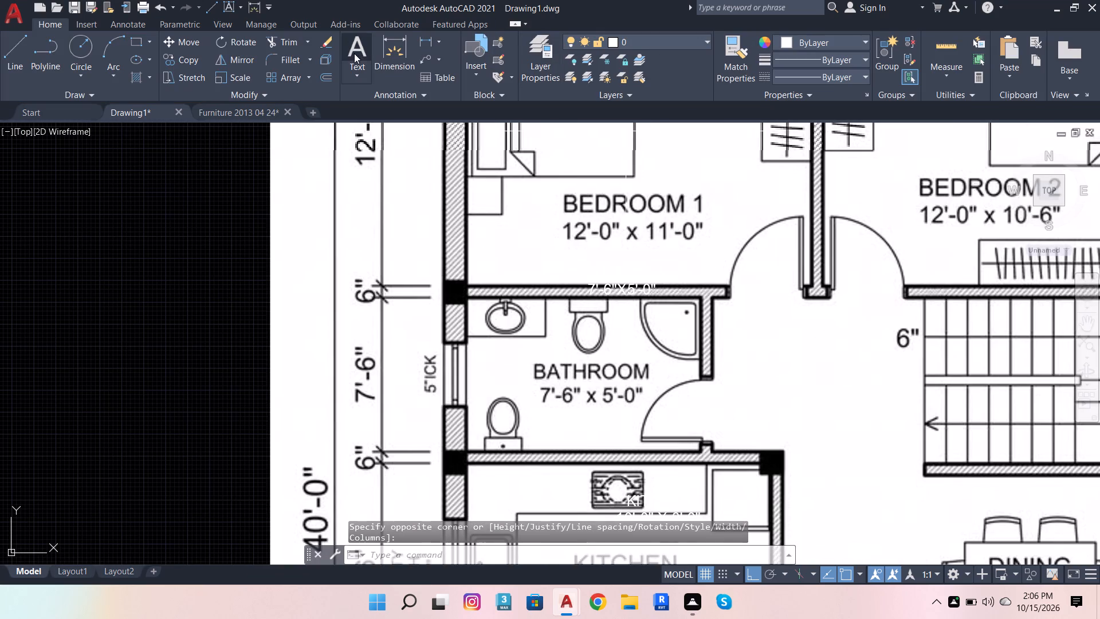
click(354, 53)
click(536, 135)
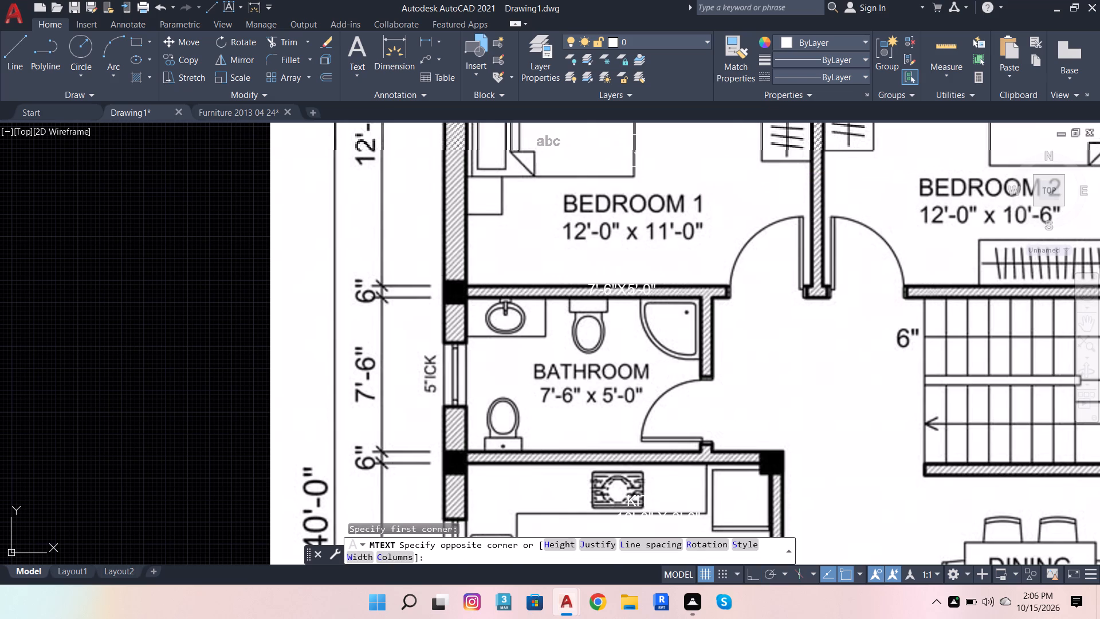
click(746, 167)
click(560, 77)
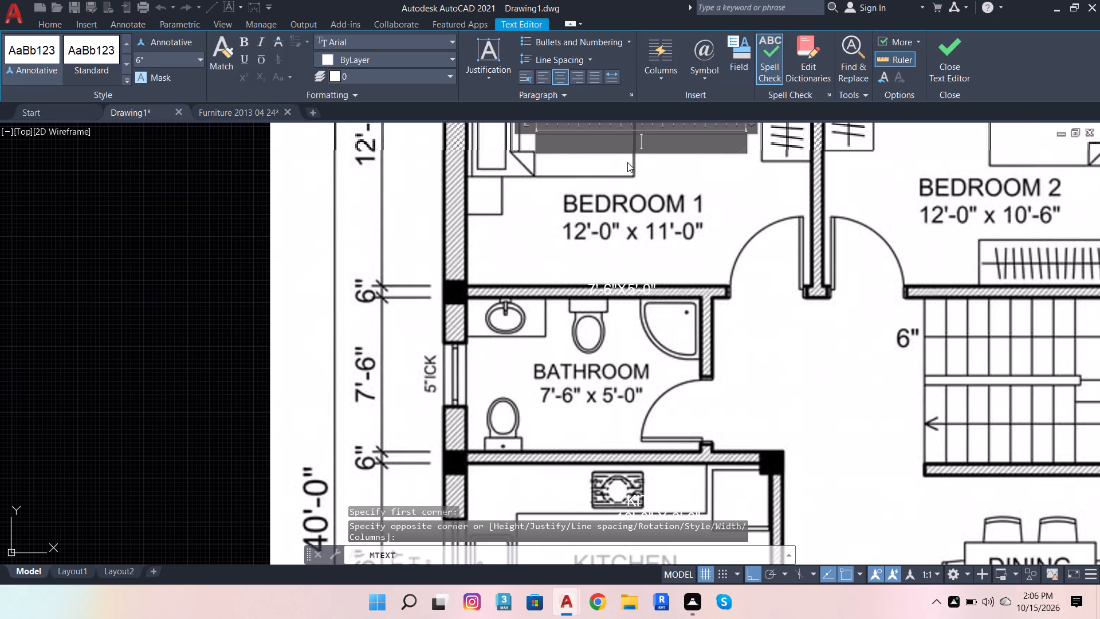
click(644, 133)
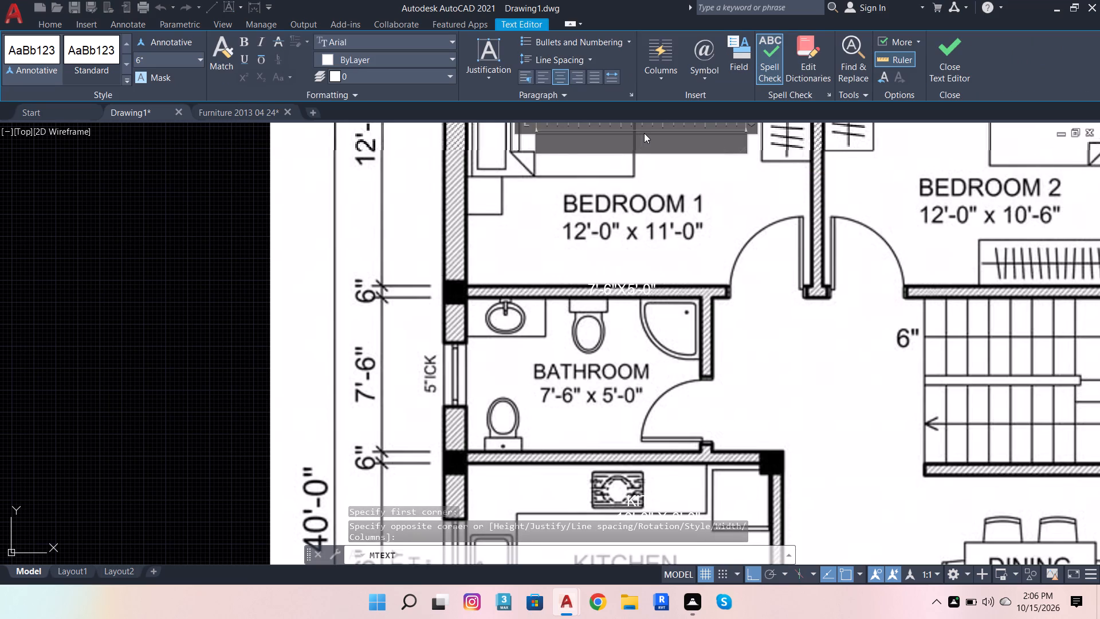
text(BEDROO)
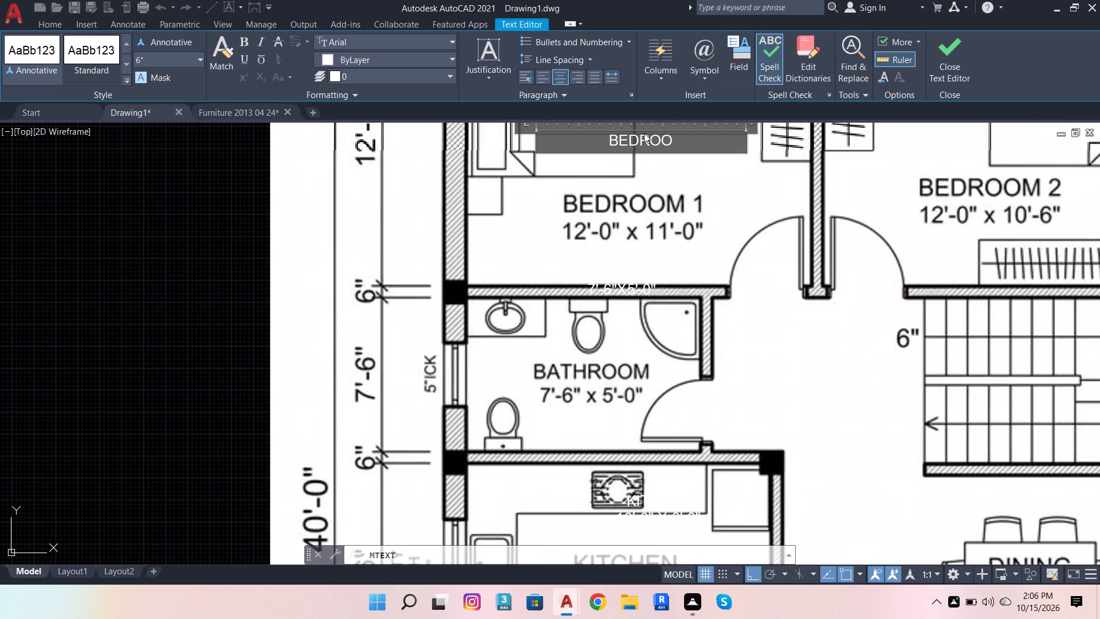
key(m)
key(Return)
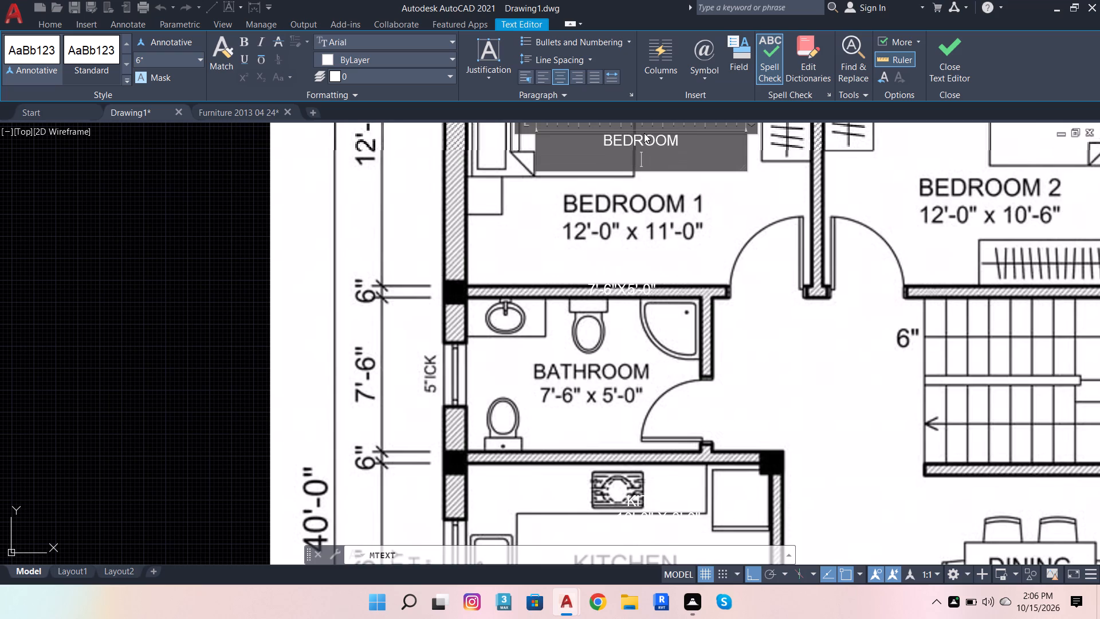
text(12')
text(-0")
key(space)
text(X)
key(space)
text(11')
text(-0)
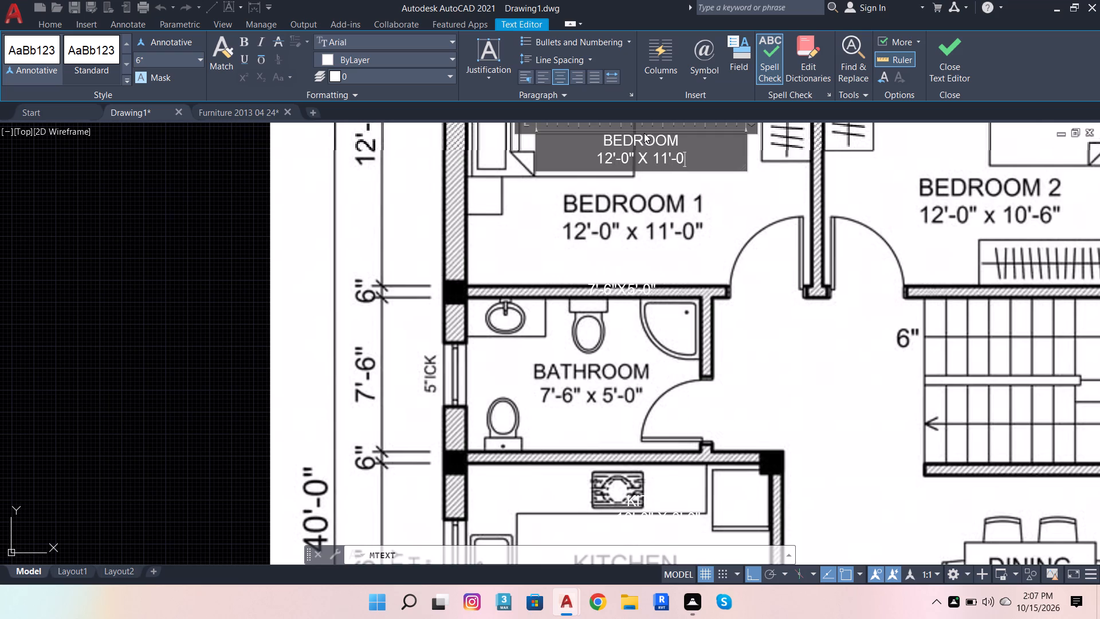
key(shift+quotedbl)
click(730, 240)
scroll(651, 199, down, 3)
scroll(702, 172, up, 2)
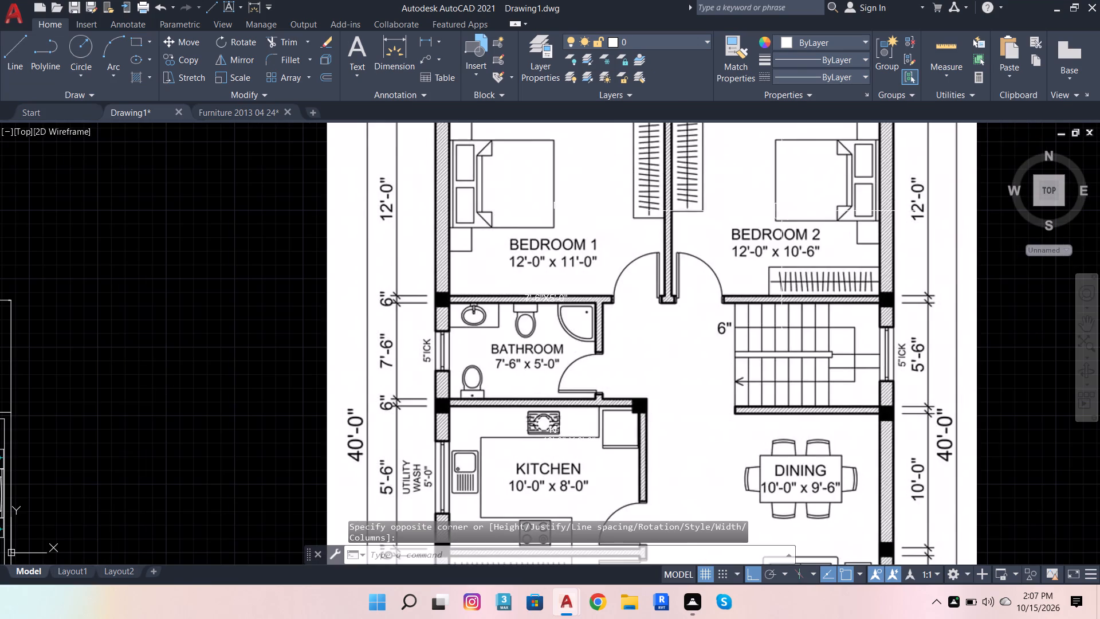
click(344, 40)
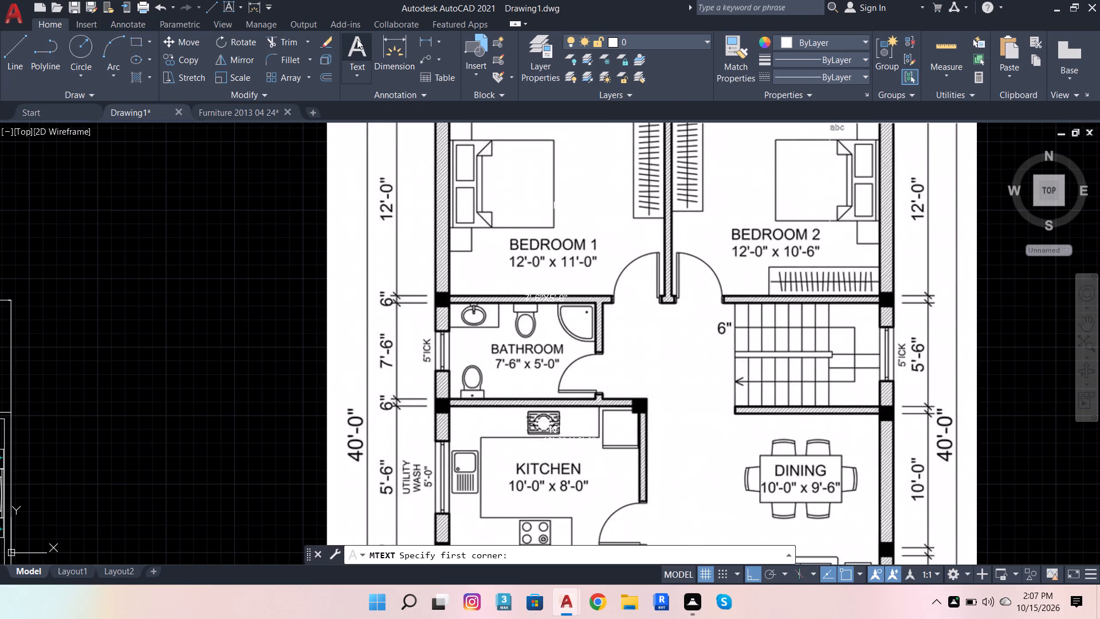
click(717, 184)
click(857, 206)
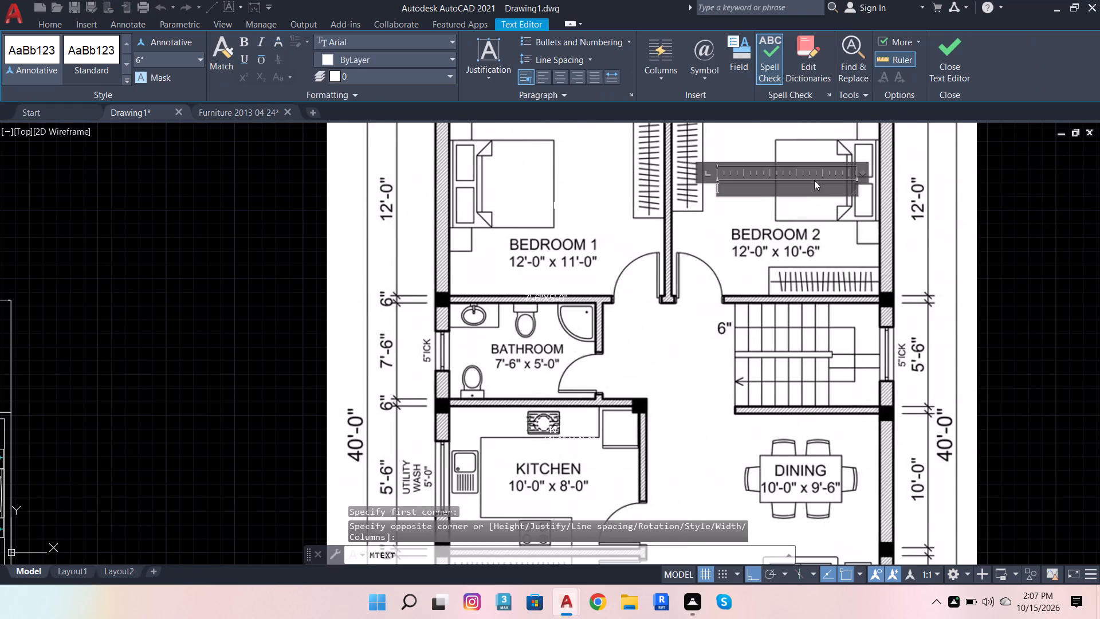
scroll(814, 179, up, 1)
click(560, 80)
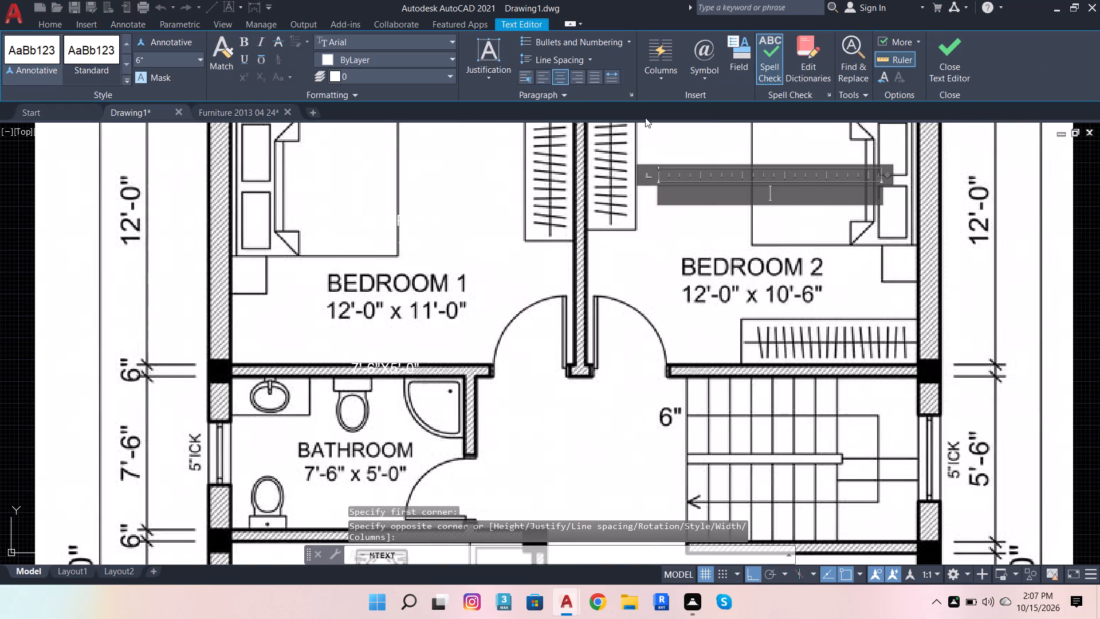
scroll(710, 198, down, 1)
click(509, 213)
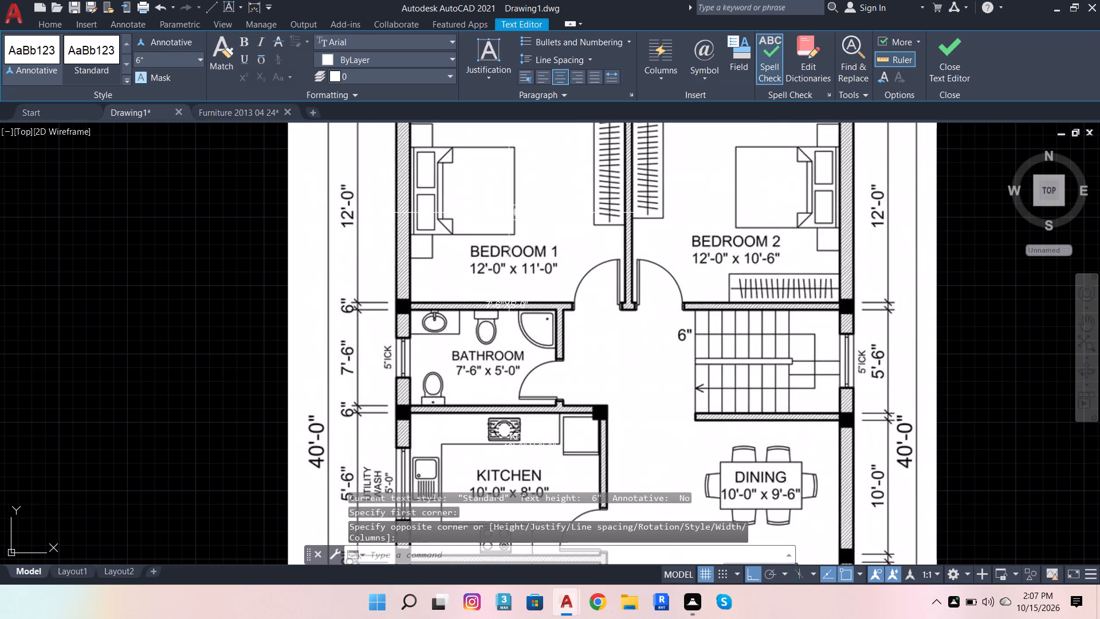
Edit the new bedroom label's first line to read BEDROOM 1.
double_click(539, 213)
scroll(561, 210, up, 2)
click(544, 214)
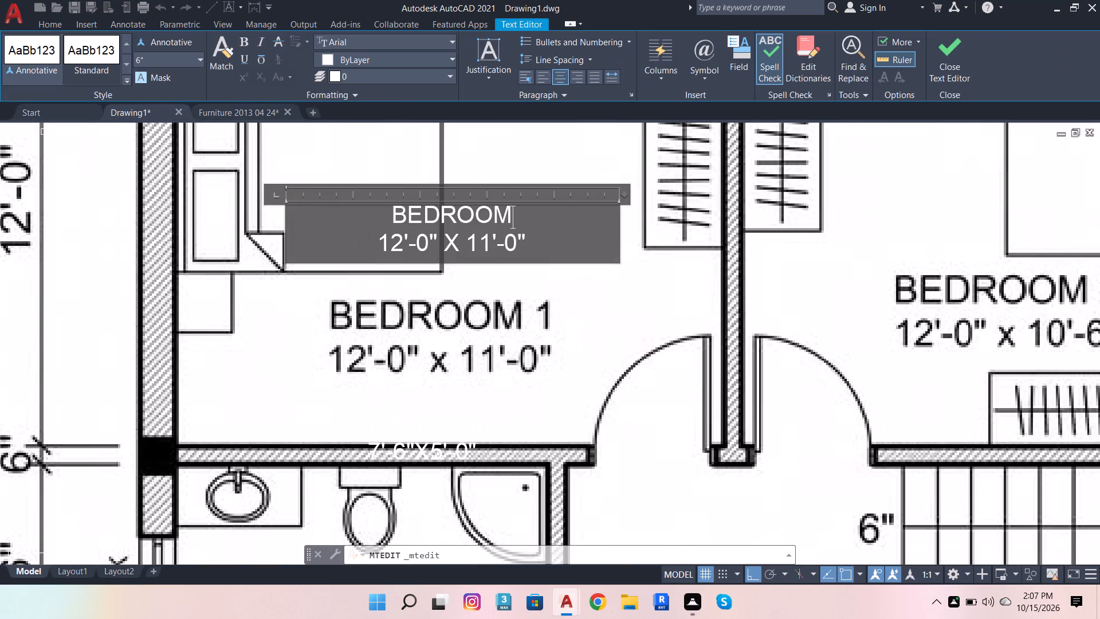
key(space)
key(1)
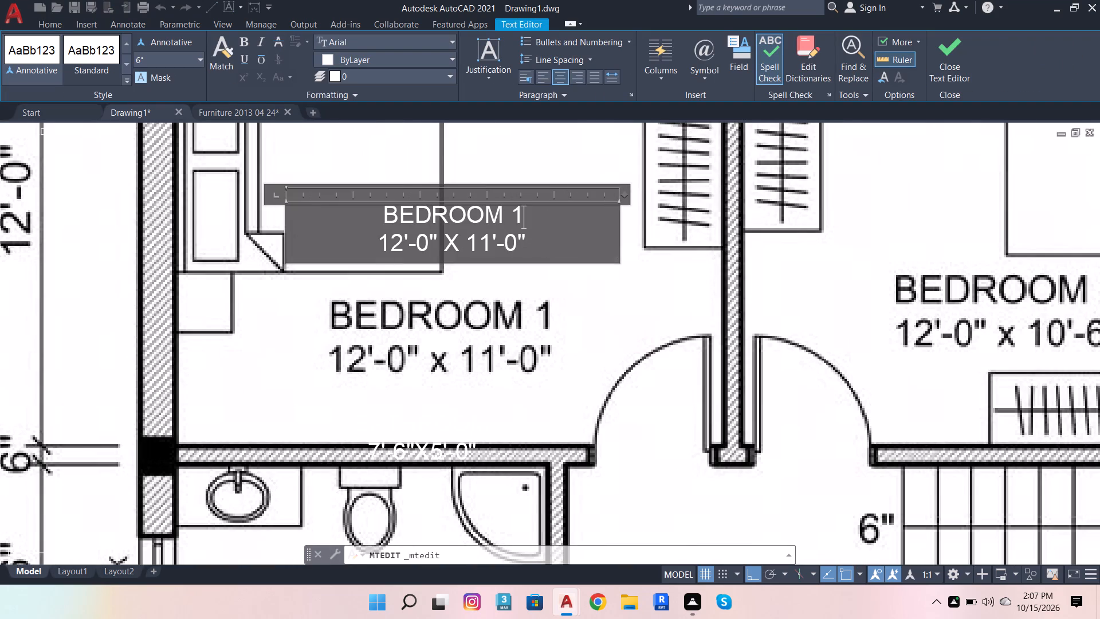
click(593, 272)
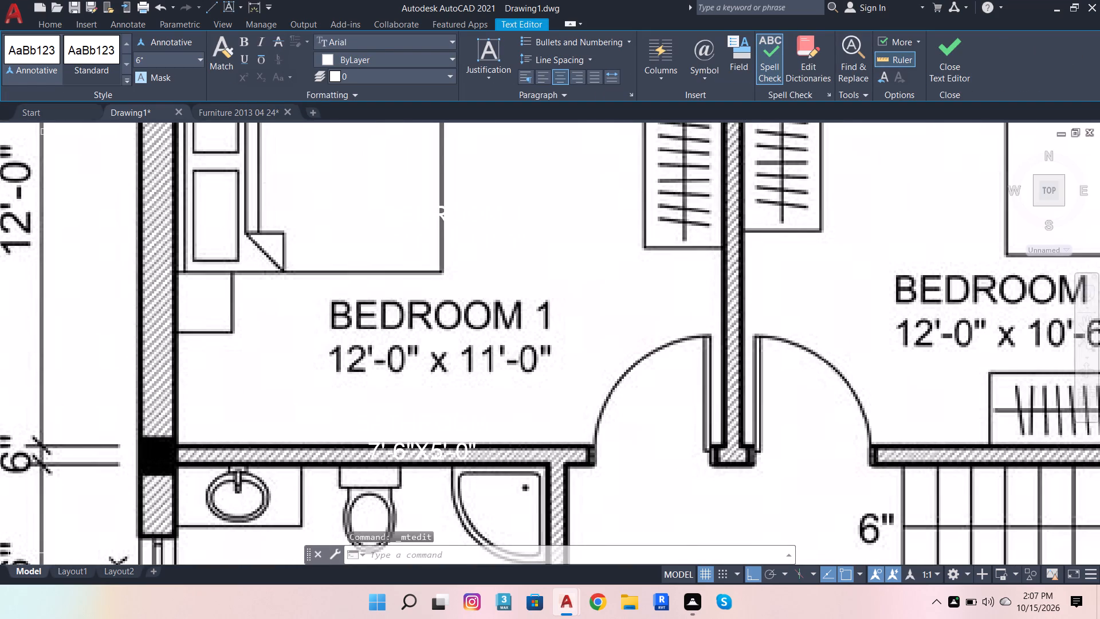
Copy the BEDROOM 1 label across the partition to just above the reference image's BEDROOM 2 text.
click(464, 209)
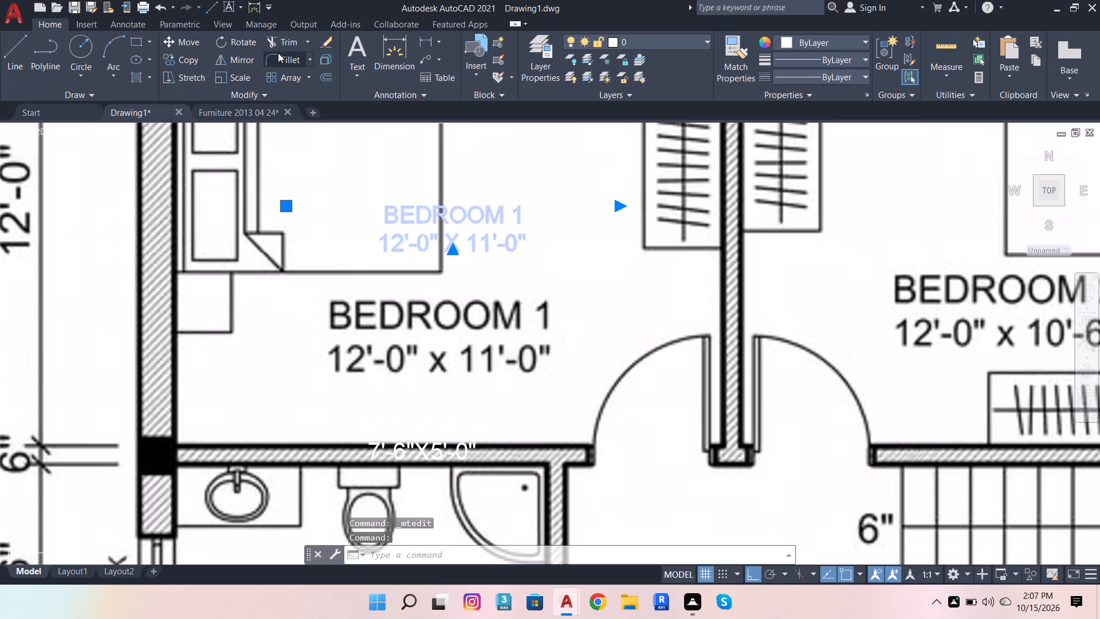
click(194, 57)
click(385, 210)
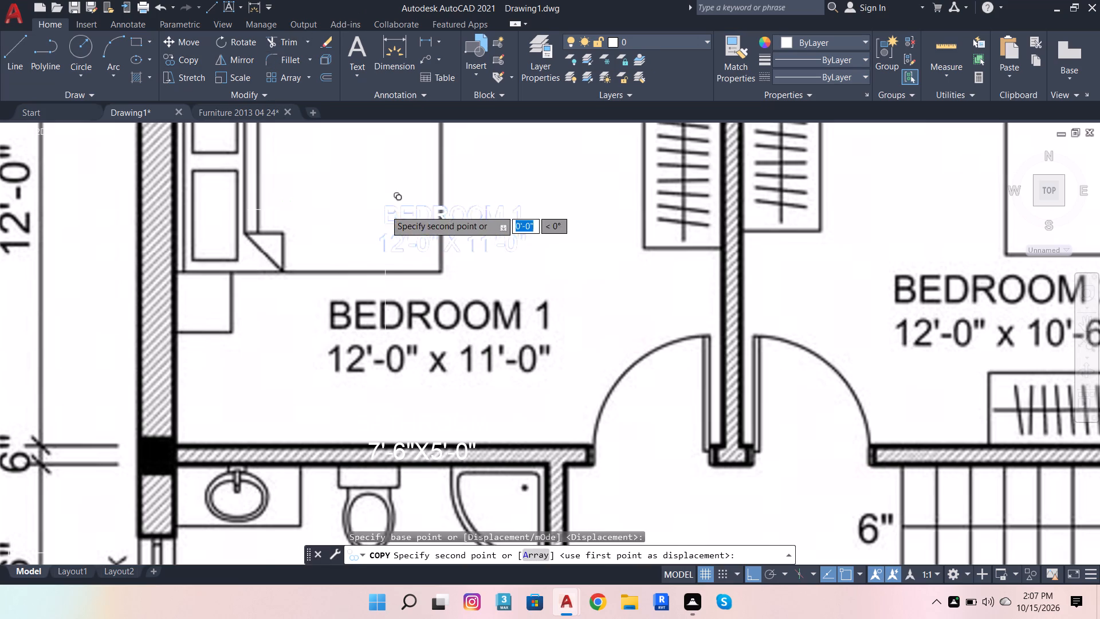
scroll(293, 238, down, 3)
scroll(450, 236, up, 2)
click(453, 236)
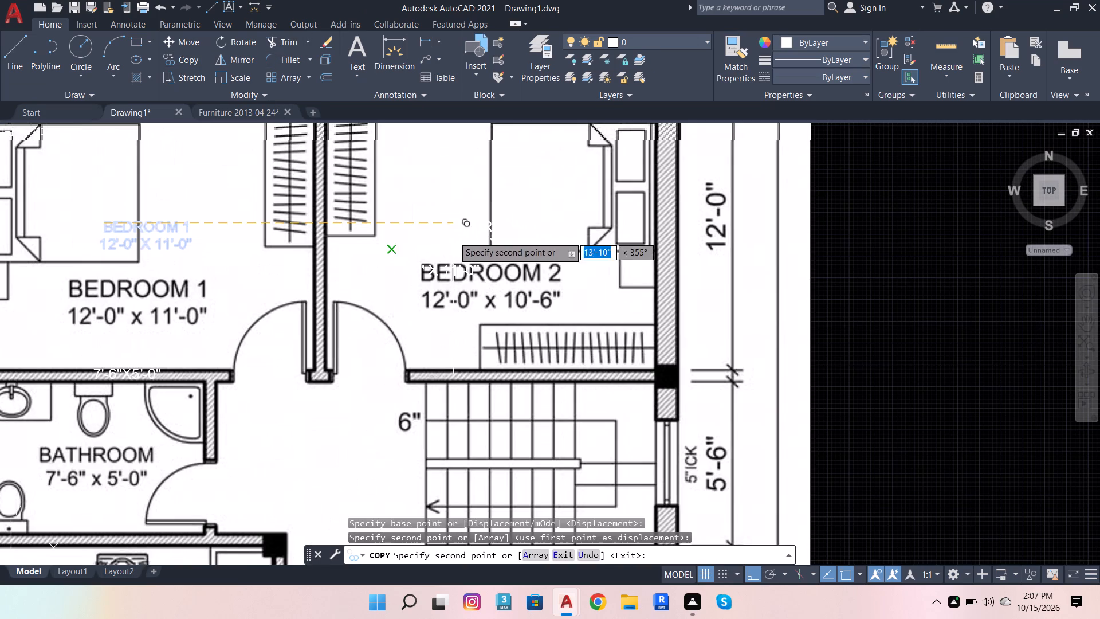
key(Escape)
Change the copied label's first line to read BEDROOM 2.
scroll(516, 241, up, 3)
double_click(541, 222)
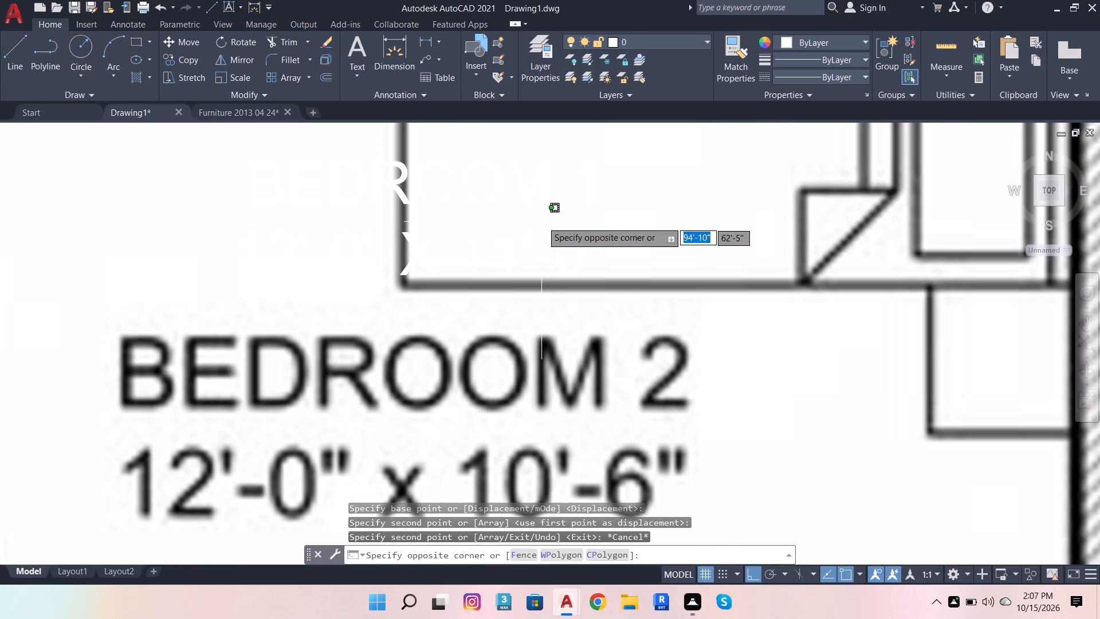
double_click(473, 237)
click(611, 170)
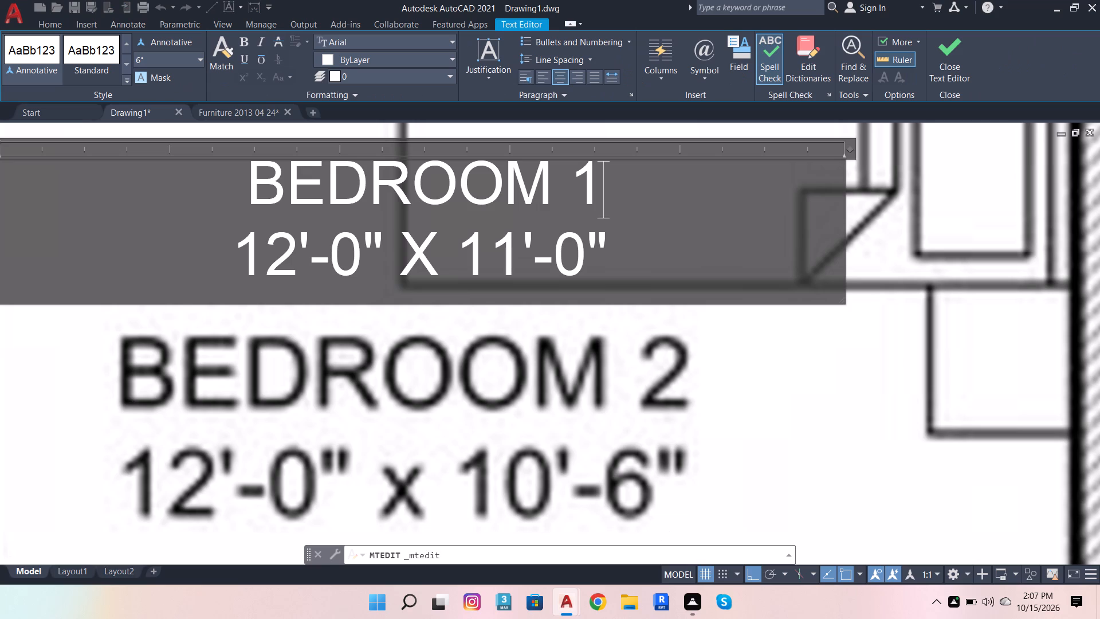
key(BackSpace)
key(2)
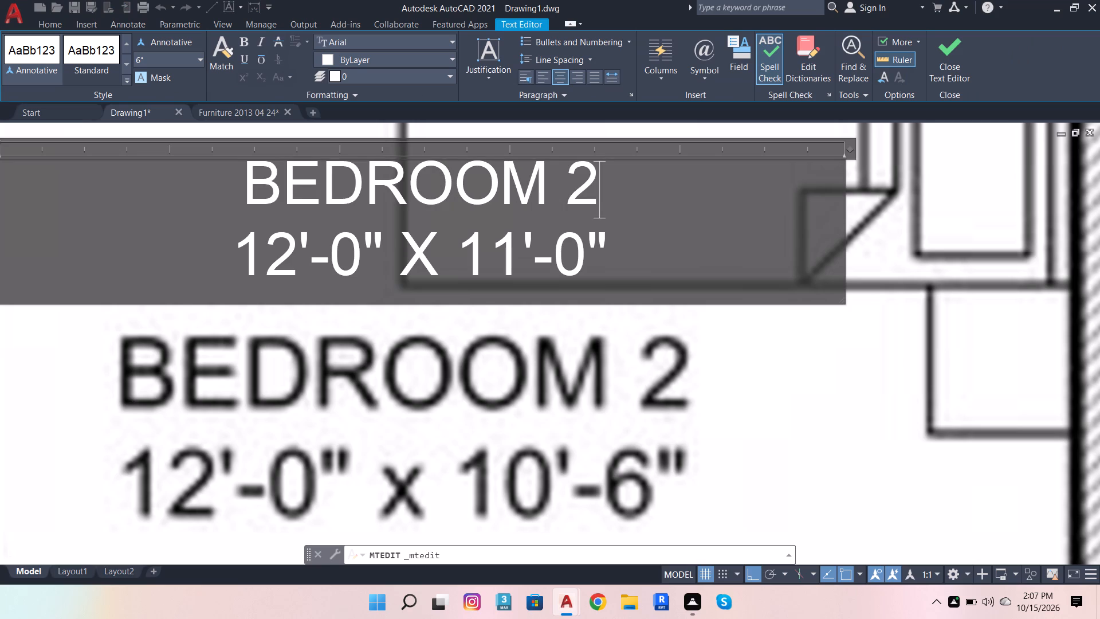
click(638, 323)
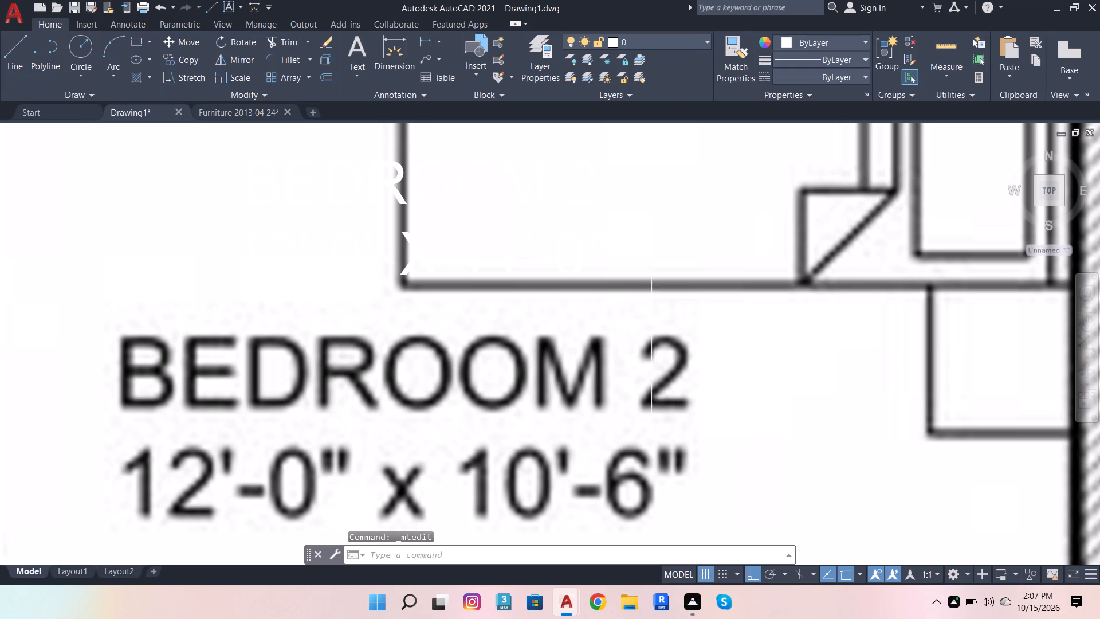
key(Escape)
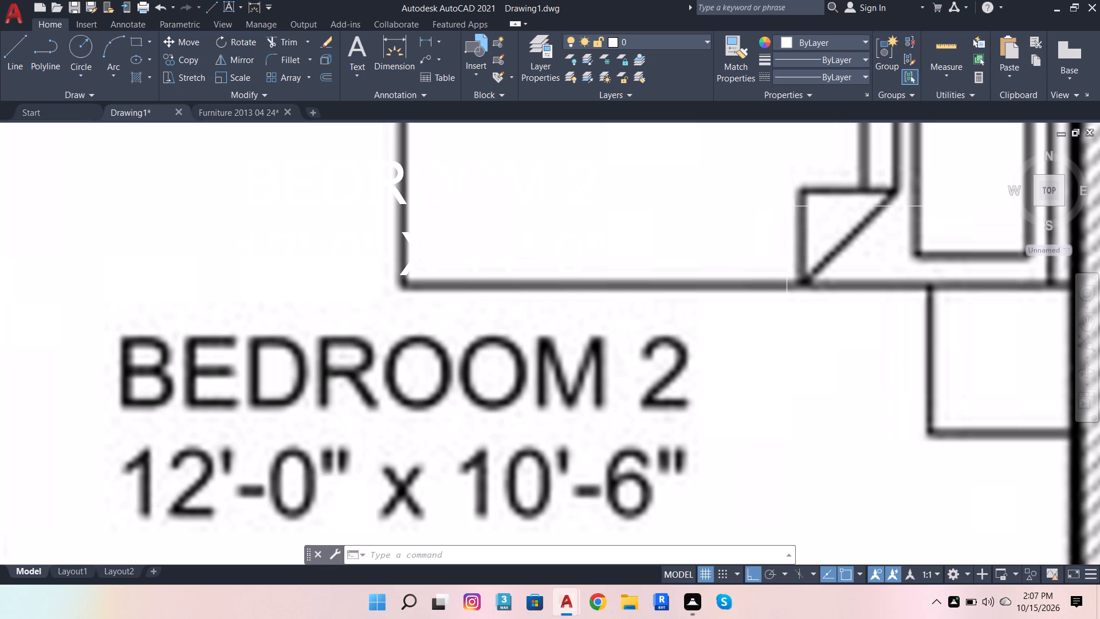
Add a centred multiline text label reading DINING and 10'-0"X9'-6" on two lines, just above the reference image's DINING text.
scroll(917, 202, down, 4)
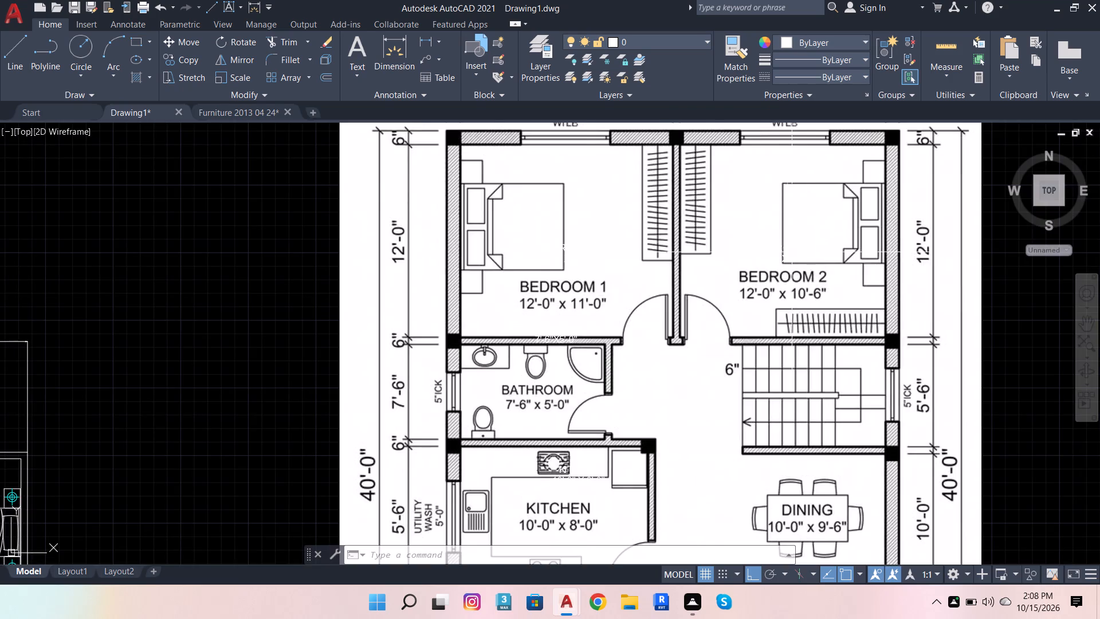
scroll(756, 207, down, 1)
scroll(772, 424, up, 2)
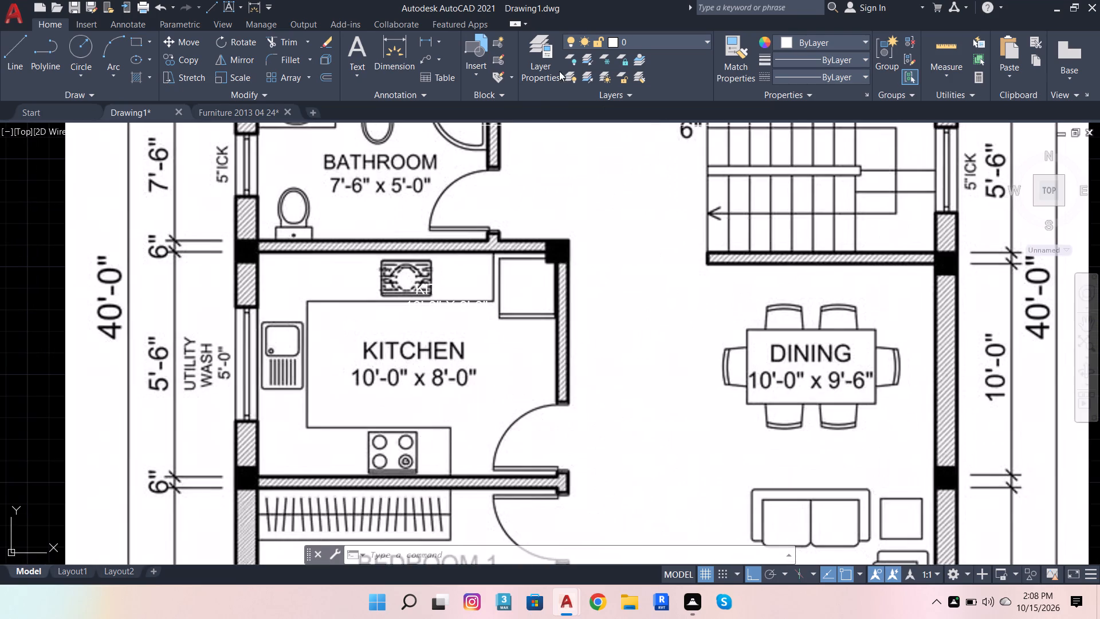
click(353, 55)
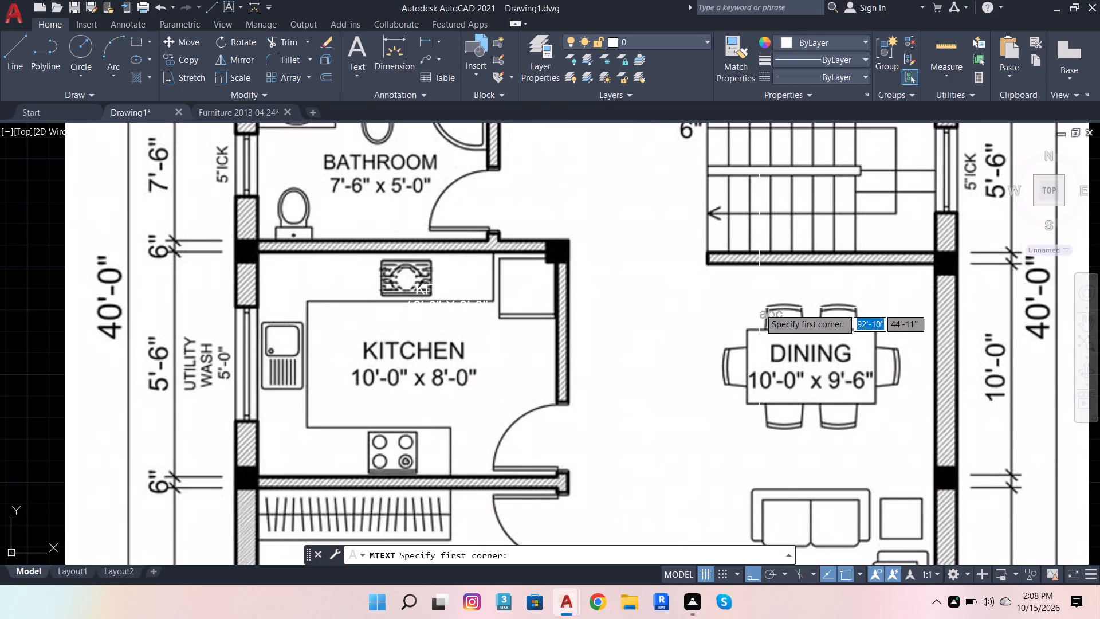
click(745, 307)
click(891, 335)
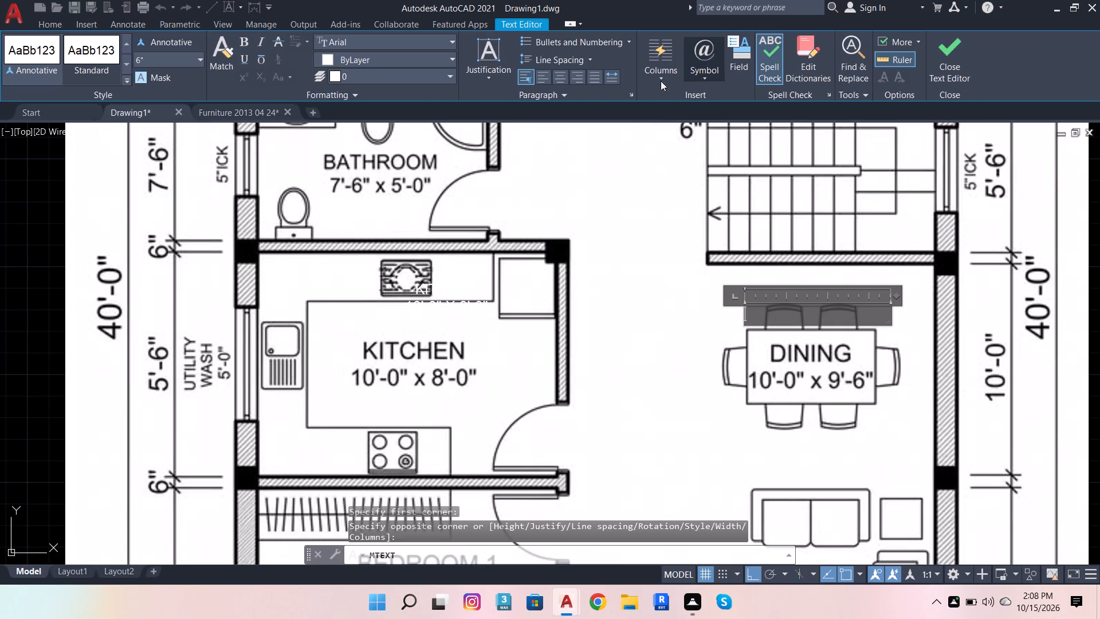
click(560, 72)
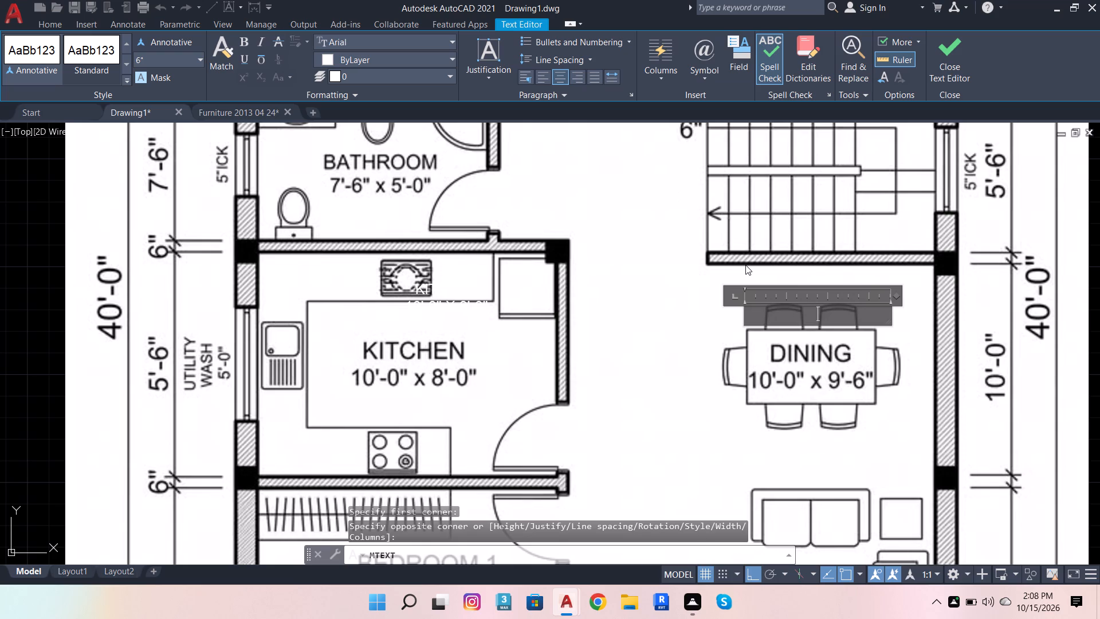
text(DIN)
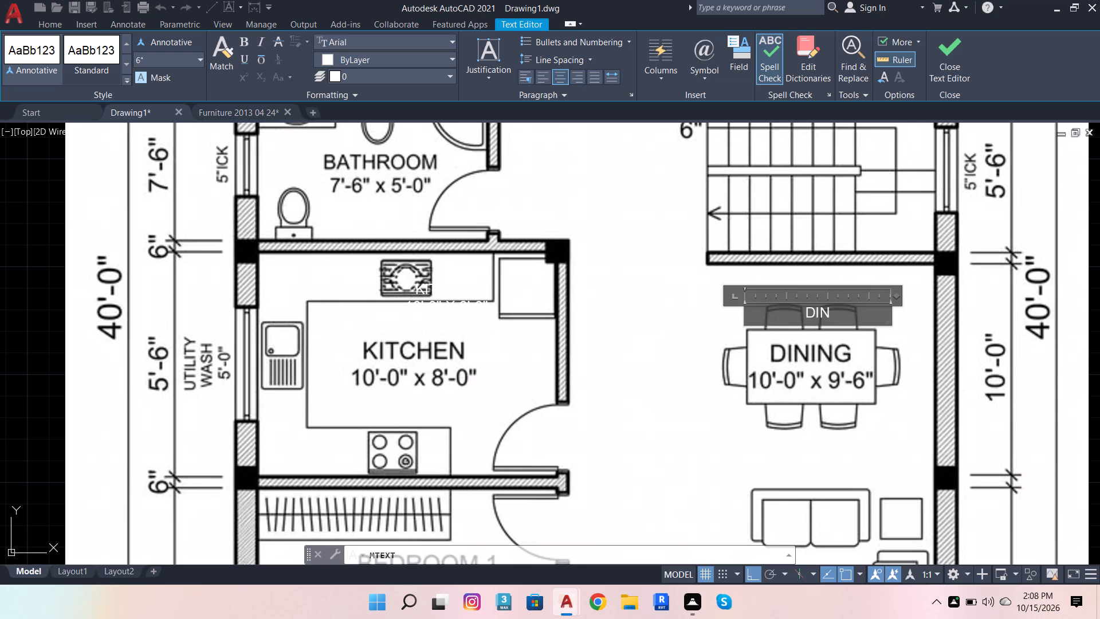
text(ING)
key(Return)
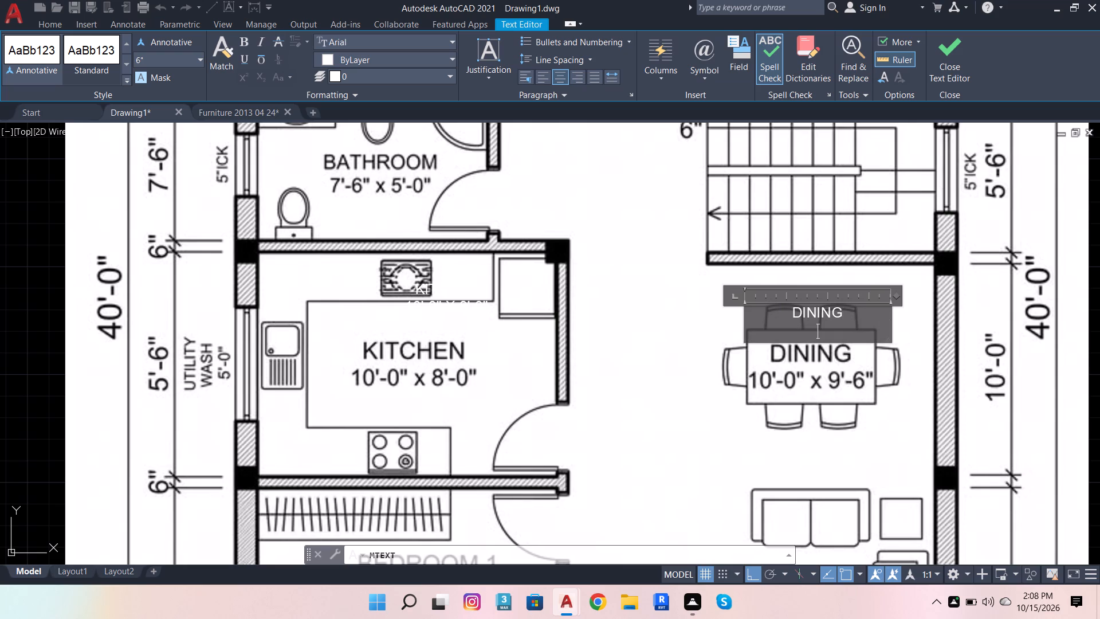
text(10'-0")
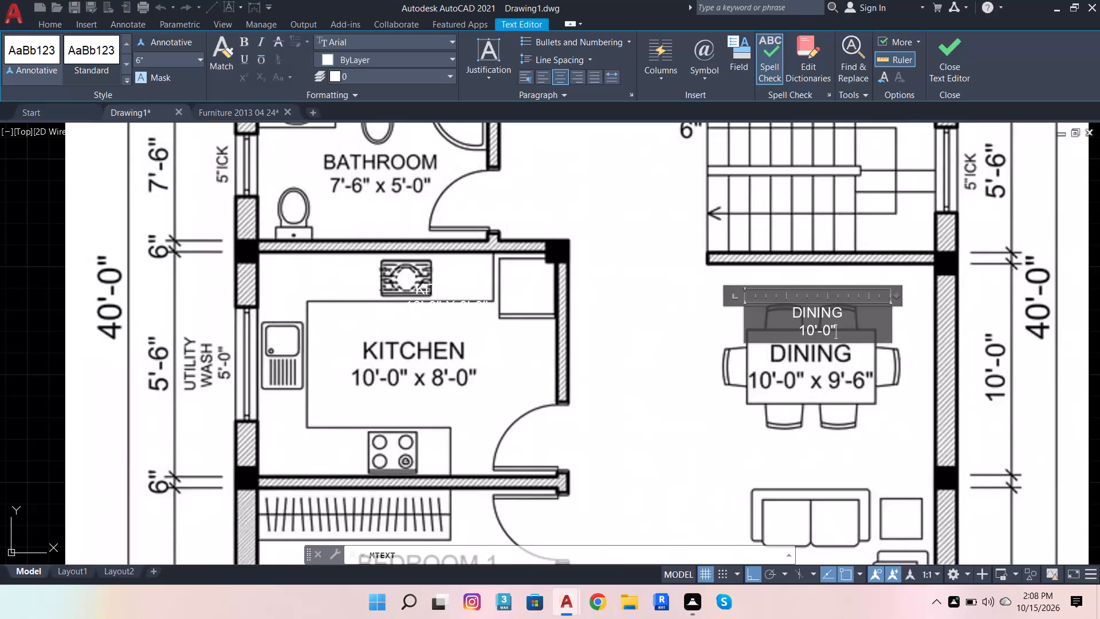
key(x)
text(9')
key(minus)
key(6)
key(shift+quotedbl)
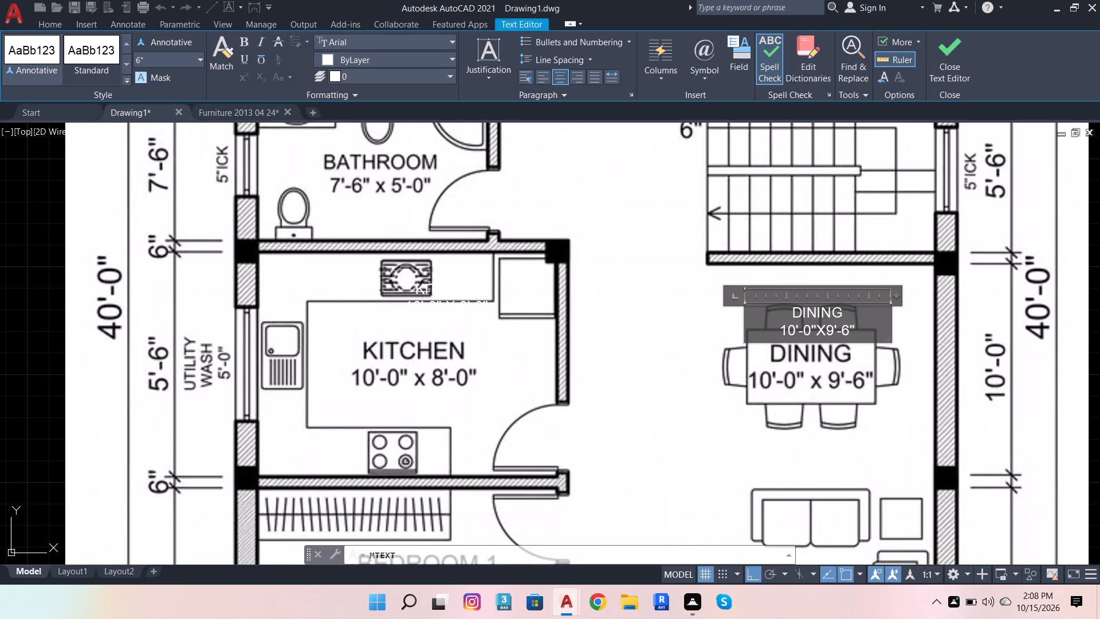
click(787, 378)
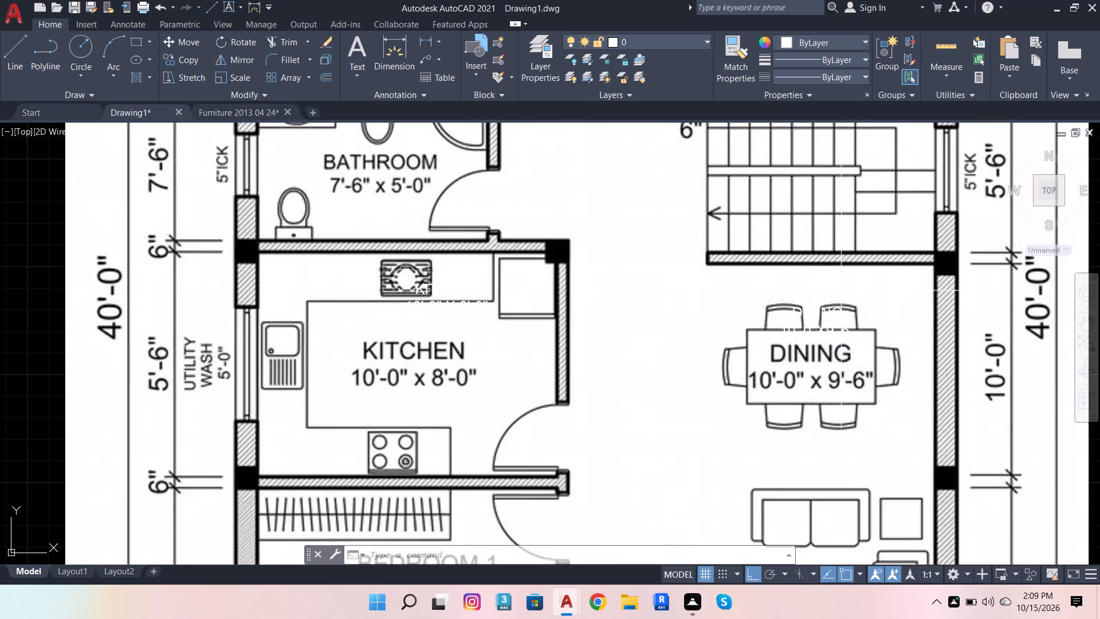
Add a centred multiline text label reading LIVING and 14'-6" X 12'-0" on two lines, above and beside the reference image's LIVING text.
scroll(841, 291, down, 1)
scroll(785, 296, down, 2)
scroll(796, 353, up, 1)
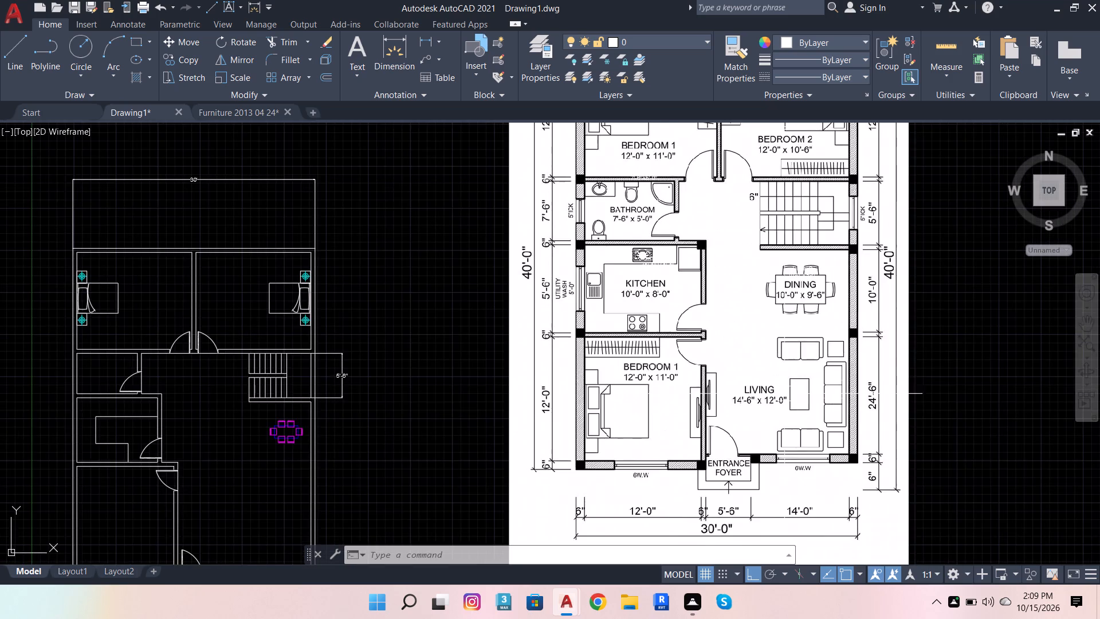
scroll(787, 398, up, 1)
scroll(737, 388, down, 1)
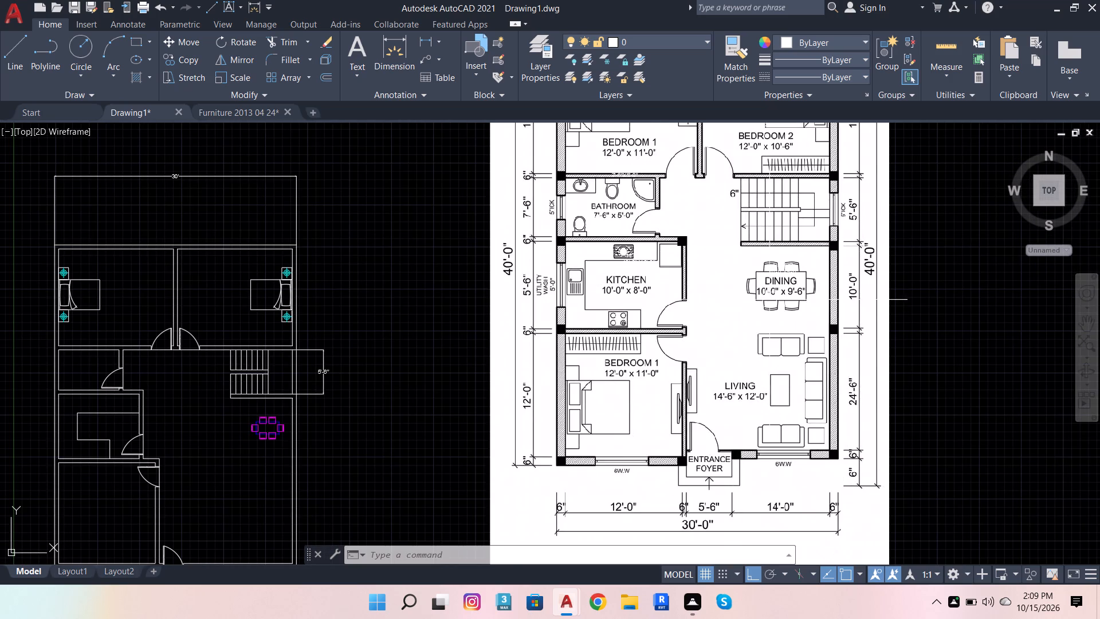
click(359, 41)
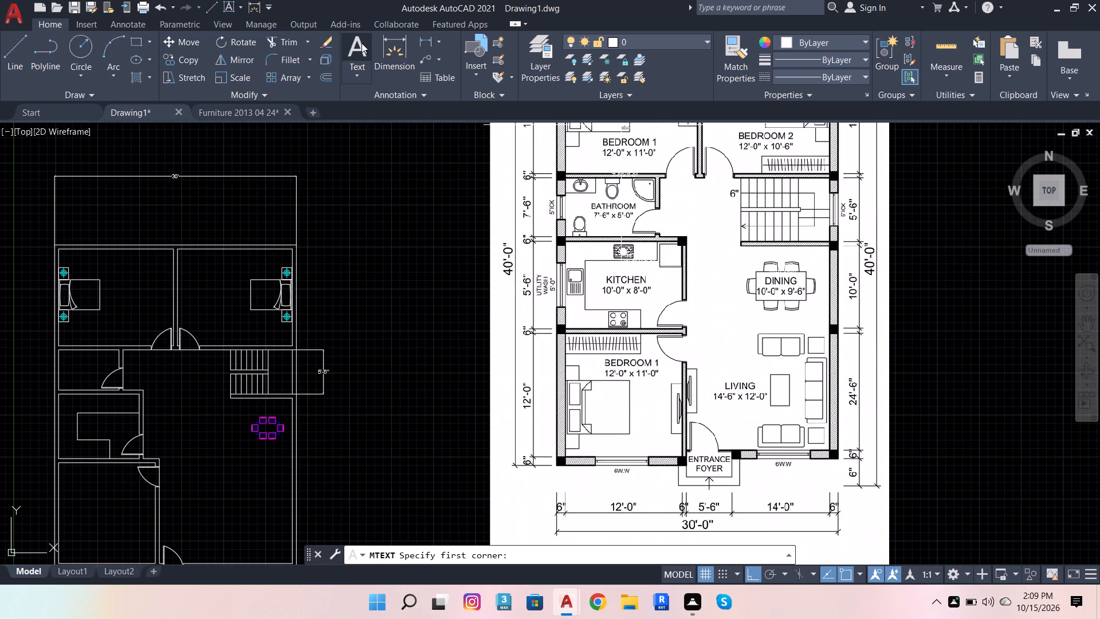
scroll(729, 373, up, 1)
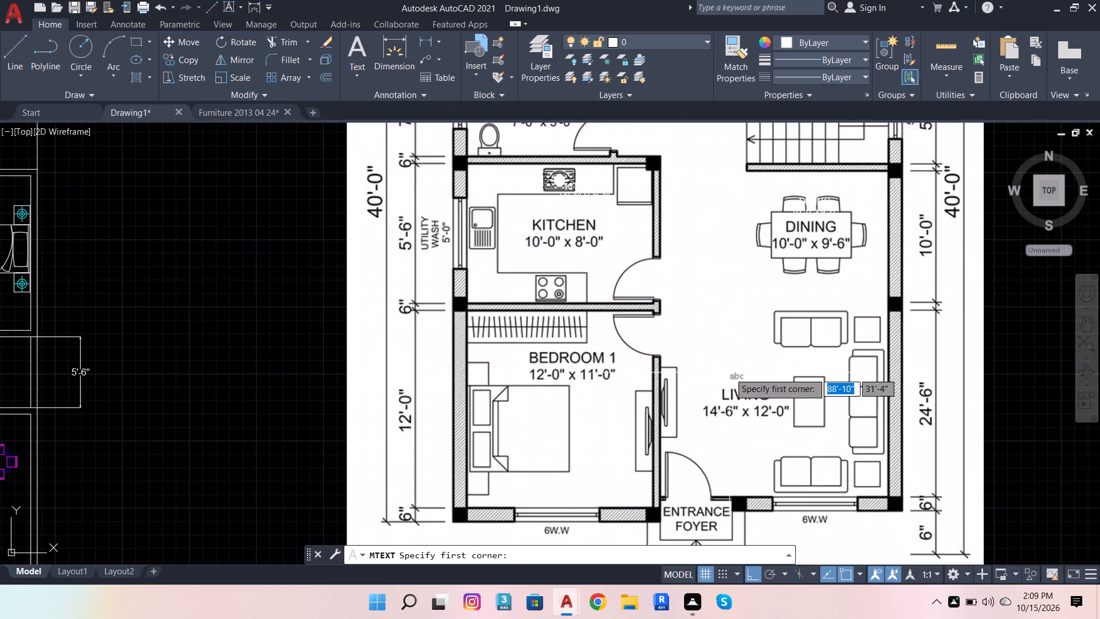
click(654, 361)
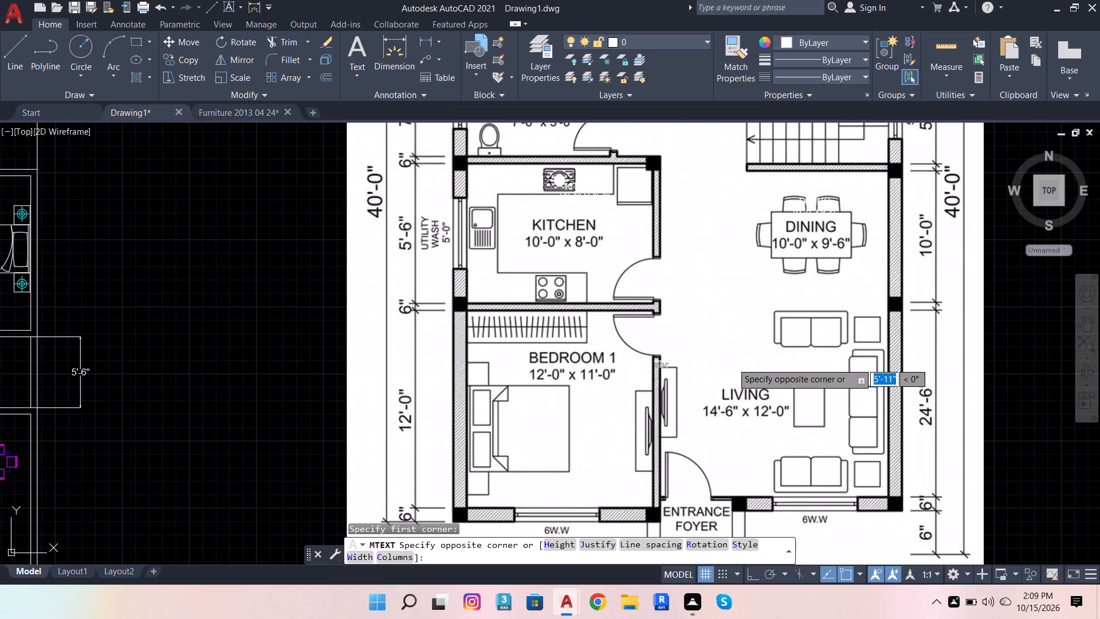
click(751, 367)
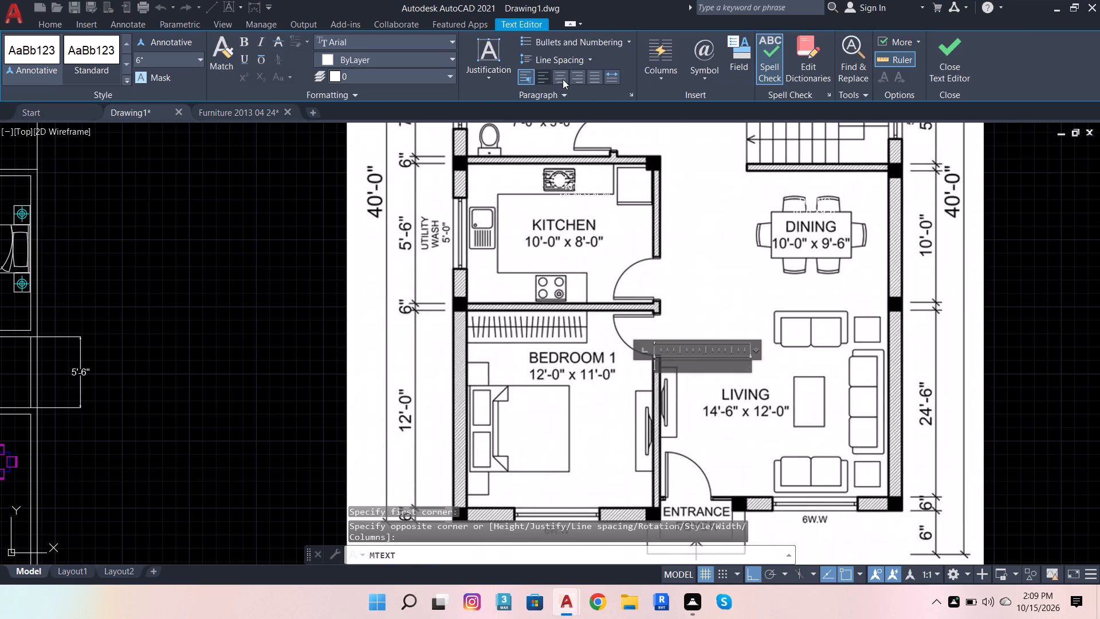
click(563, 79)
click(702, 357)
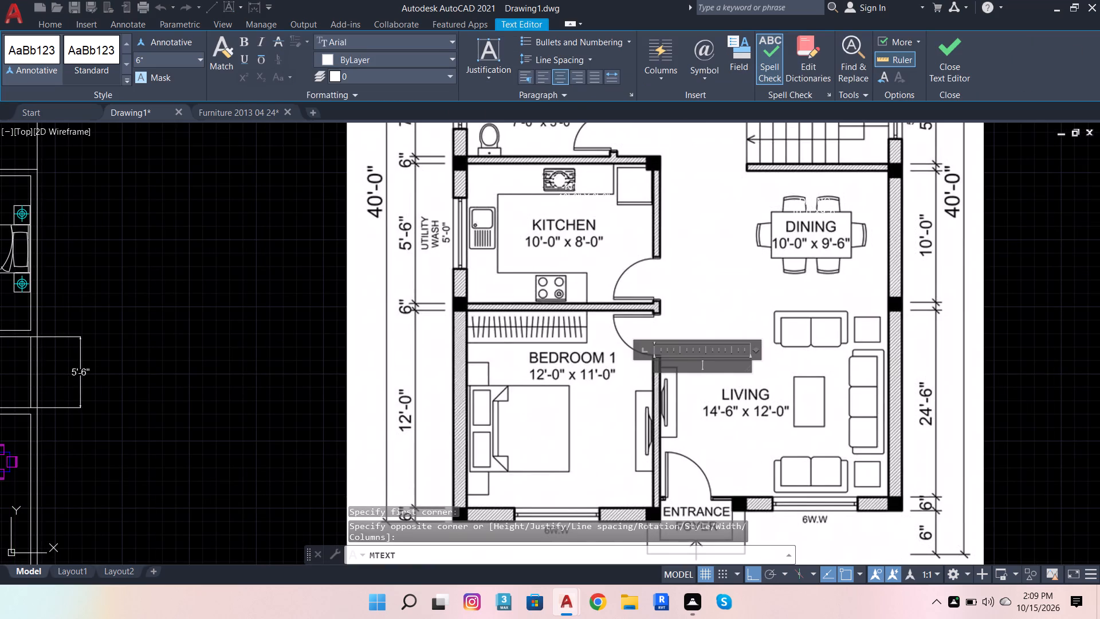
key(l)
key(i)
text(VI)
text(NG)
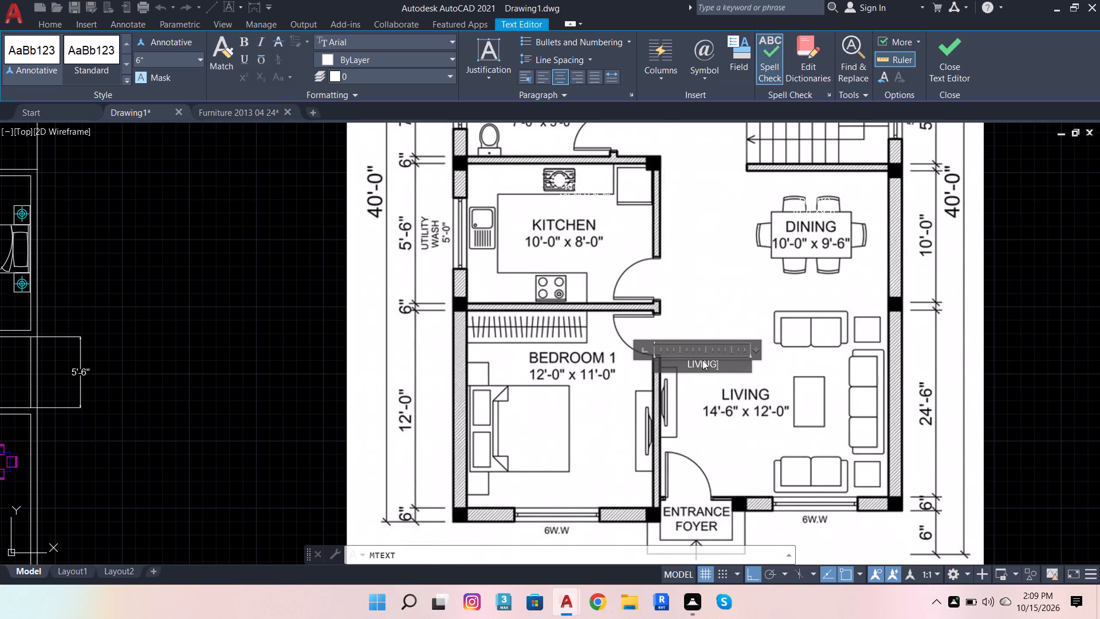
key(Return)
text(14')
text(-0)
key(BackSpace)
key(6)
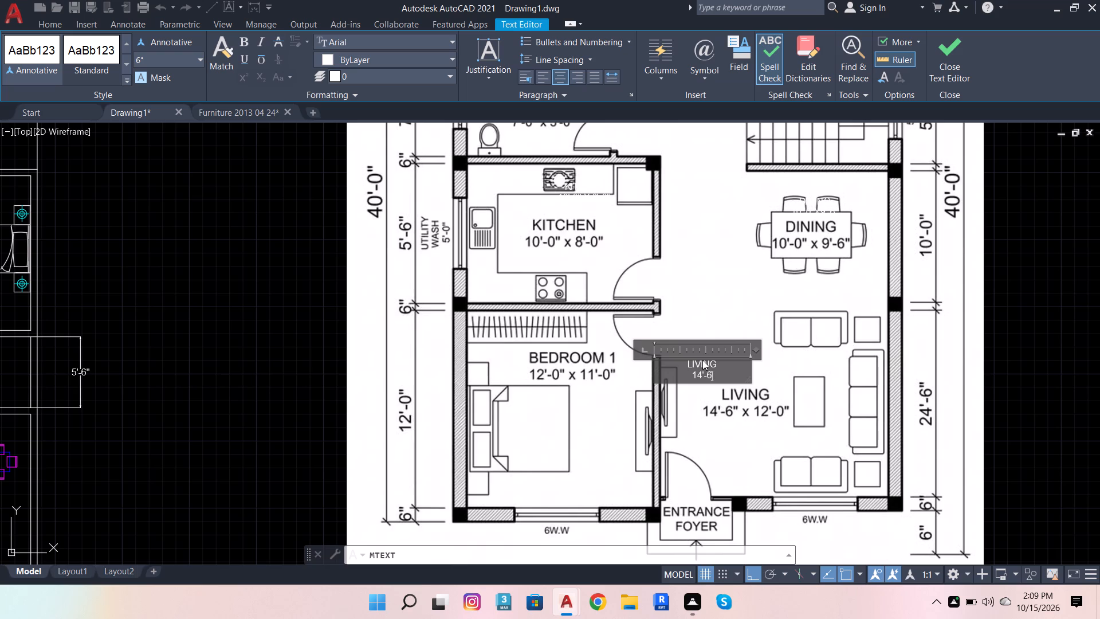
key(shift+quotedbl)
key(space)
text(X)
key(space)
text(12')
key(minus)
key(0)
key(shift+quotedbl)
click(723, 442)
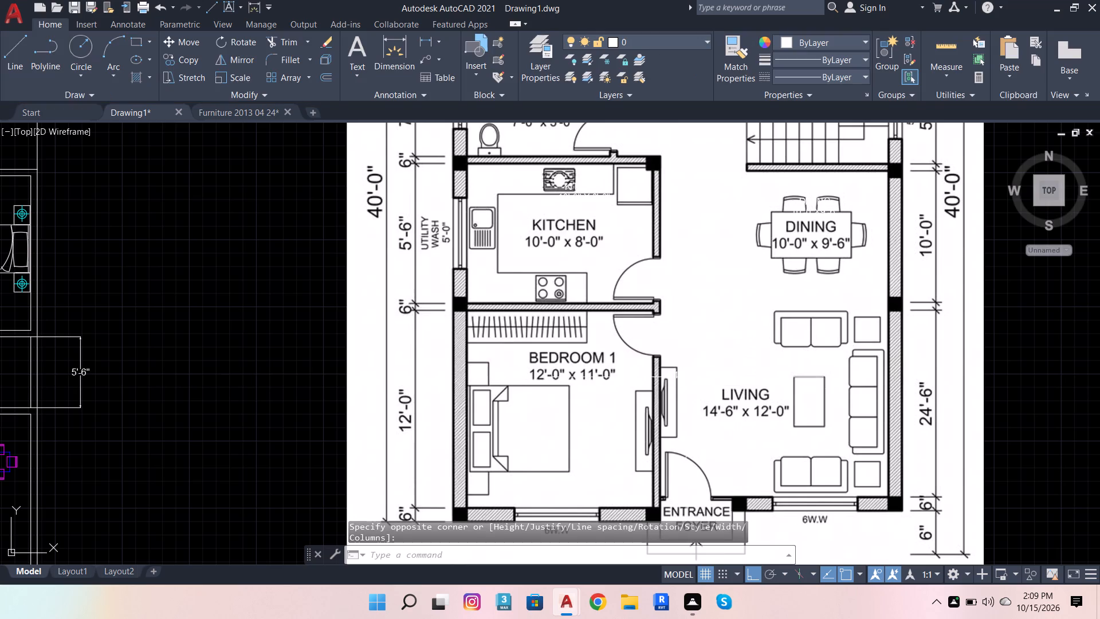
Add a centred multiline text label reading ENTRANCE and FOYER on two lines, just above the reference image's ENTRANCE FOYER text.
scroll(671, 330, down, 2)
scroll(666, 410, up, 1)
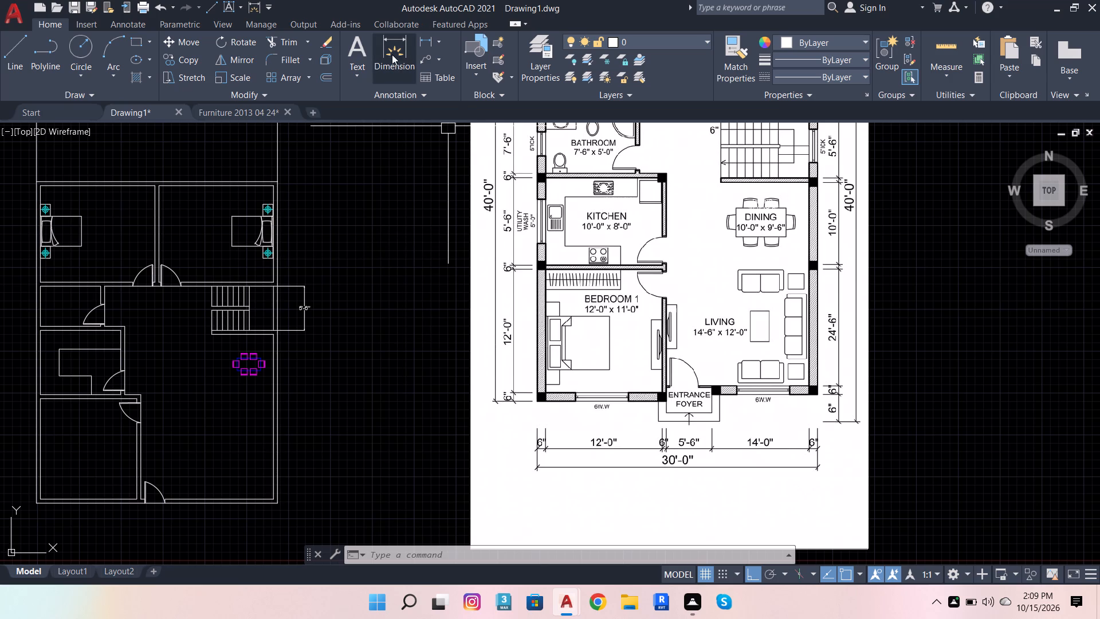
click(362, 46)
scroll(707, 333, up, 2)
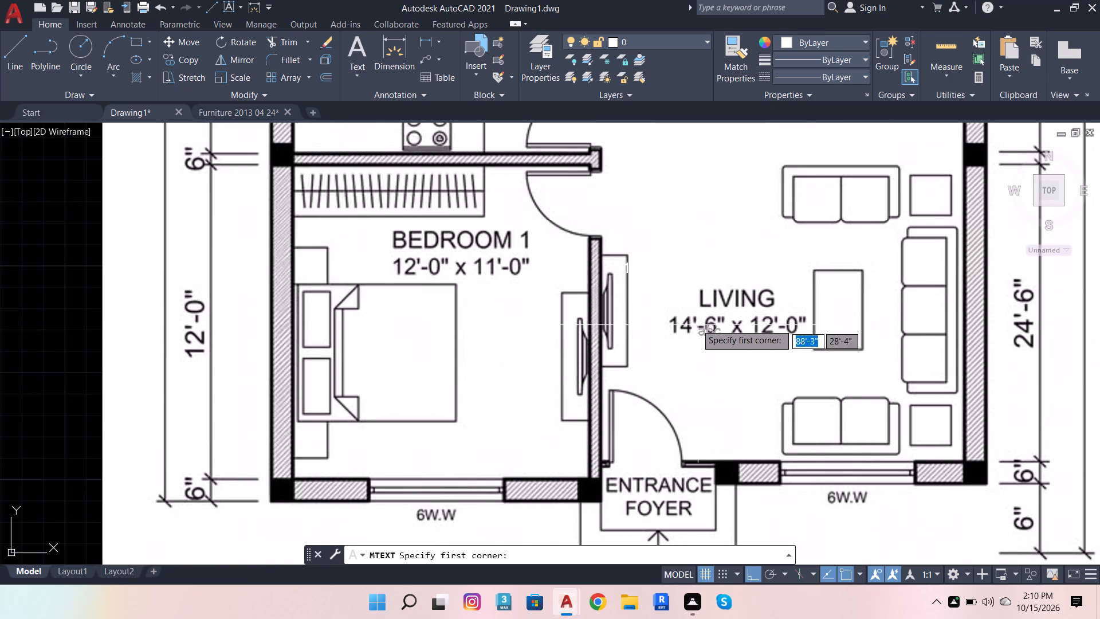
scroll(634, 459, up, 1)
click(565, 416)
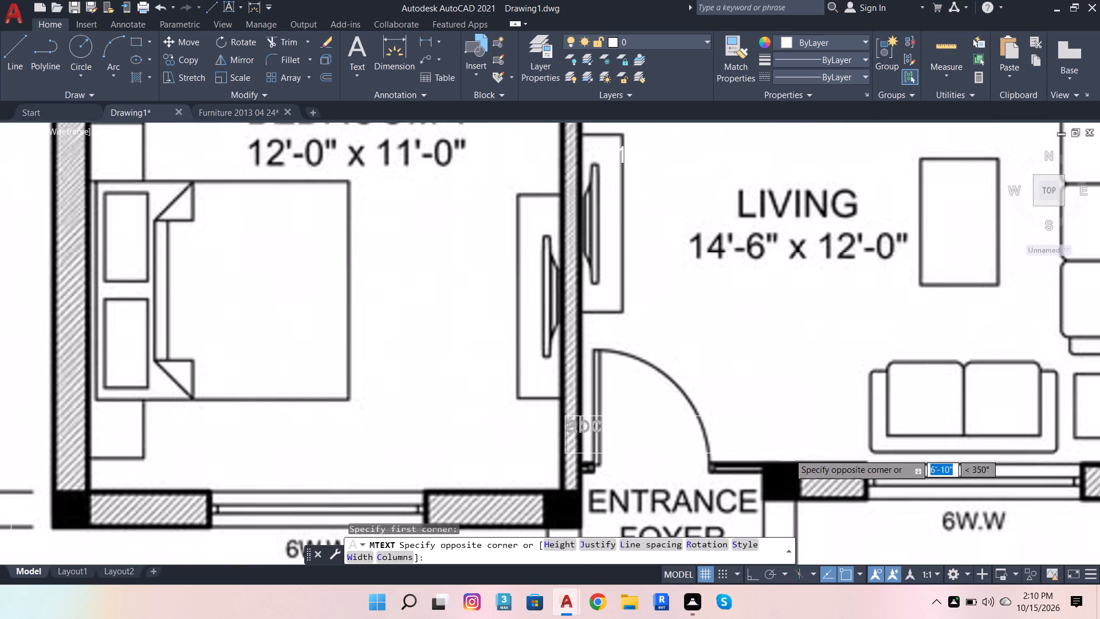
click(807, 453)
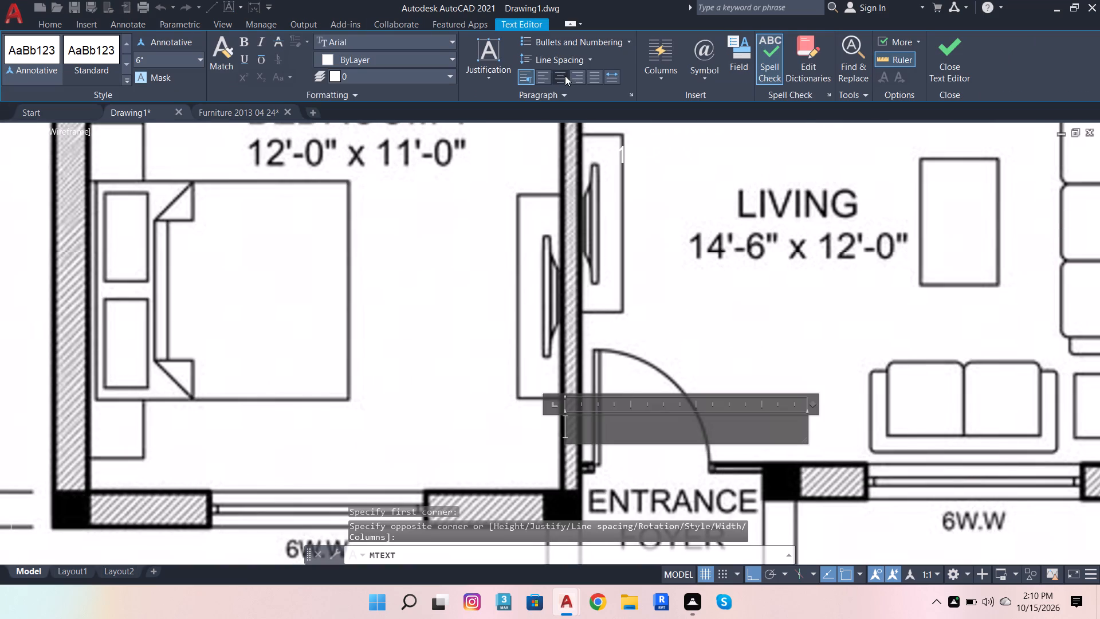
click(565, 76)
click(660, 420)
scroll(599, 228, down, 2)
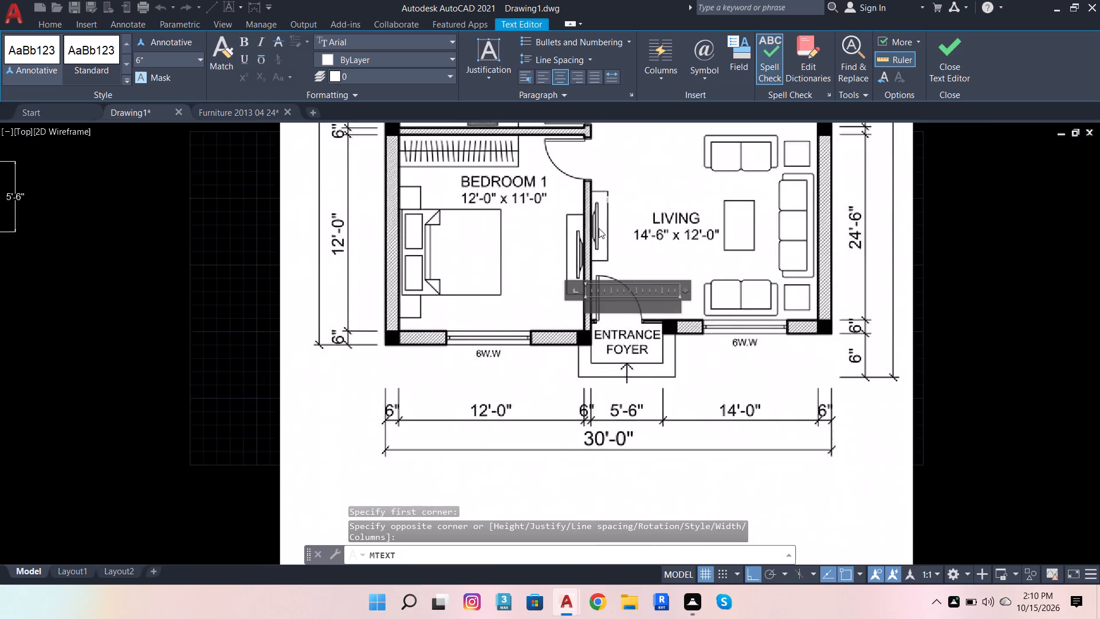
scroll(645, 310, up, 2)
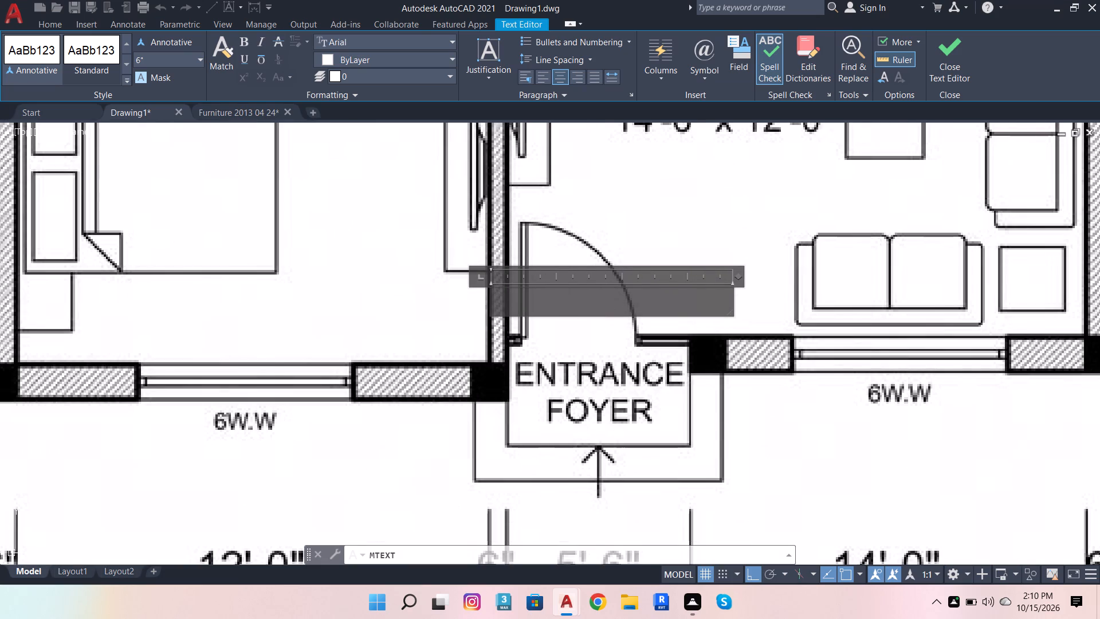
text(EN)
text(TR)
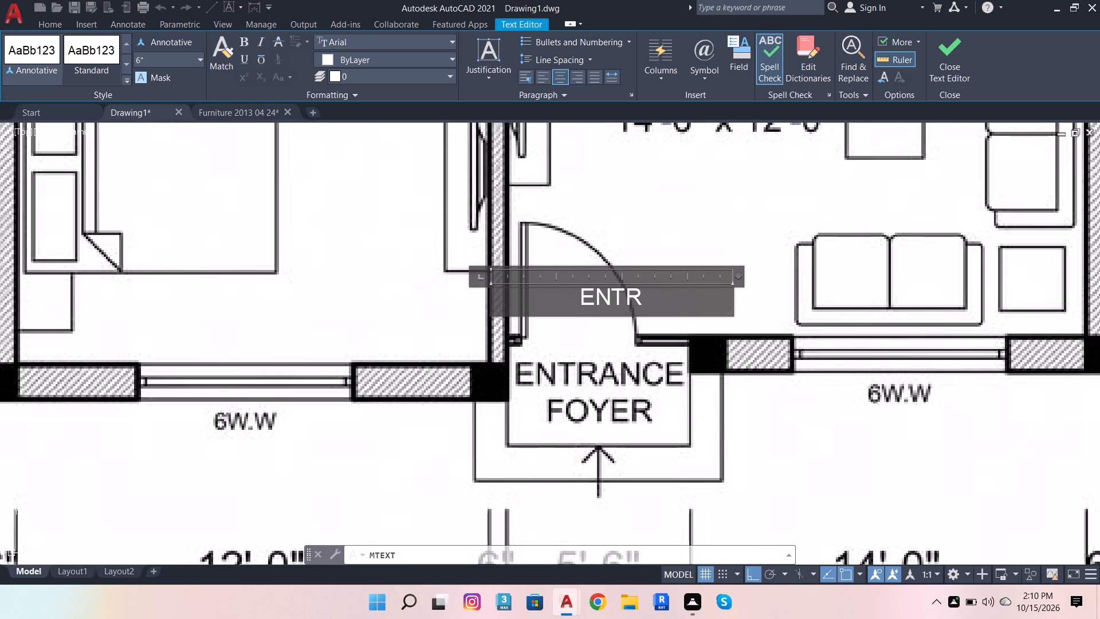
key(a)
key(n)
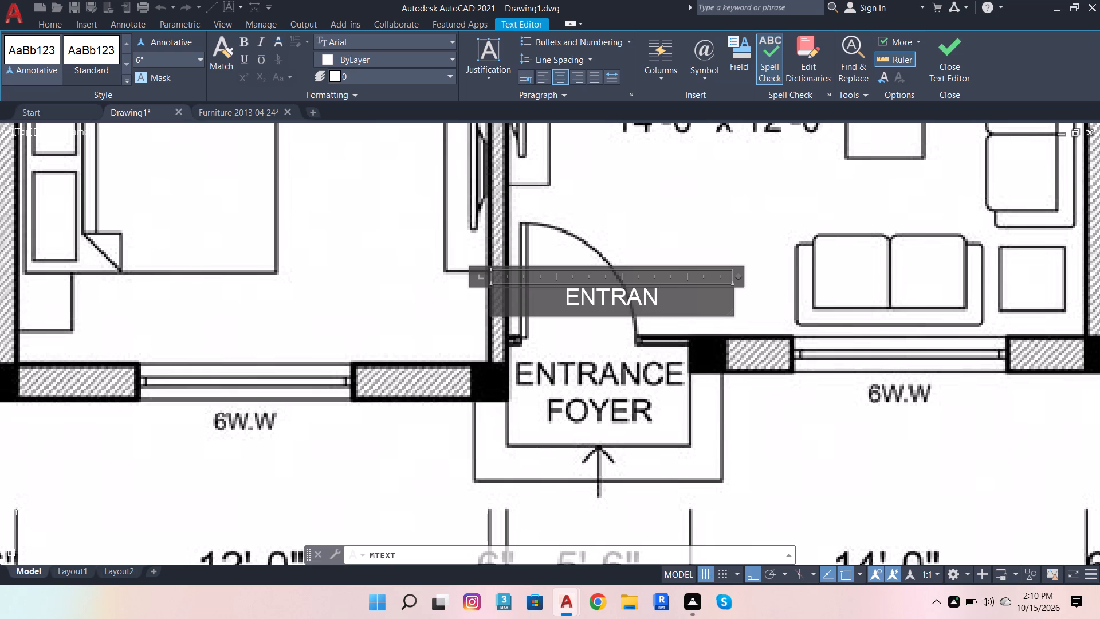
text(CE)
key(Return)
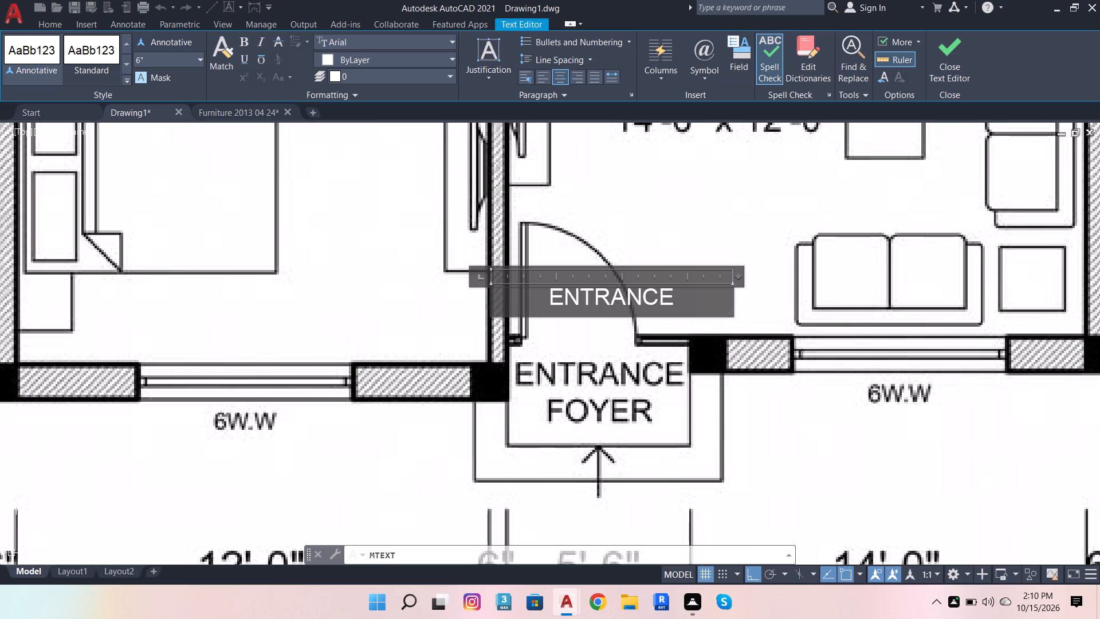
key(f)
text(OYER)
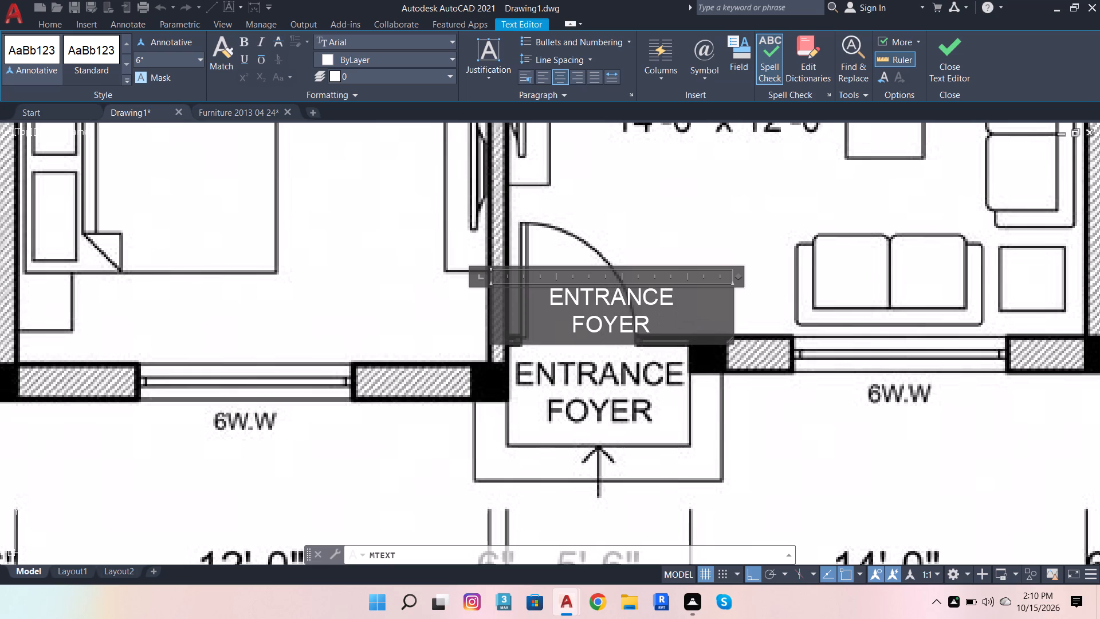
click(738, 409)
With Ortho off, move the ENTRANCE FOYER label to the redrawn plan, just below its entrance door.
scroll(682, 292, down, 2)
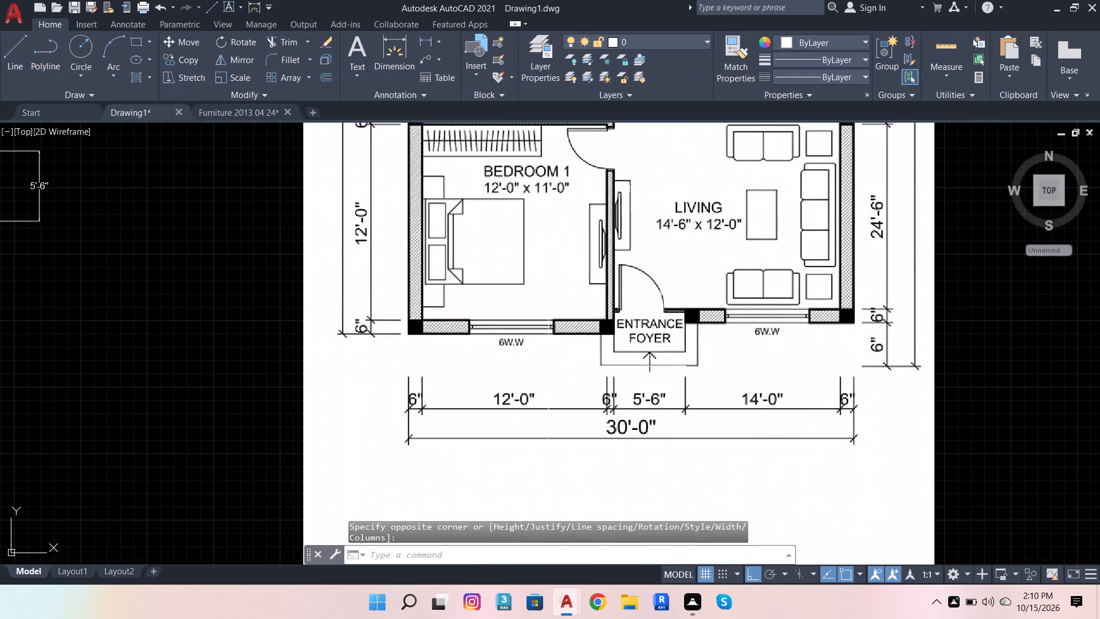
click(631, 314)
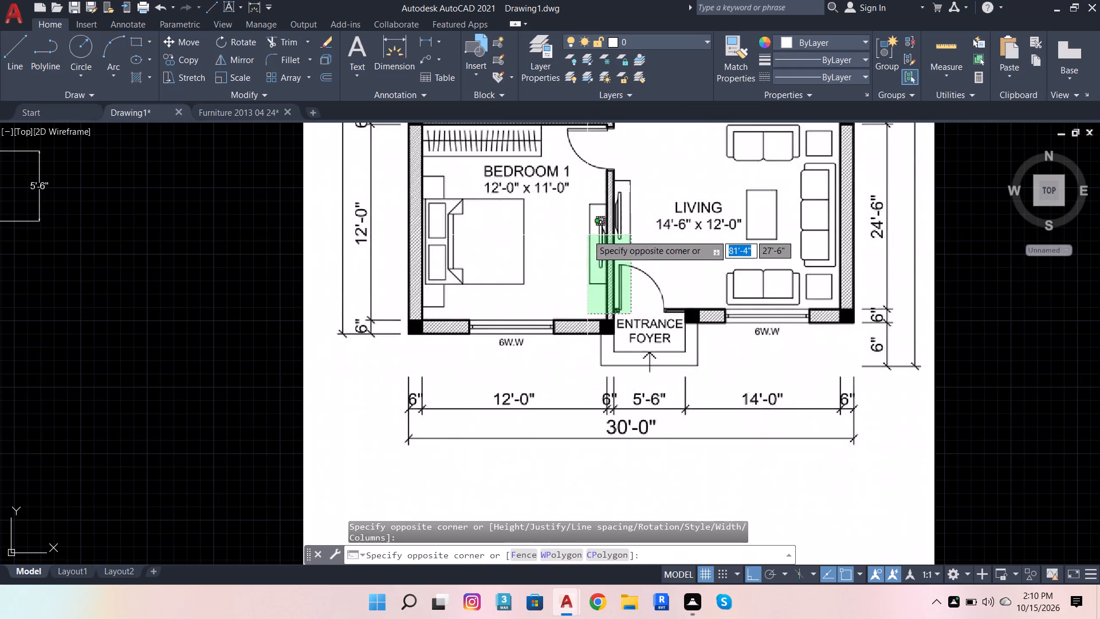
click(717, 377)
click(652, 305)
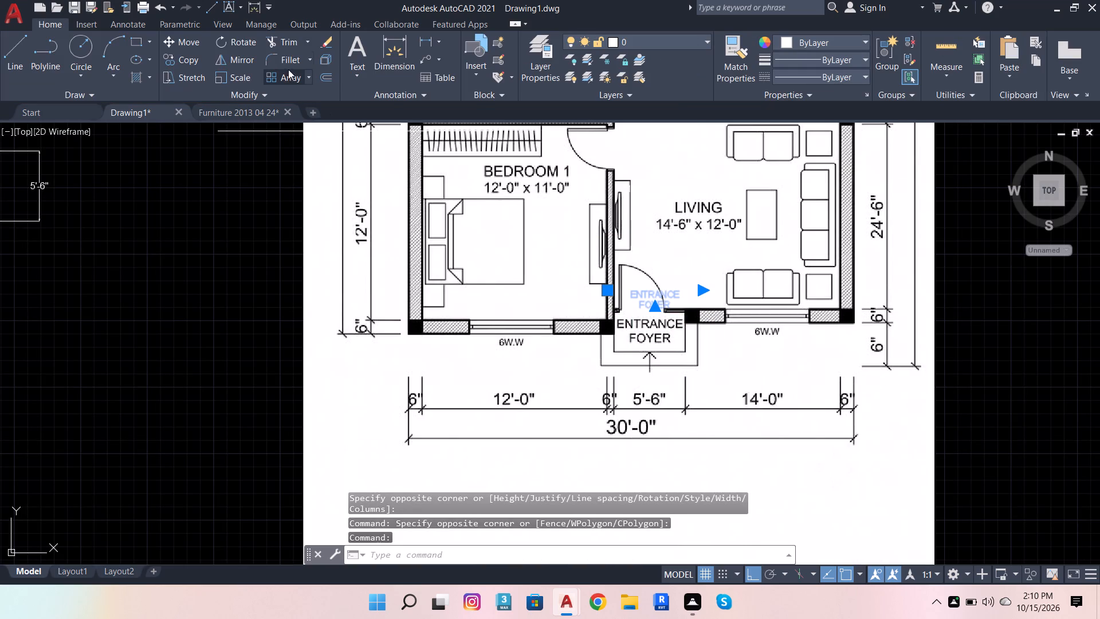
click(179, 37)
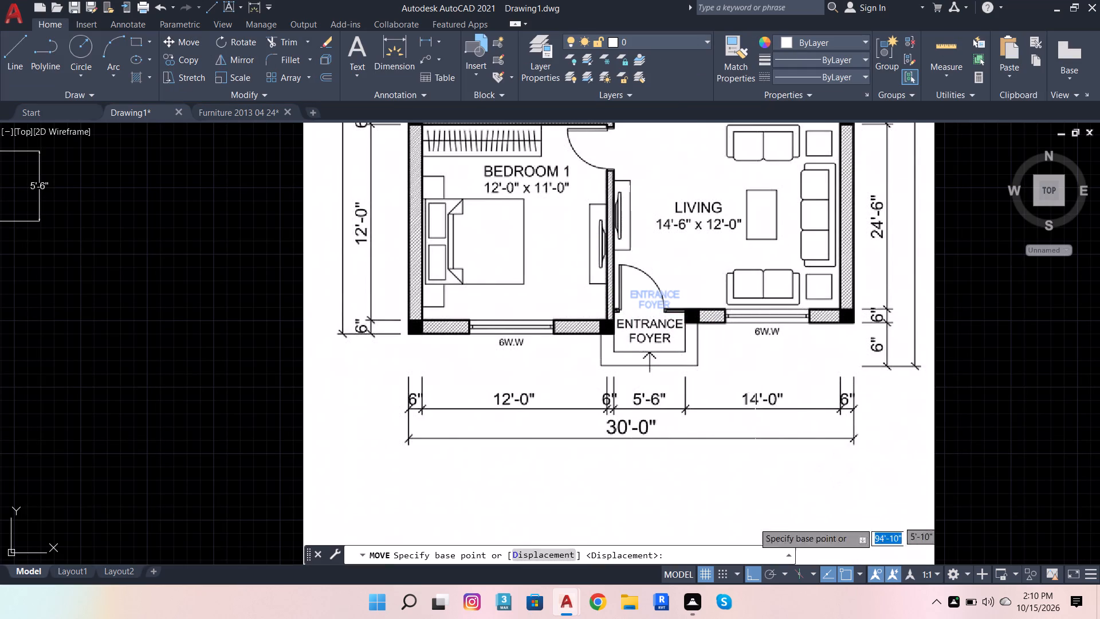
click(752, 571)
click(644, 283)
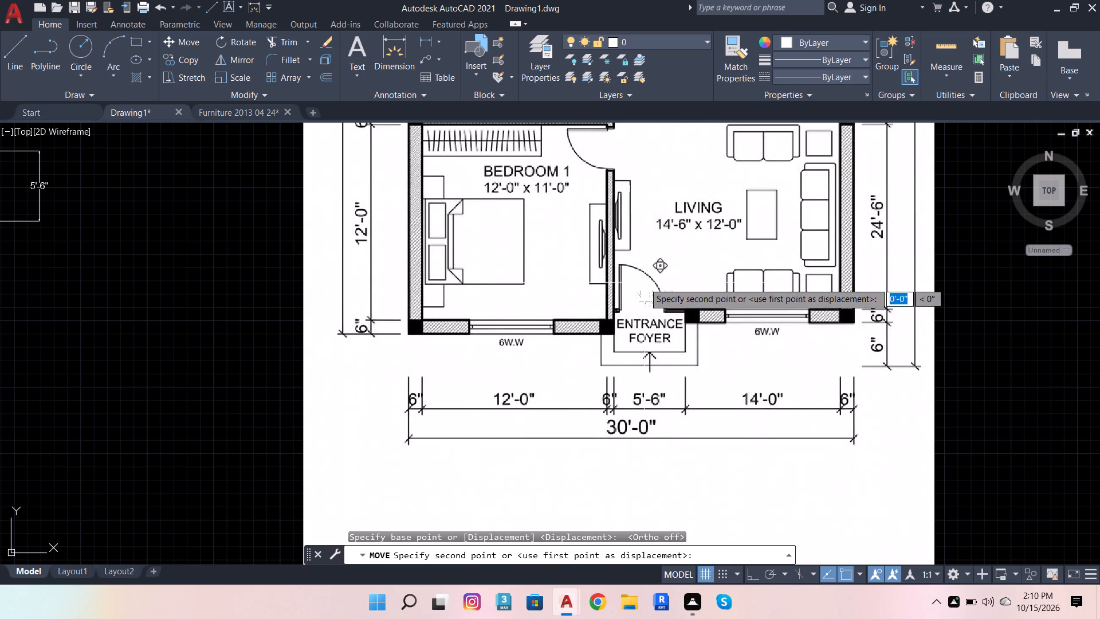
scroll(755, 279, down, 4)
scroll(626, 313, up, 3)
scroll(603, 334, down, 1)
scroll(603, 343, up, 6)
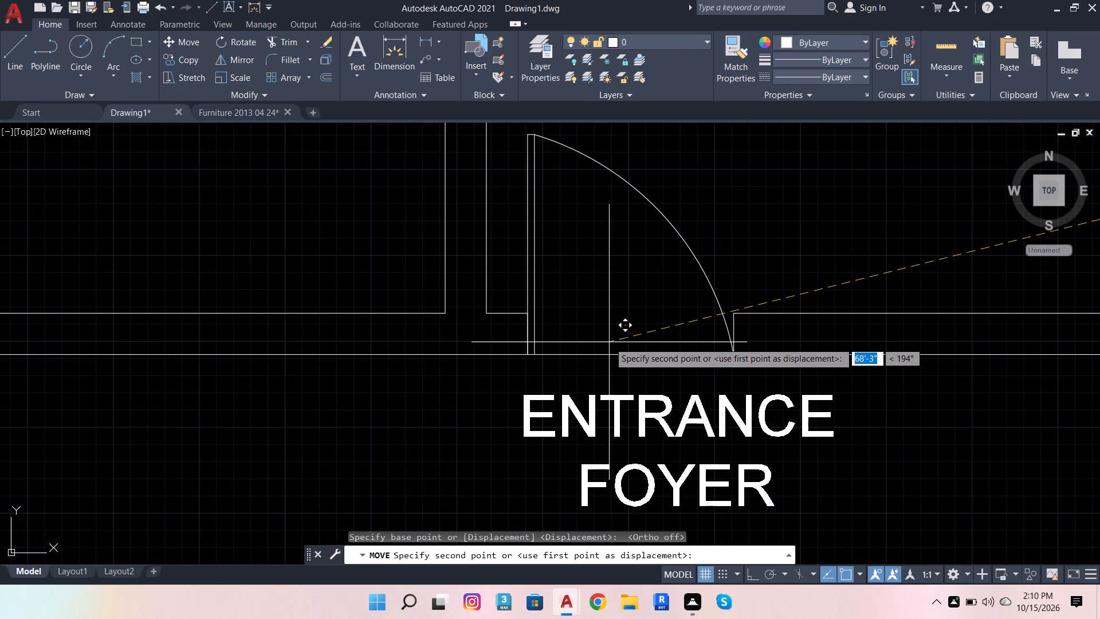
click(594, 343)
Copy the BEDROOM 1 label from the reference image into the redrawn plan's upper-left bedroom and its lower-left bedroom, below centre in each.
scroll(638, 294, down, 6)
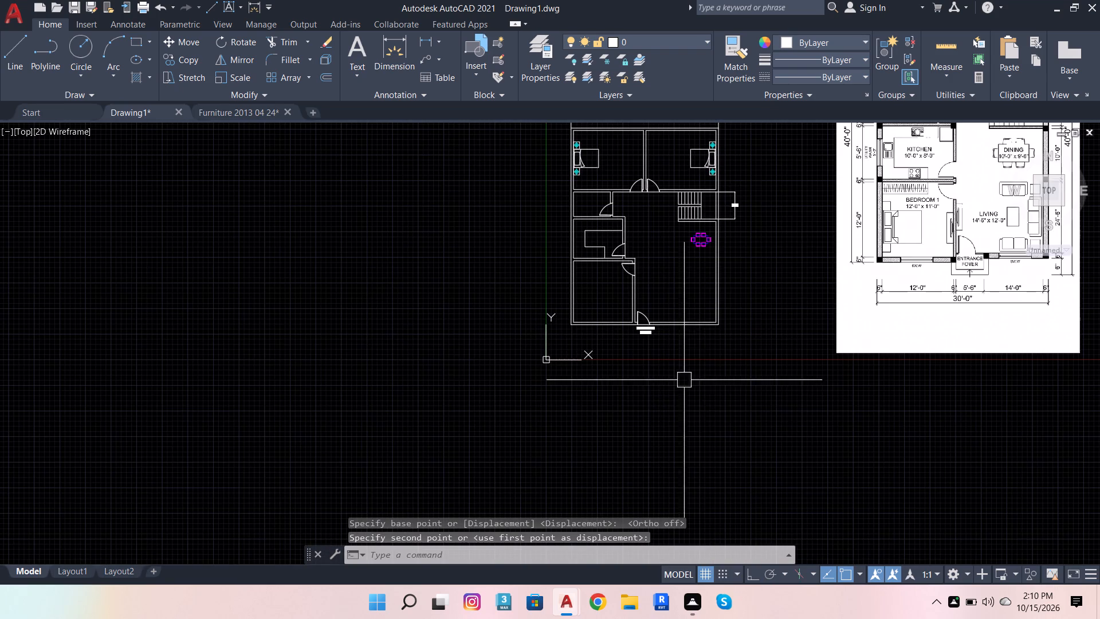
scroll(993, 171, up, 3)
scroll(861, 244, down, 4)
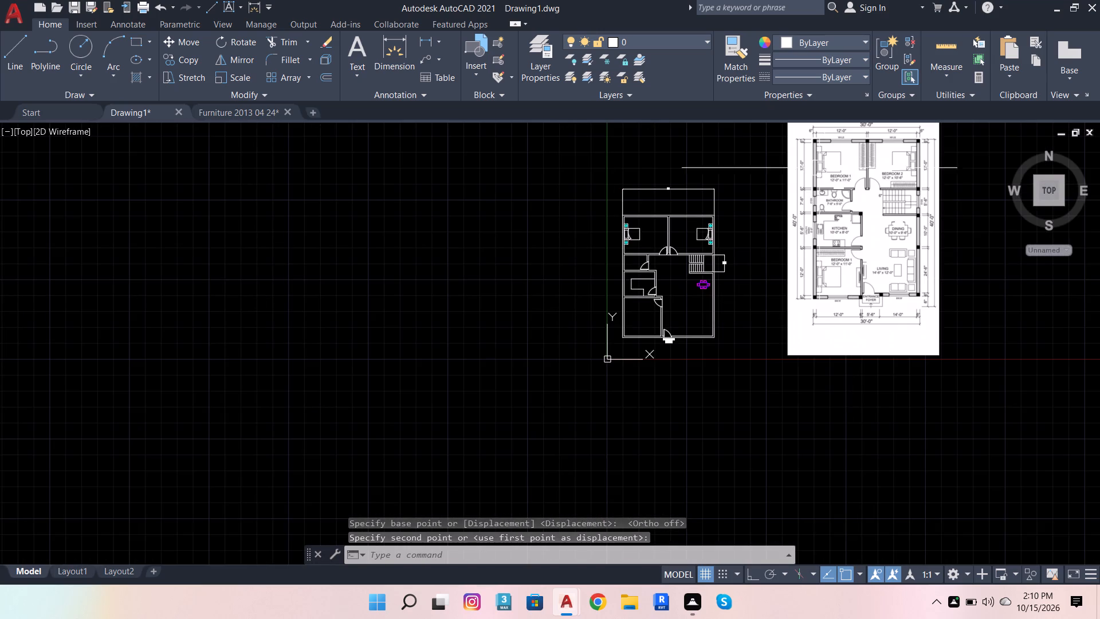
scroll(818, 142, up, 3)
drag(789, 154, 831, 170)
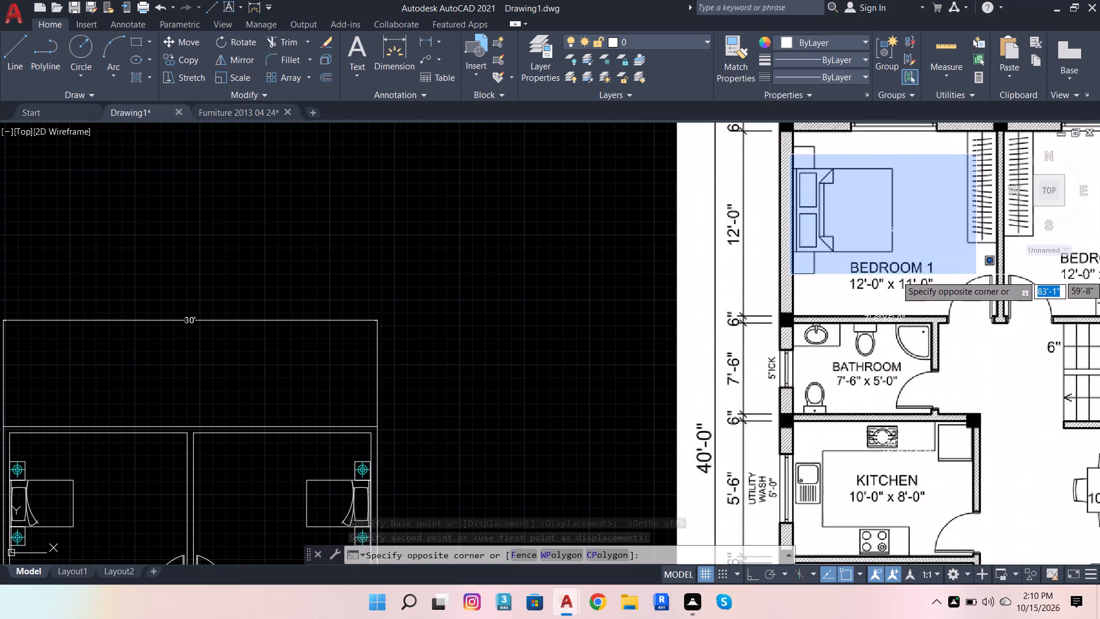
click(977, 277)
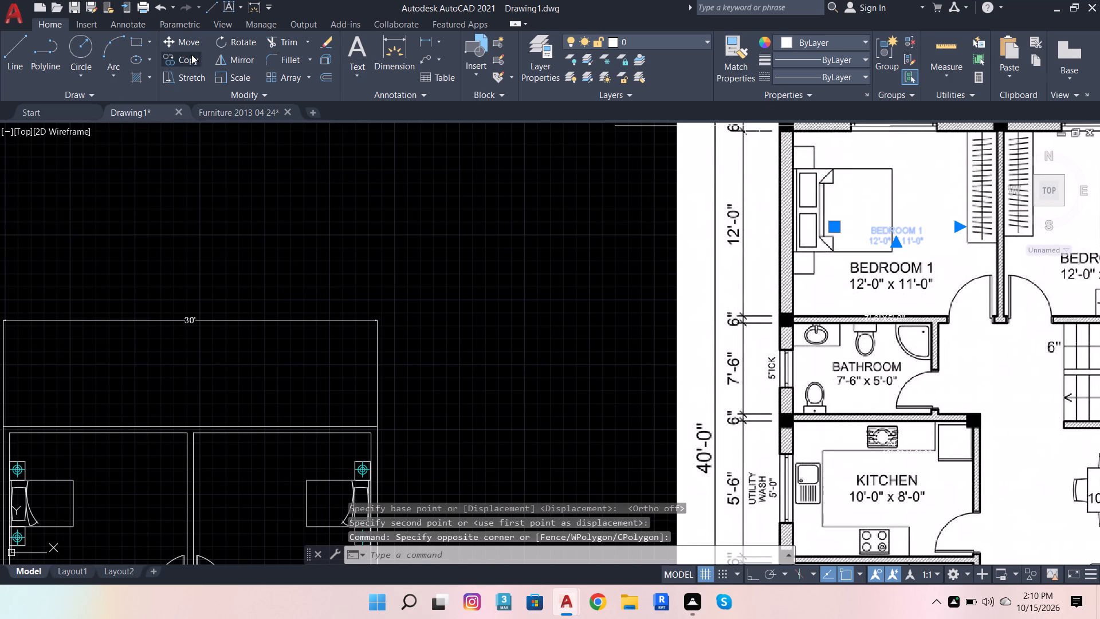
click(183, 60)
click(890, 241)
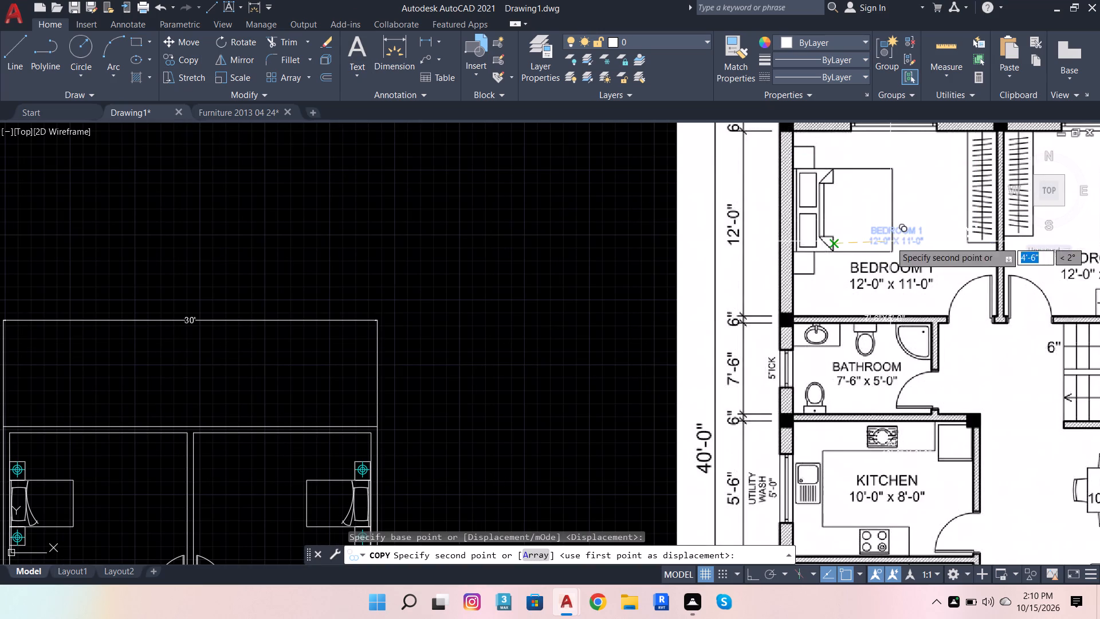
scroll(891, 187, down, 5)
scroll(815, 203, up, 4)
scroll(803, 284, up, 1)
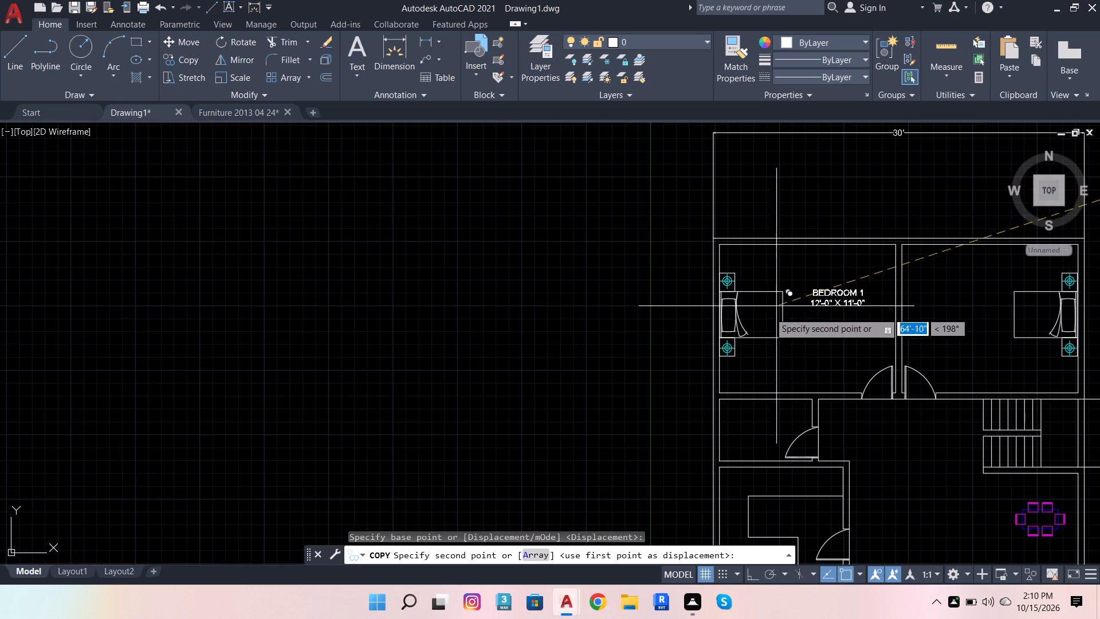
scroll(738, 363, up, 3)
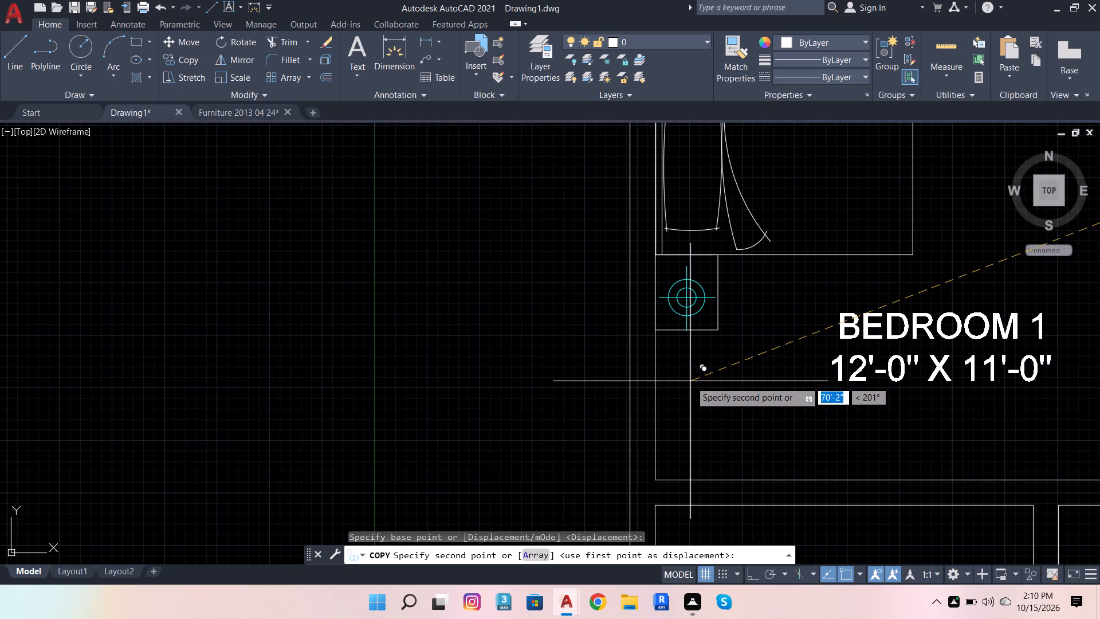
click(681, 402)
scroll(725, 290, down, 5)
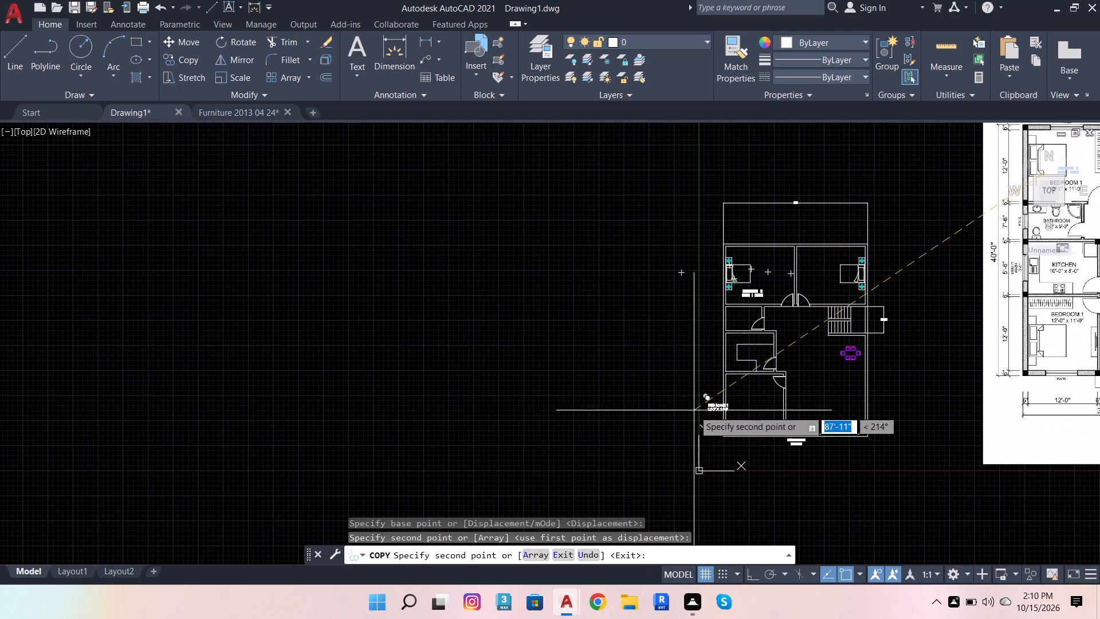
scroll(696, 424, up, 2)
scroll(807, 429, up, 2)
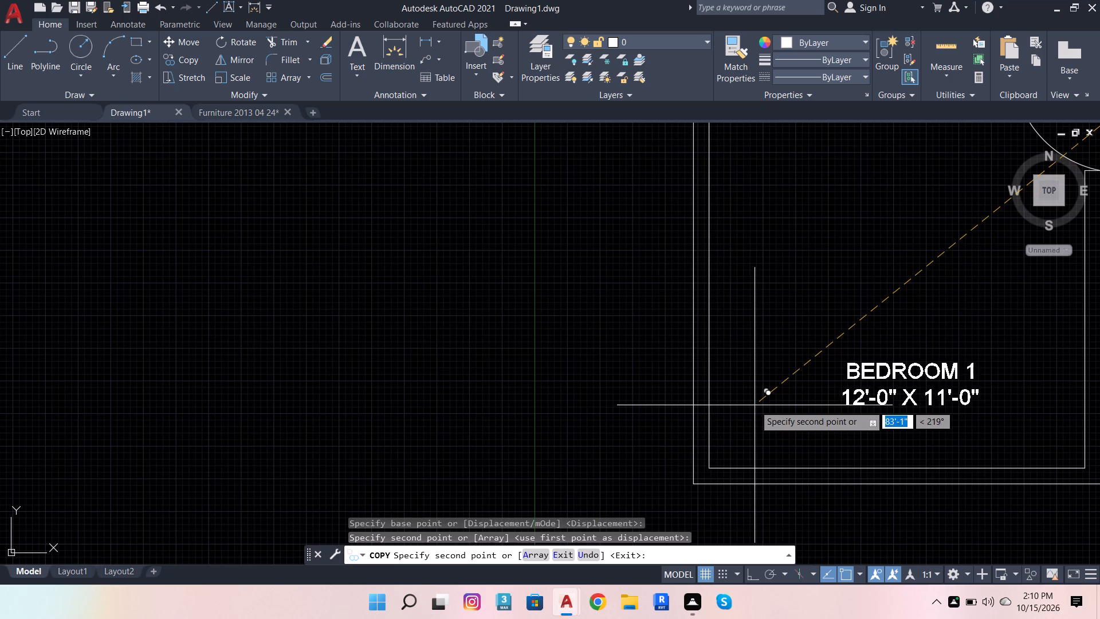
click(755, 405)
scroll(649, 423, down, 4)
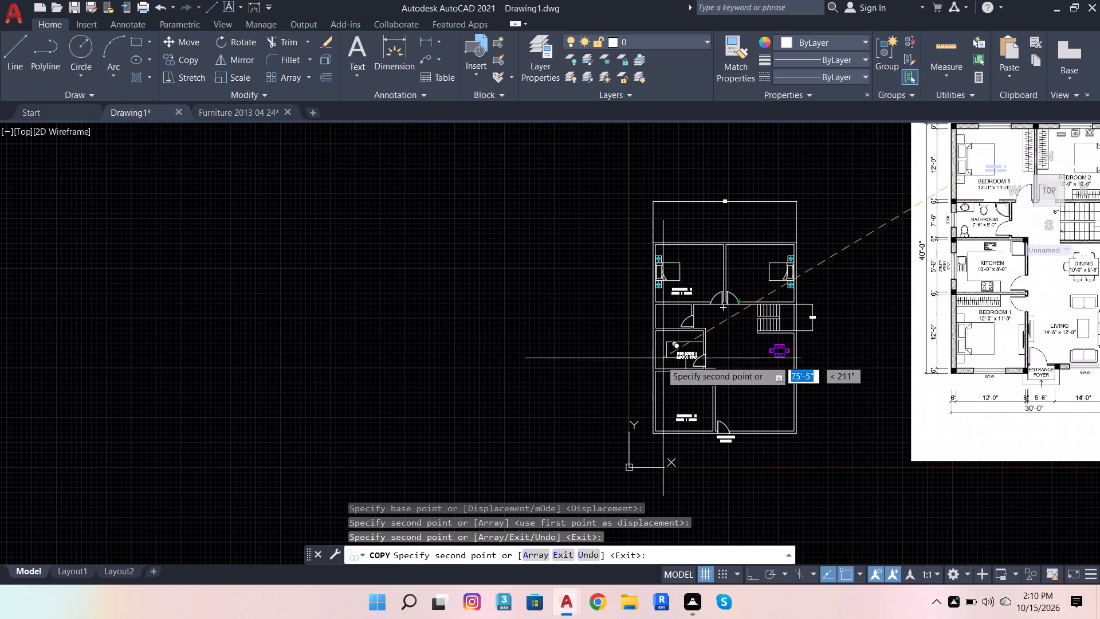
key(Escape)
Delete the original BEDROOM 1 text label lying over the reference image's upper-left bedroom.
scroll(603, 369, down, 2)
scroll(769, 307, up, 2)
click(725, 249)
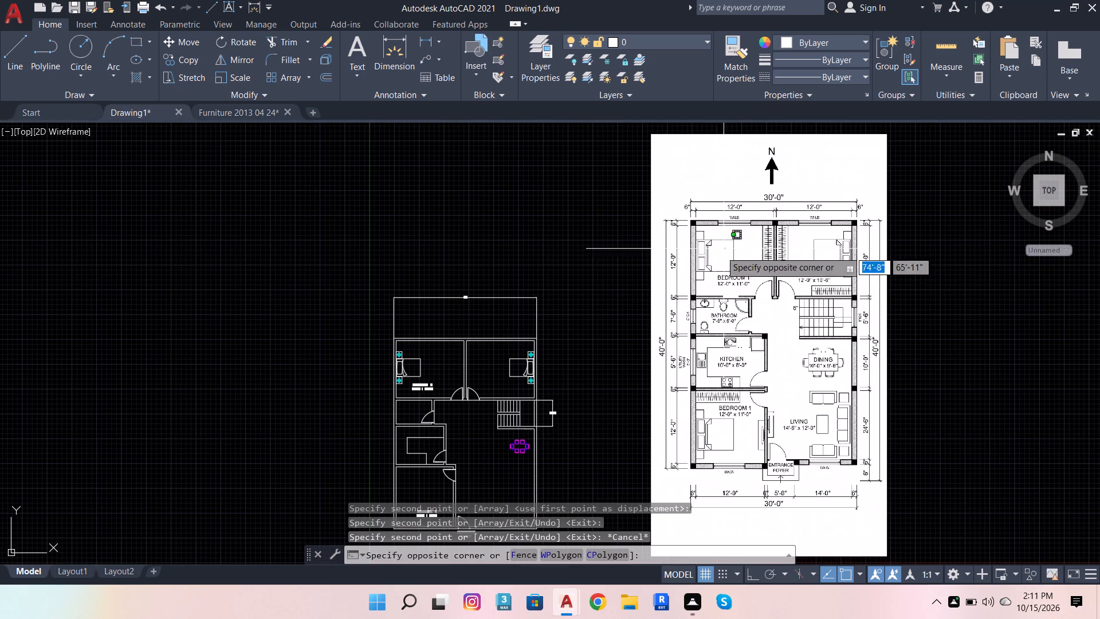
click(751, 297)
click(733, 246)
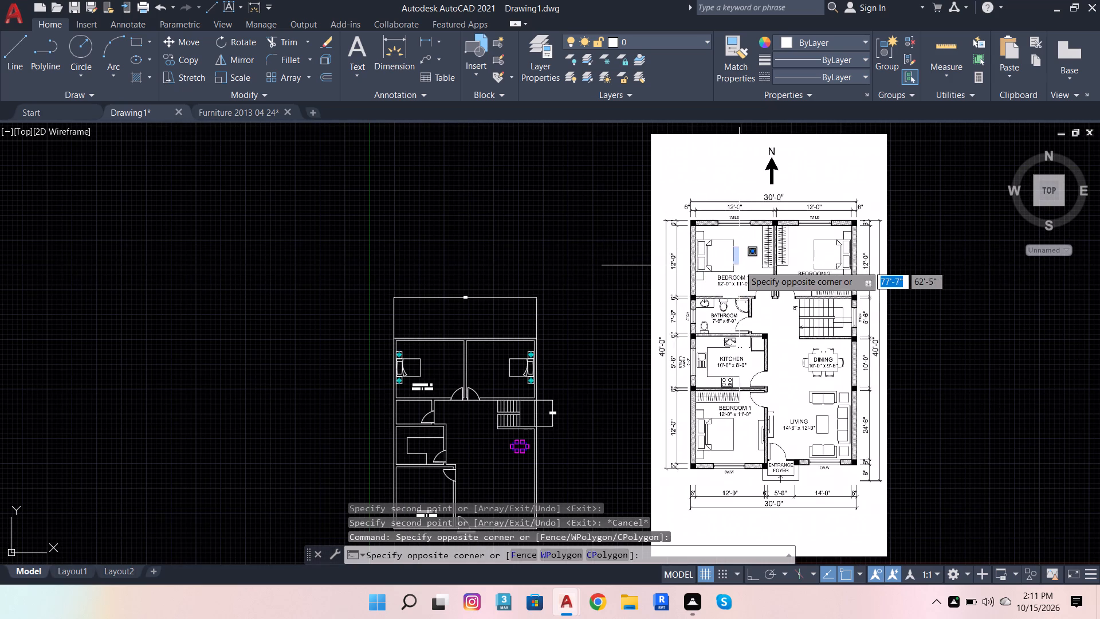
click(719, 289)
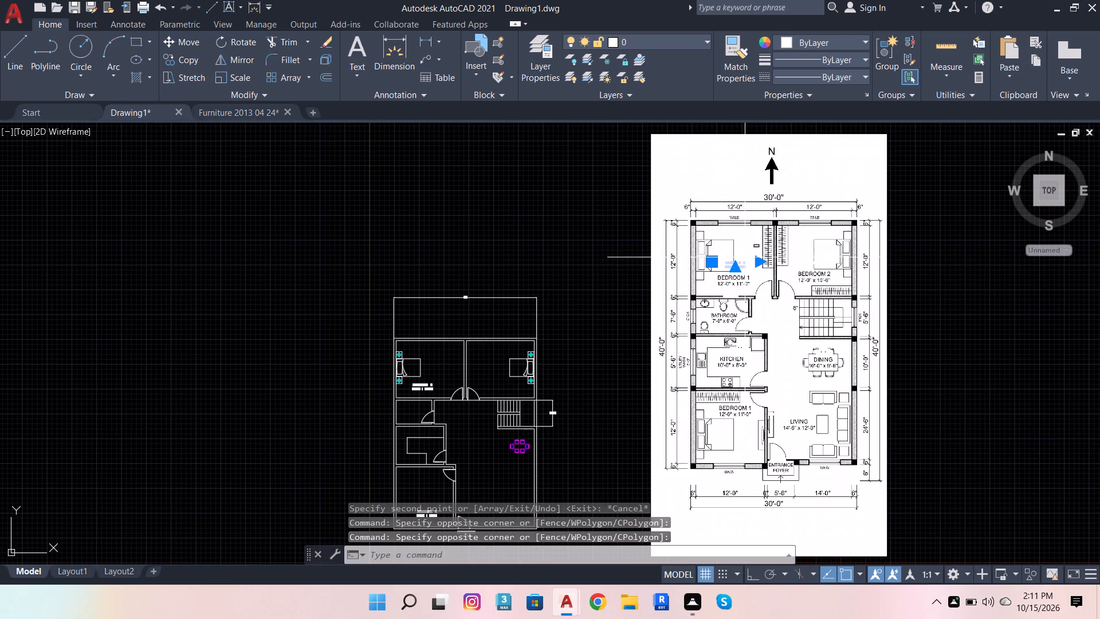
key(shift+Delete)
Move the BEDROOM 2 label from the reference image into the redrawn plan's upper-right bedroom, near its lower wall.
click(848, 267)
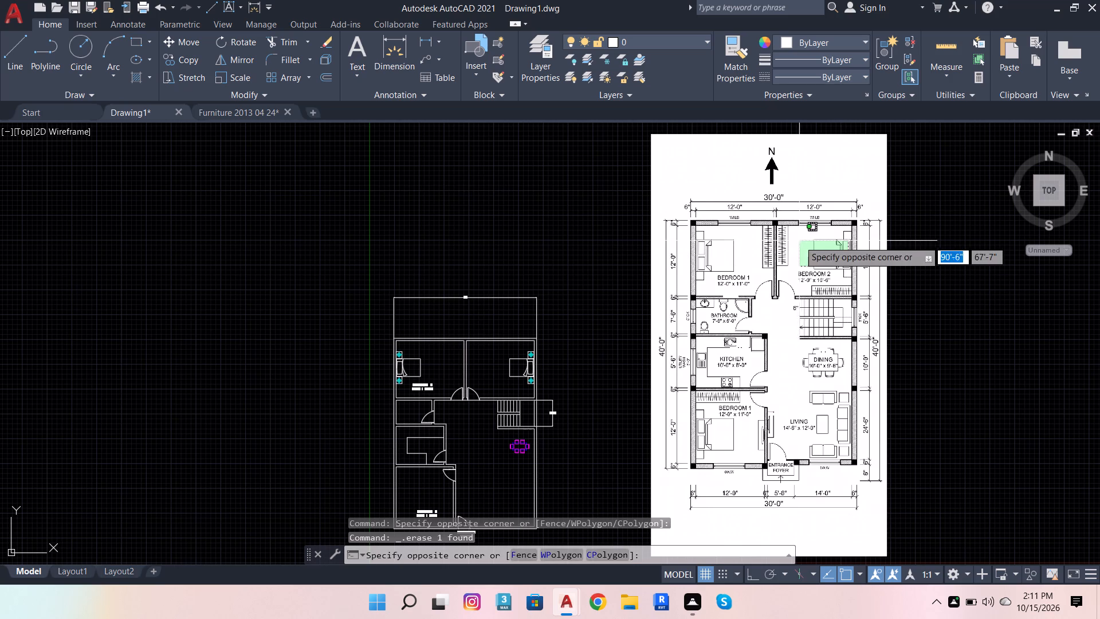
click(772, 274)
scroll(806, 275, up, 2)
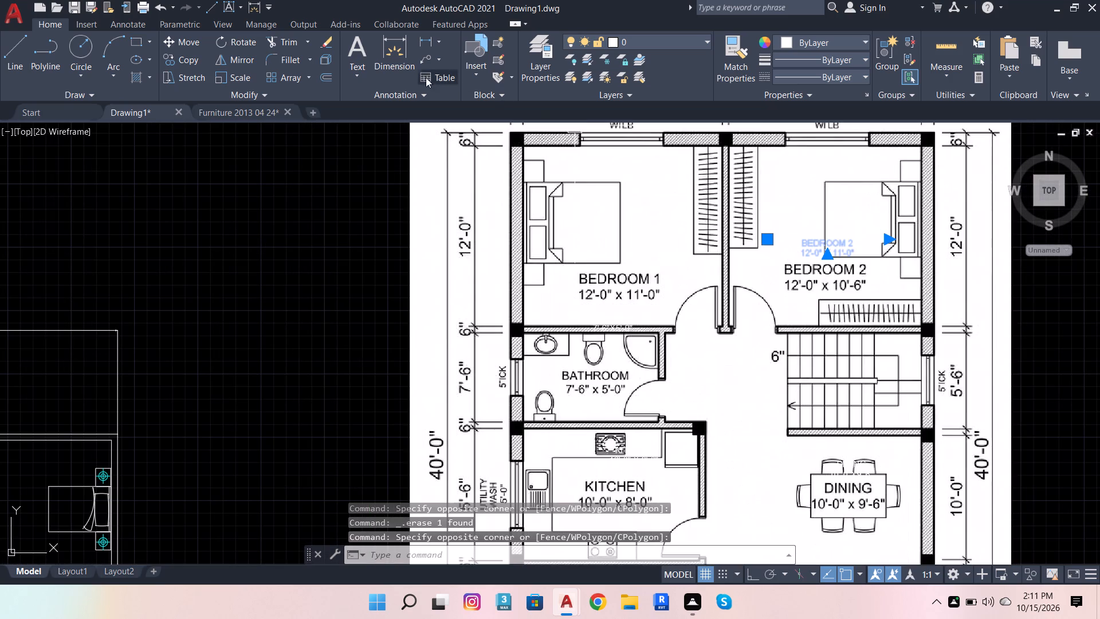
click(179, 44)
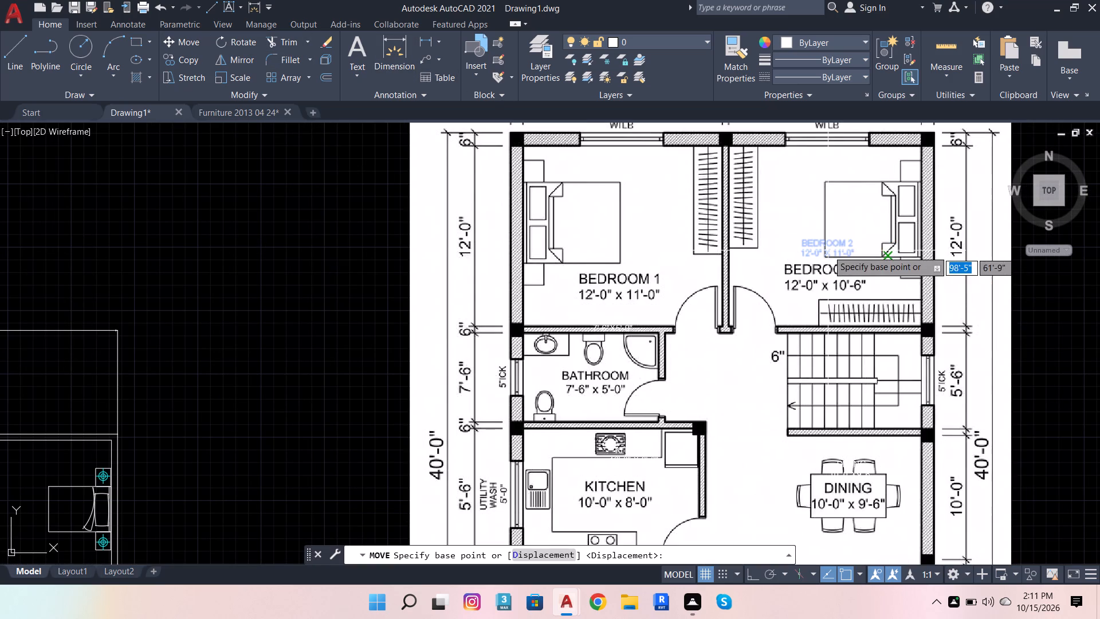
click(825, 246)
scroll(906, 238, down, 4)
scroll(827, 281, up, 3)
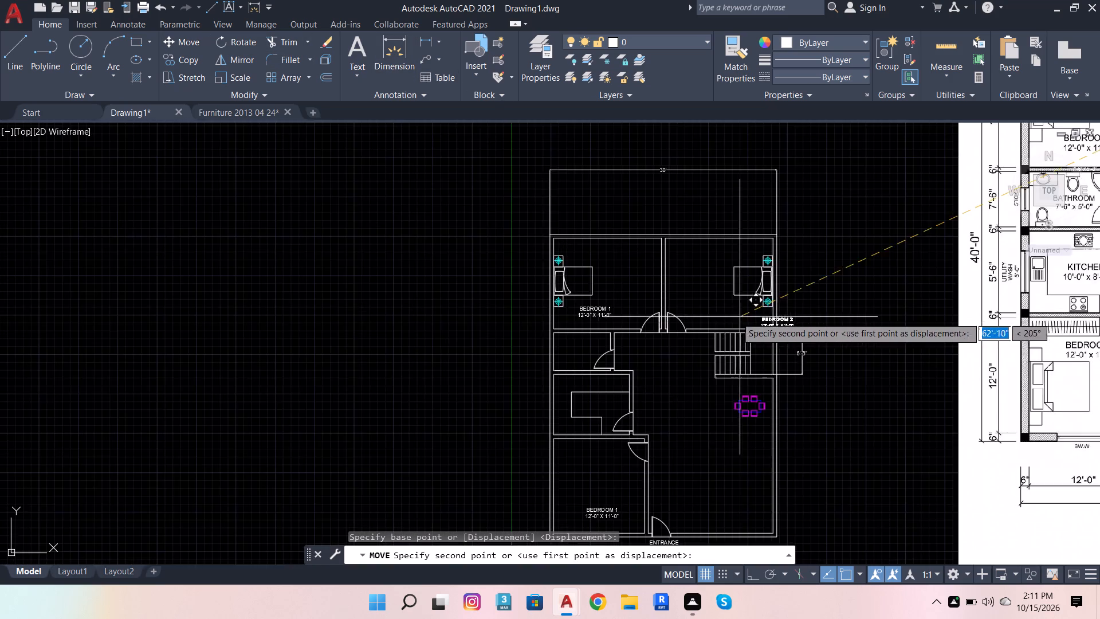
scroll(692, 313, up, 2)
click(685, 303)
scroll(577, 202, down, 4)
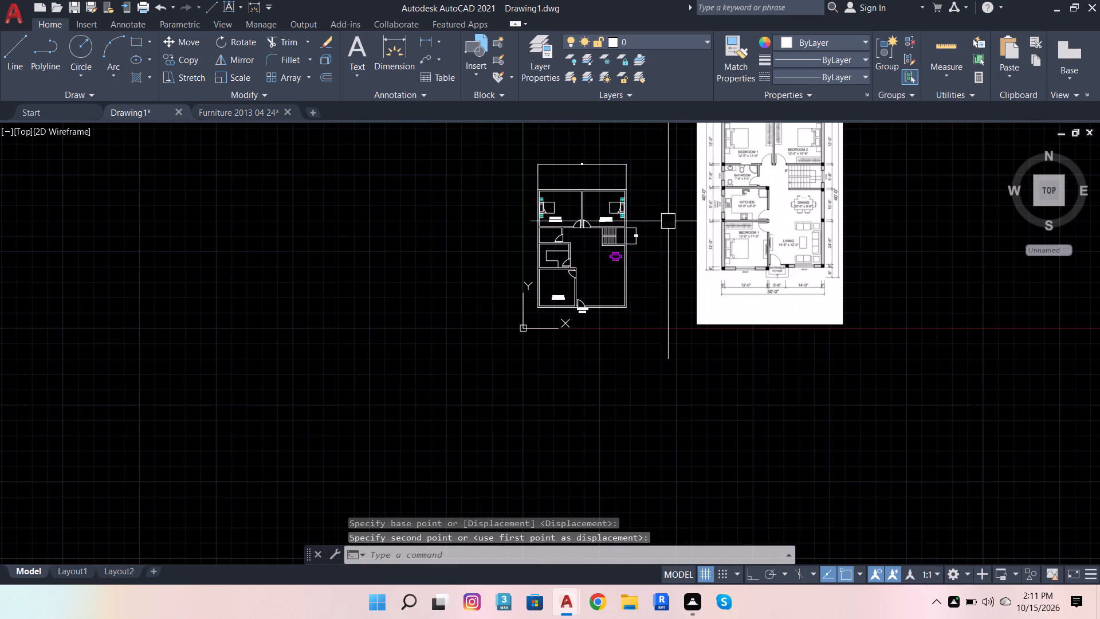
Move the DINING label from the reference image onto the dining table in the redrawn plan.
scroll(783, 194, up, 2)
click(753, 184)
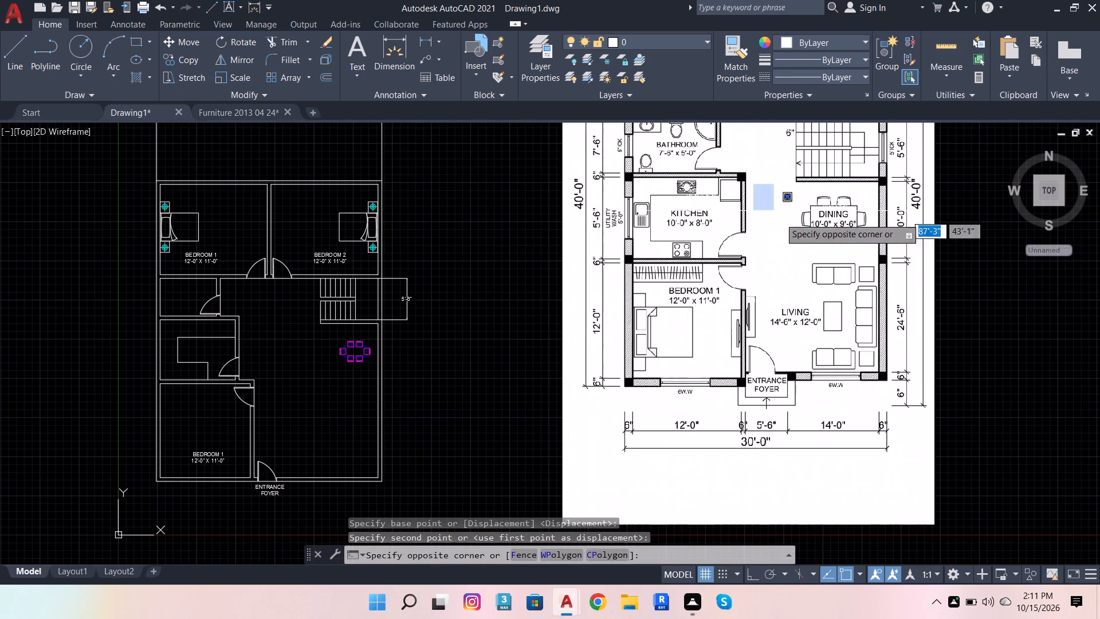
click(920, 252)
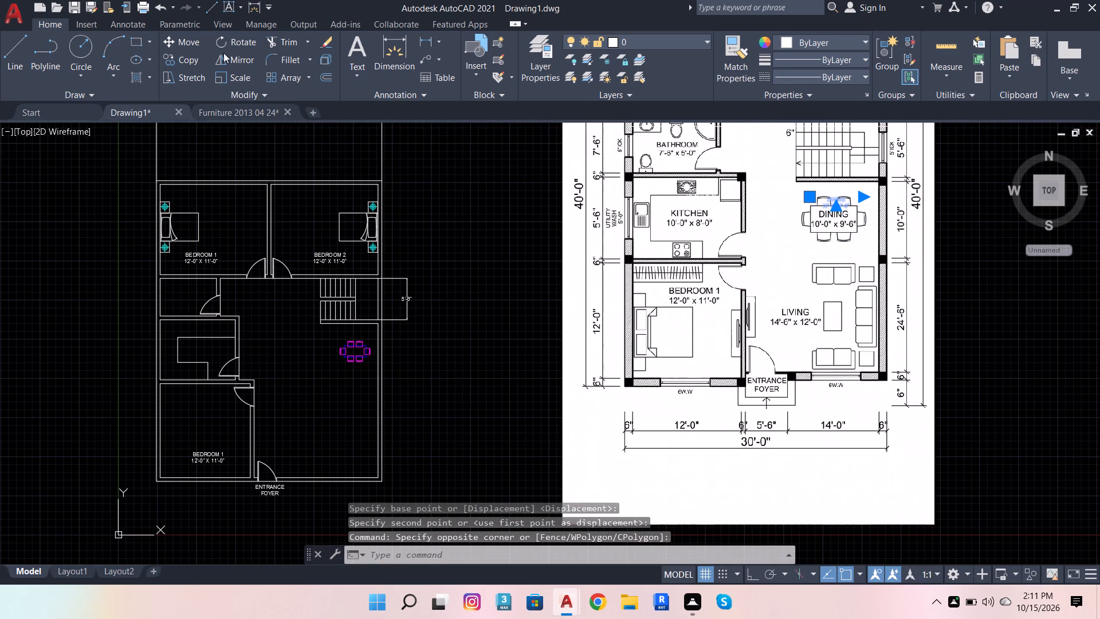
click(193, 49)
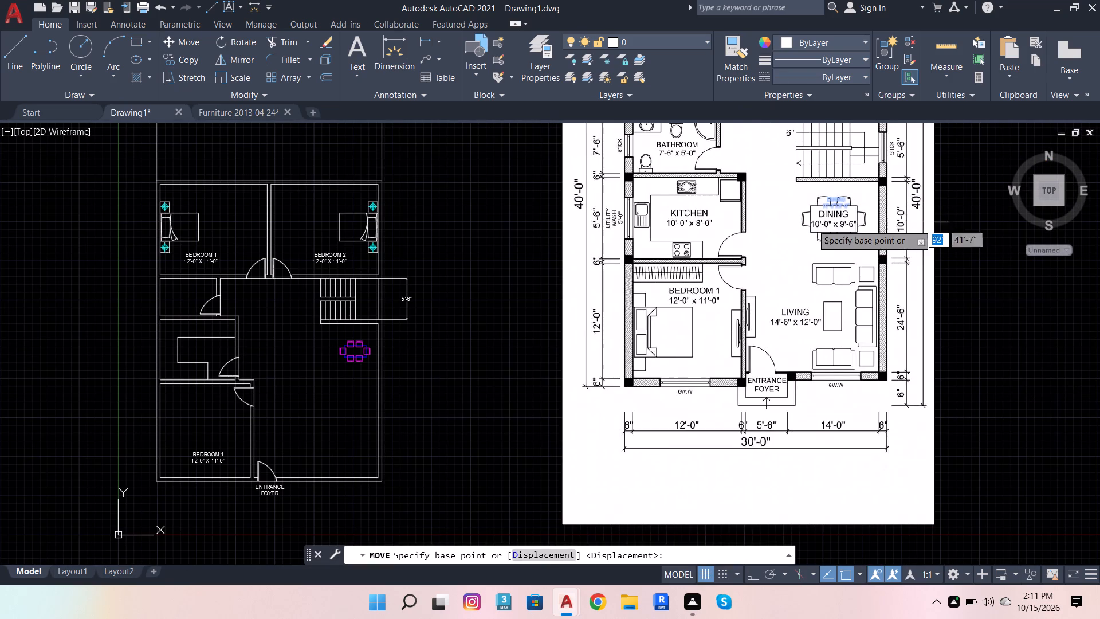
click(823, 201)
scroll(897, 244, down, 2)
scroll(669, 289, up, 2)
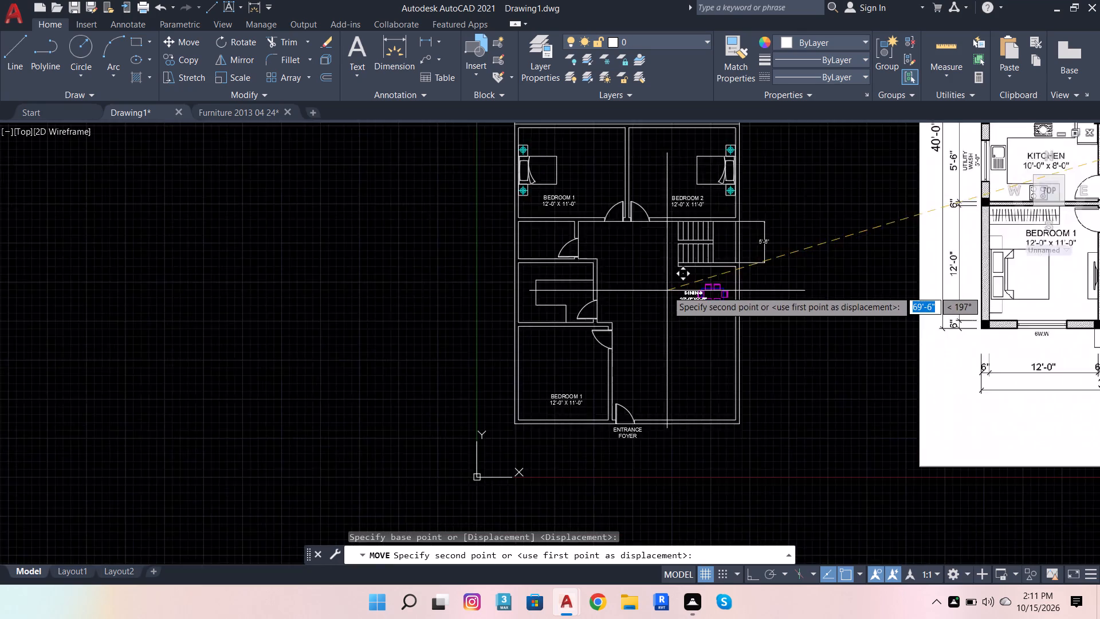
scroll(667, 291, up, 5)
scroll(663, 239, down, 4)
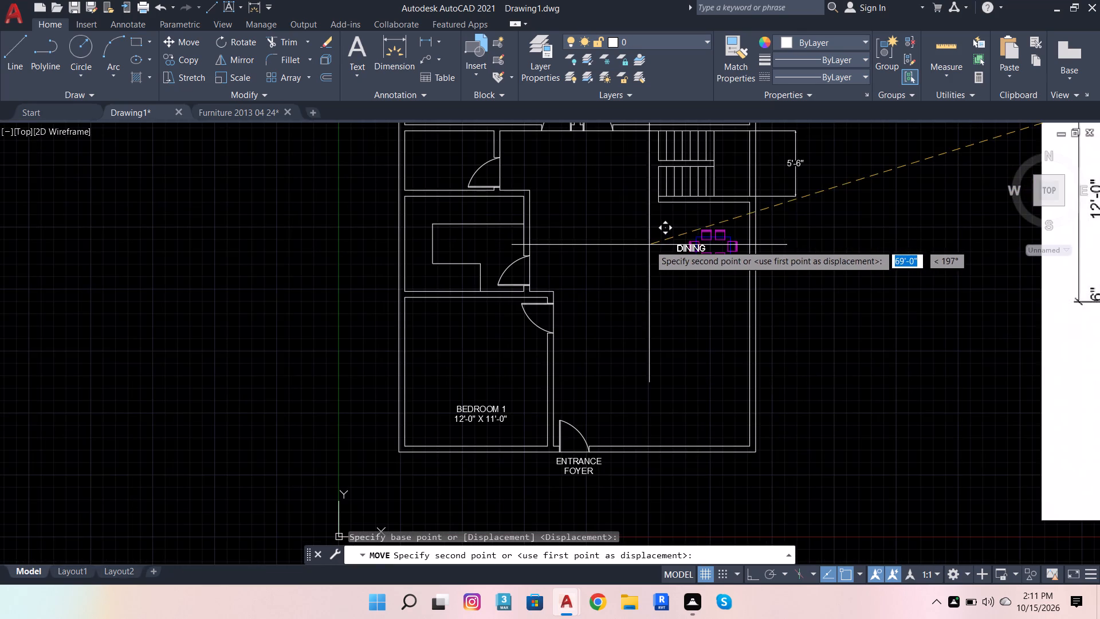
scroll(669, 239, up, 2)
click(671, 238)
Move the LIVING label from the reference image into the redrawn plan's living area, just right of the lower-left bedroom's door.
scroll(641, 207, down, 4)
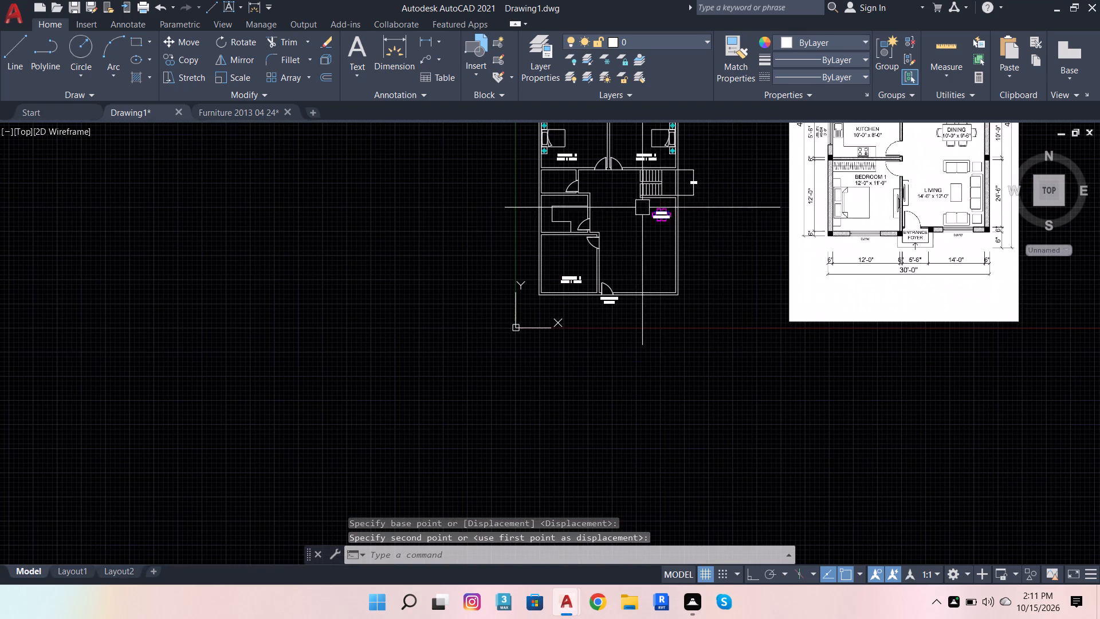
scroll(952, 193, up, 2)
click(809, 116)
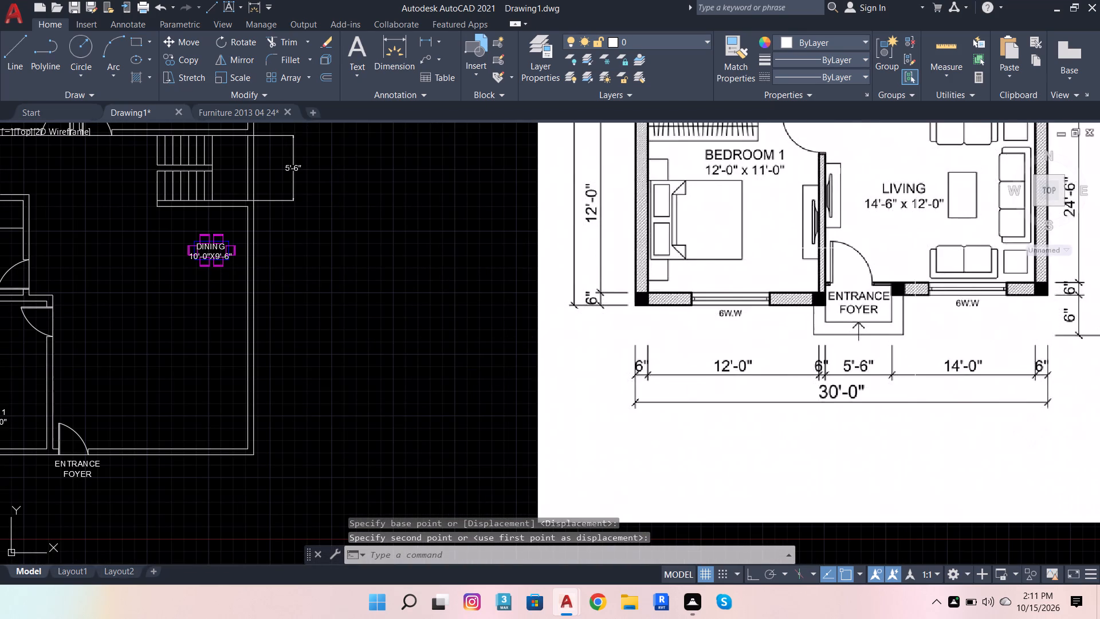
scroll(928, 283, down, 1)
scroll(690, 238, down, 2)
scroll(796, 211, up, 2)
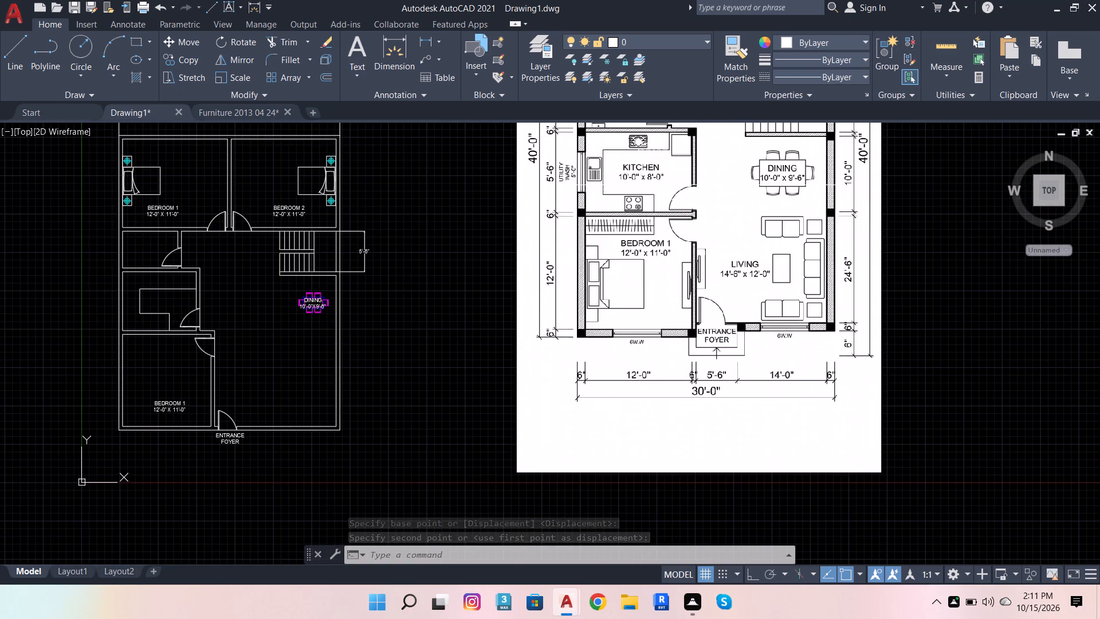
click(702, 183)
click(822, 307)
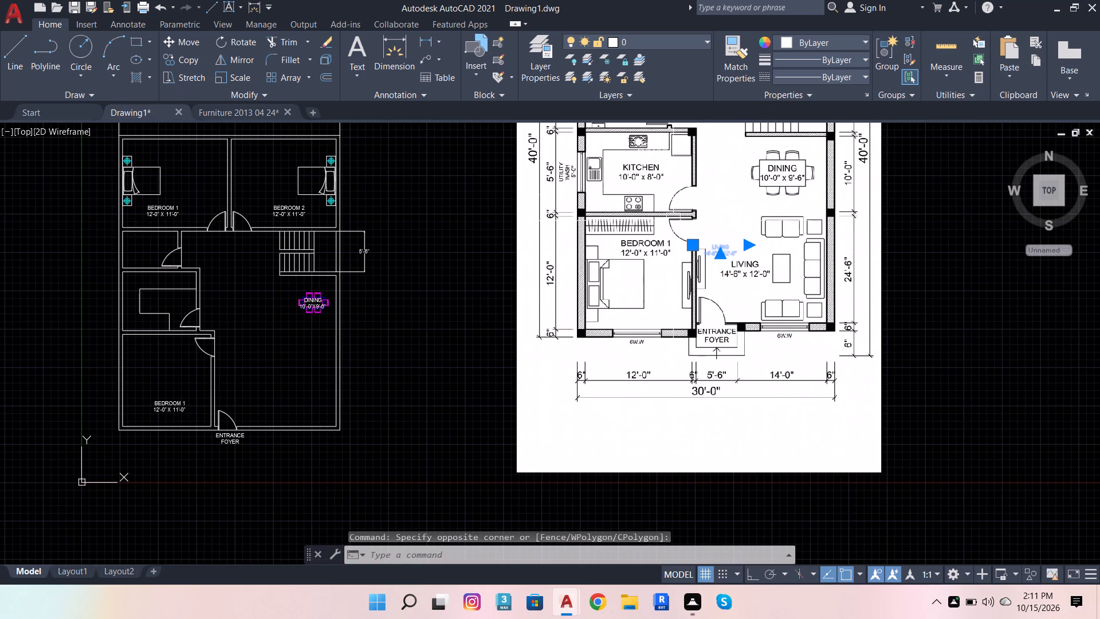
click(190, 45)
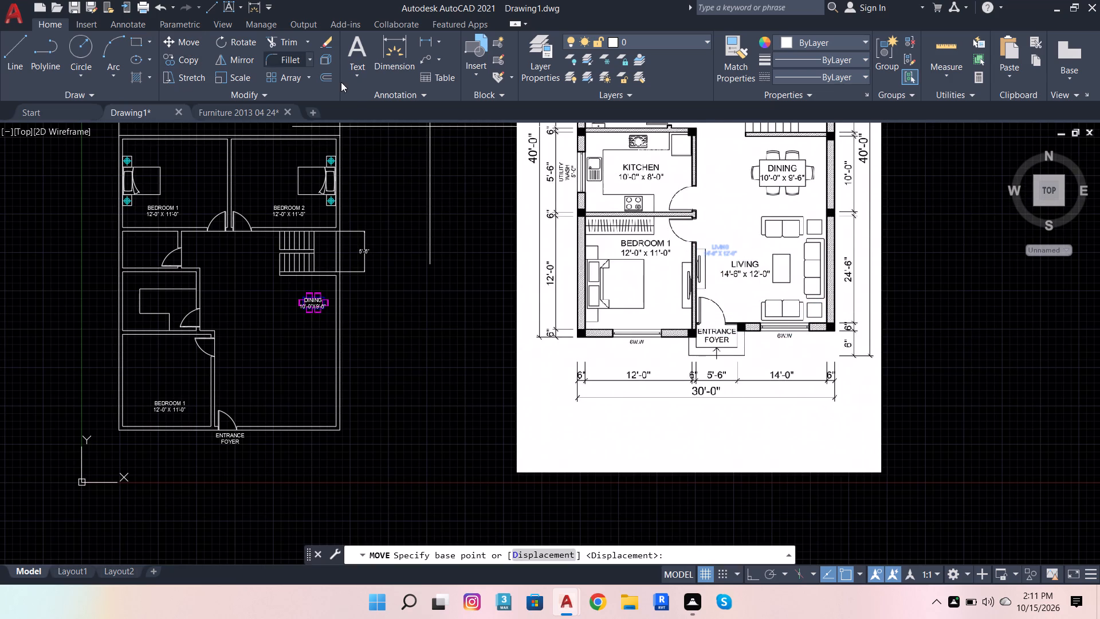
click(729, 245)
scroll(779, 243, down, 2)
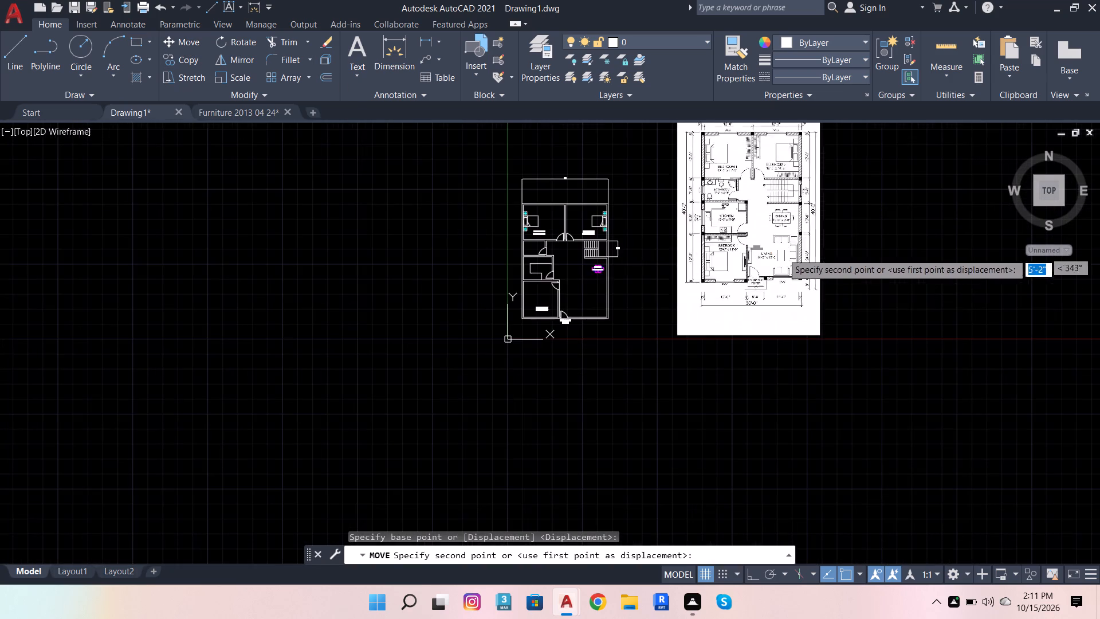
scroll(565, 281, up, 2)
click(602, 284)
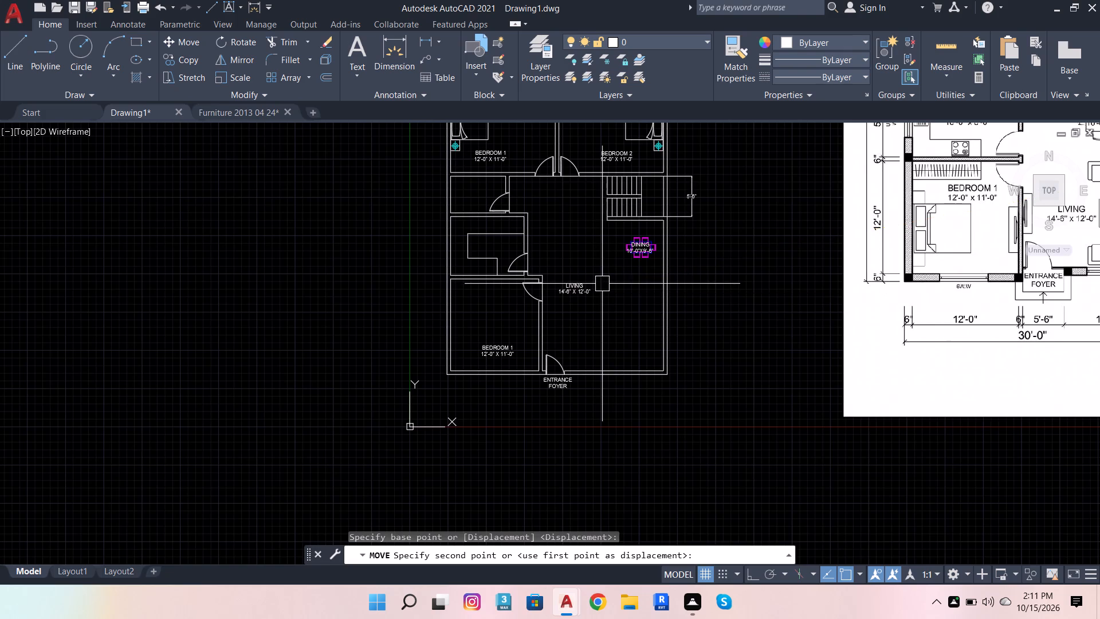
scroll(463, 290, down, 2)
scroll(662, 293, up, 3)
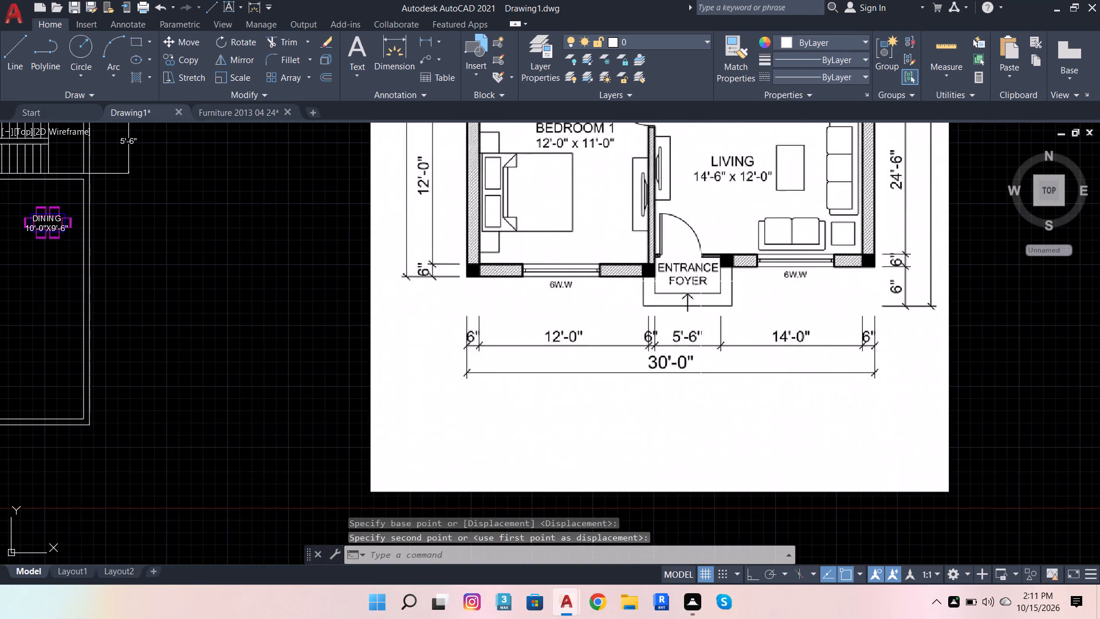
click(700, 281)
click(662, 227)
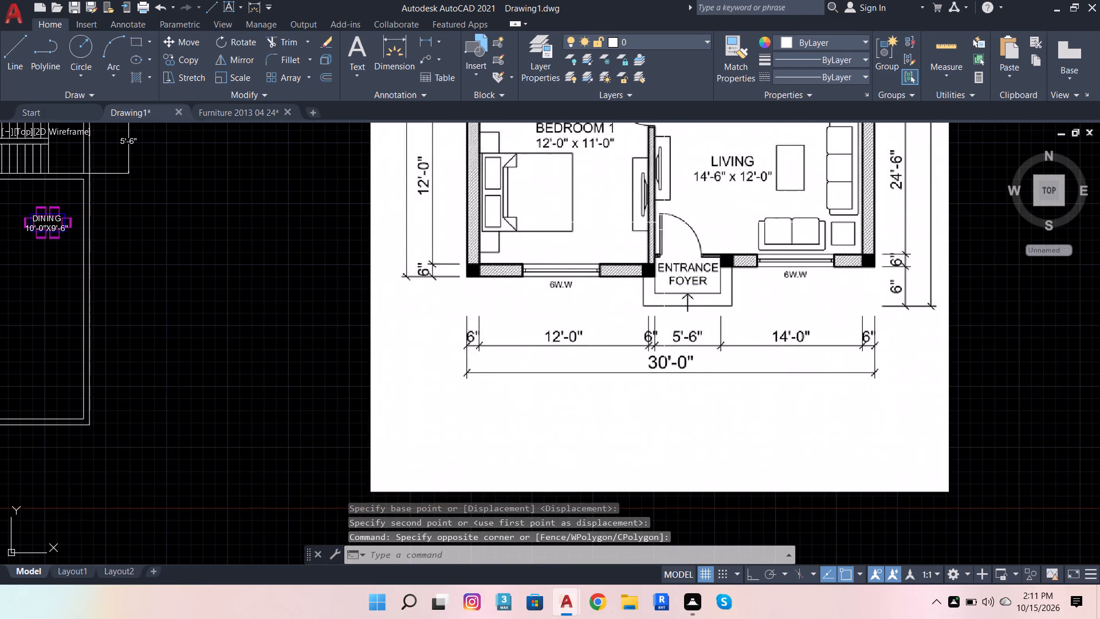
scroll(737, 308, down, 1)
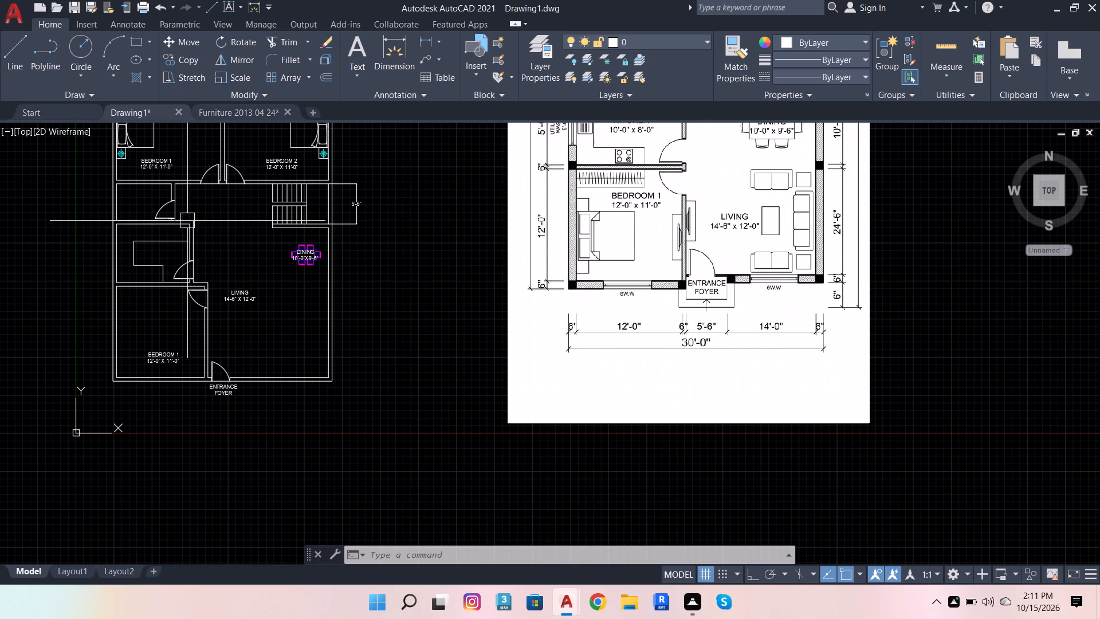
Open the recent drawing "workshop material".
click(68, 112)
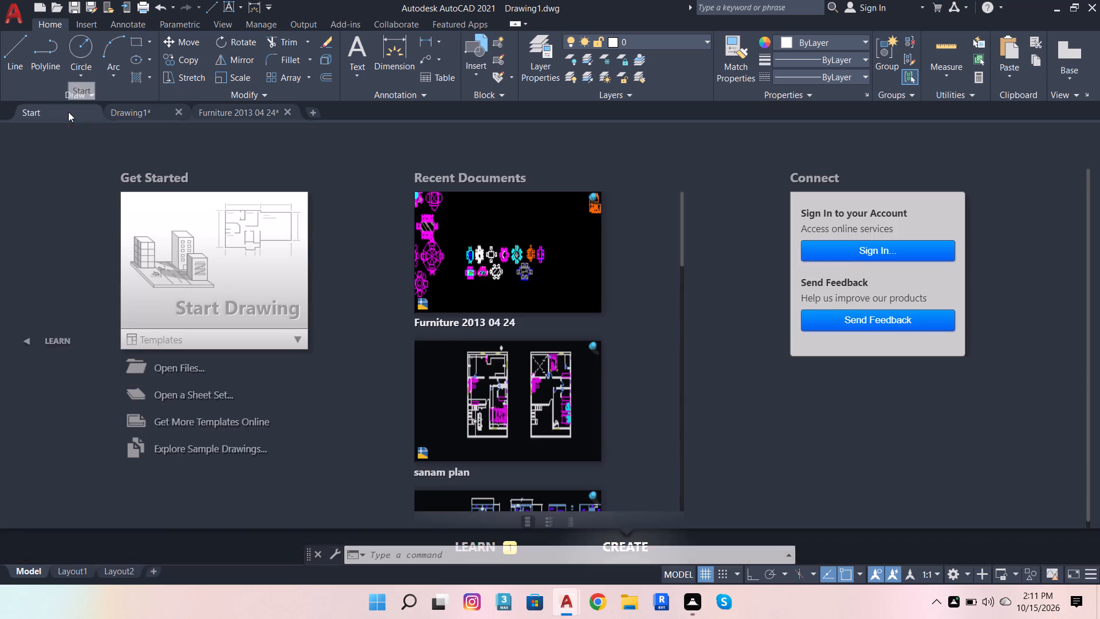
scroll(559, 305, down, 11)
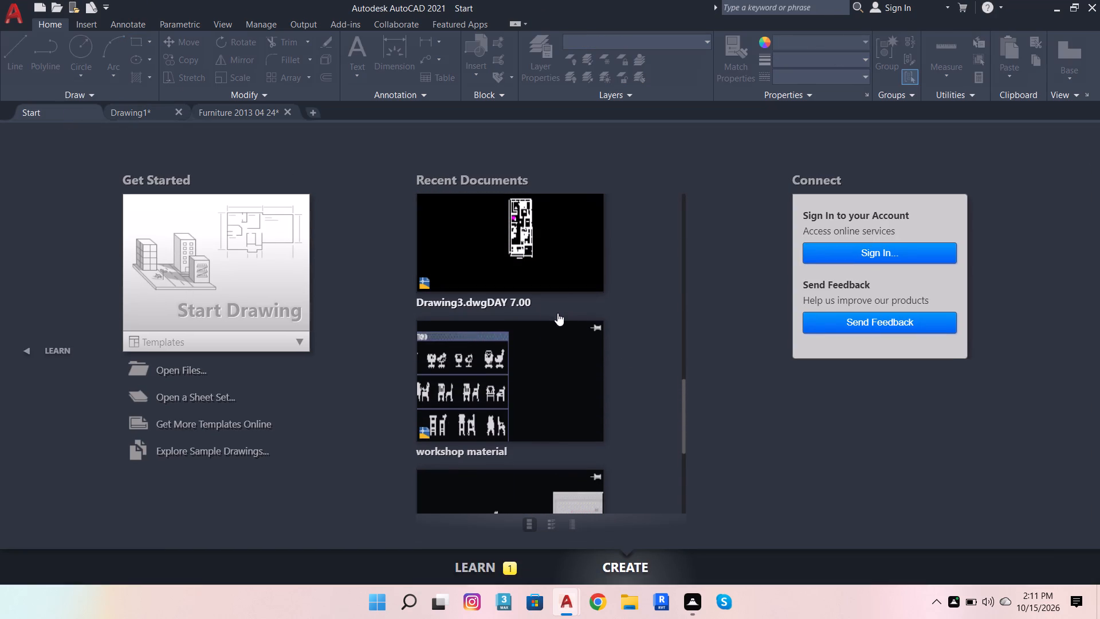
scroll(518, 374, down, 1)
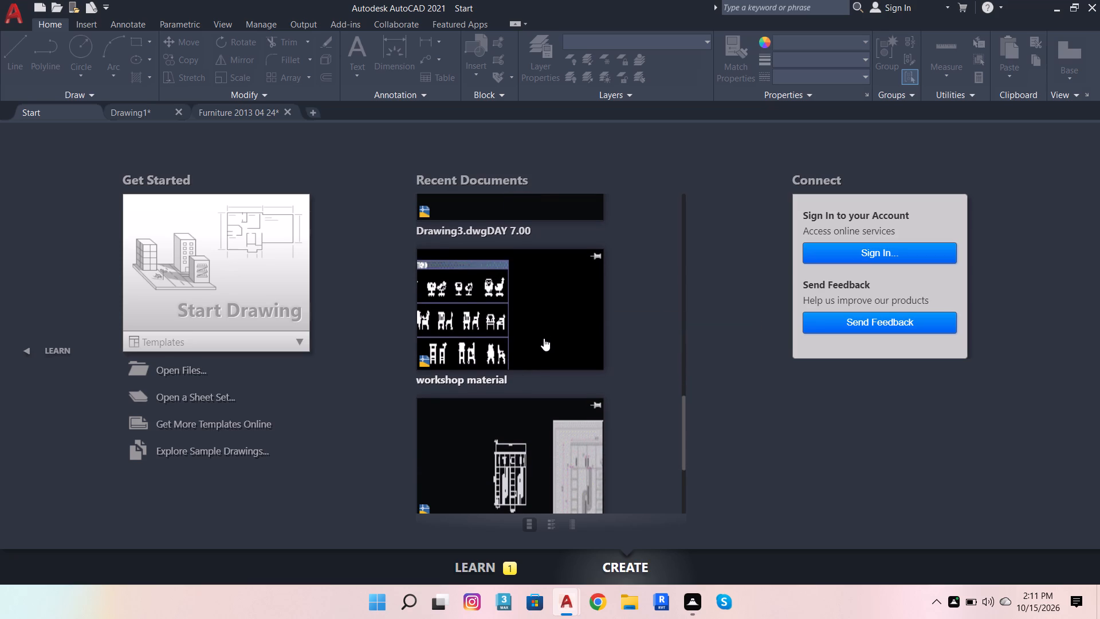
double_click(534, 332)
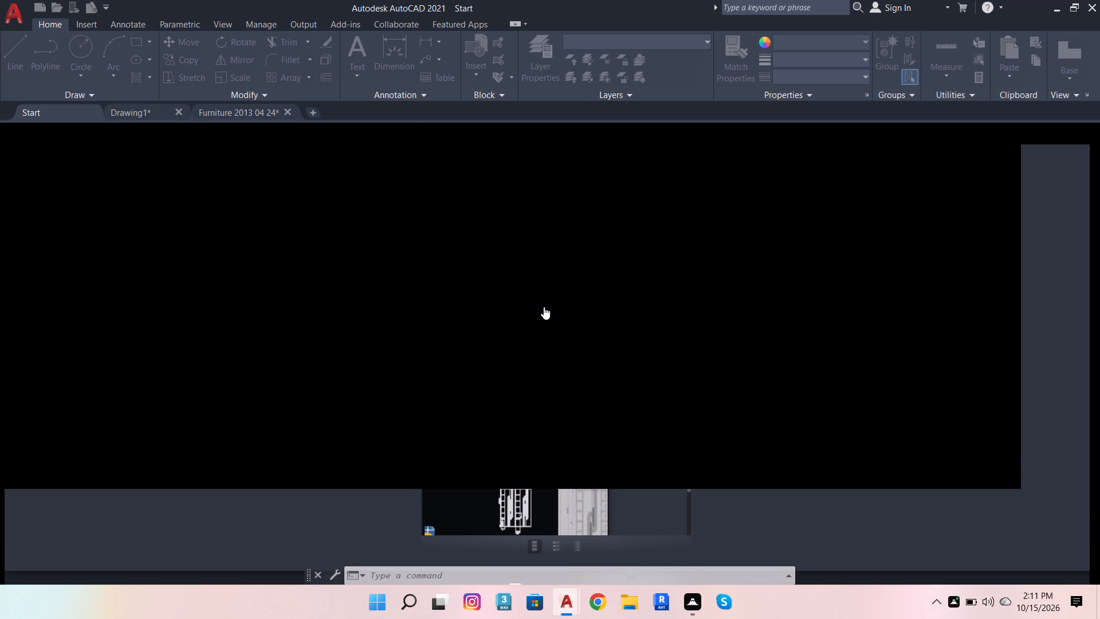
click(556, 308)
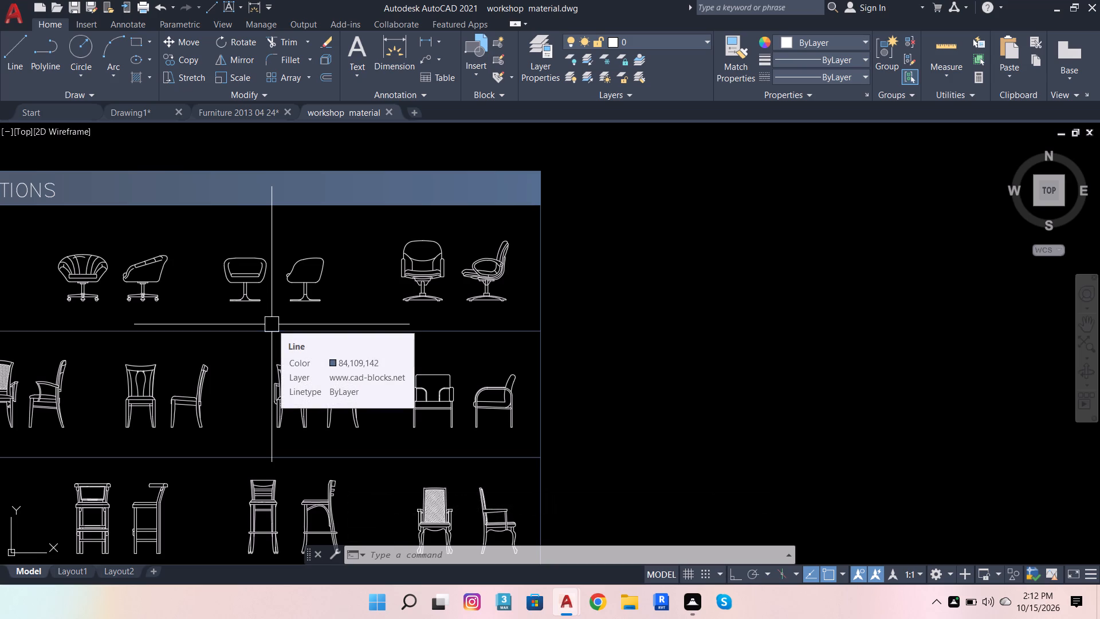
Copy the second sofa set in the top row of the SOFAS AND ARMCHAIRS DESIGNS sheet to the clipboard.
scroll(443, 390, down, 5)
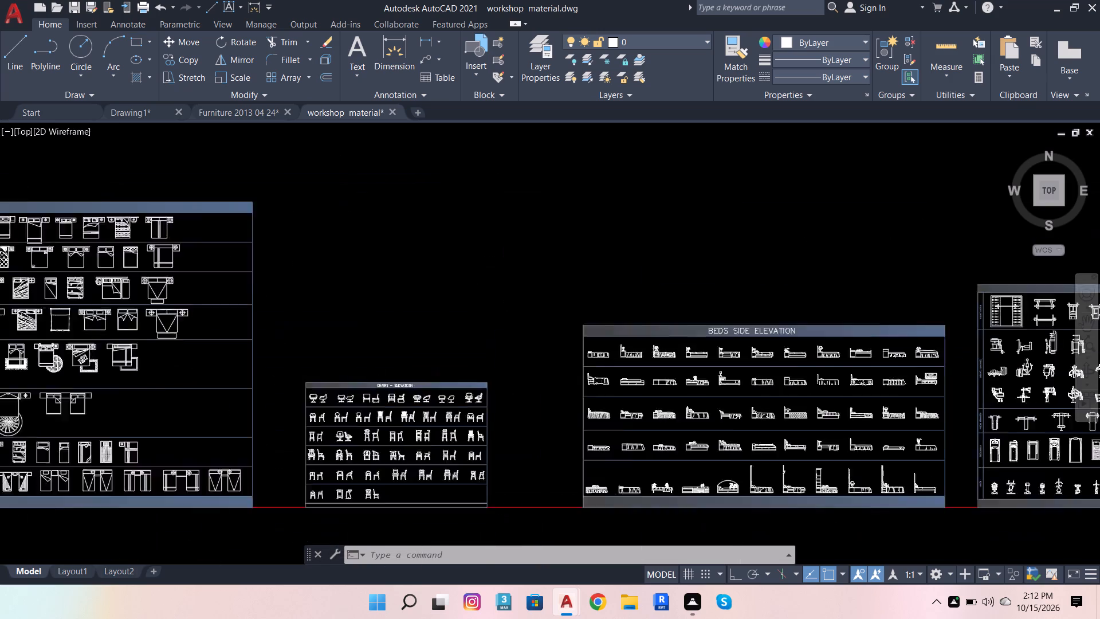
scroll(495, 410, down, 4)
scroll(396, 384, down, 2)
scroll(164, 358, up, 4)
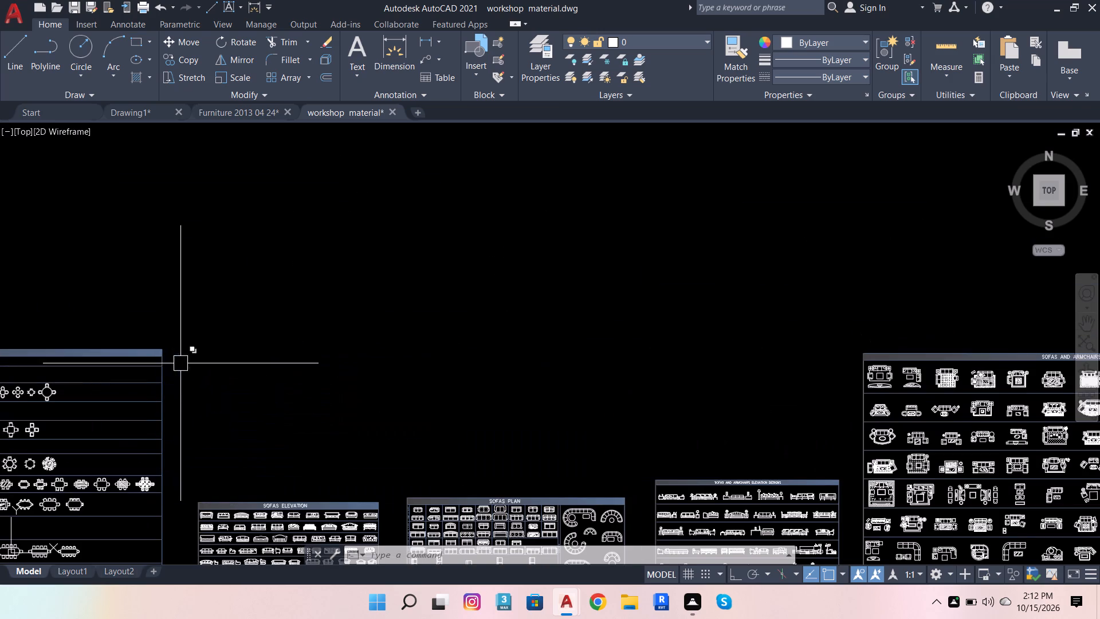
scroll(240, 367, down, 1)
scroll(755, 393, up, 3)
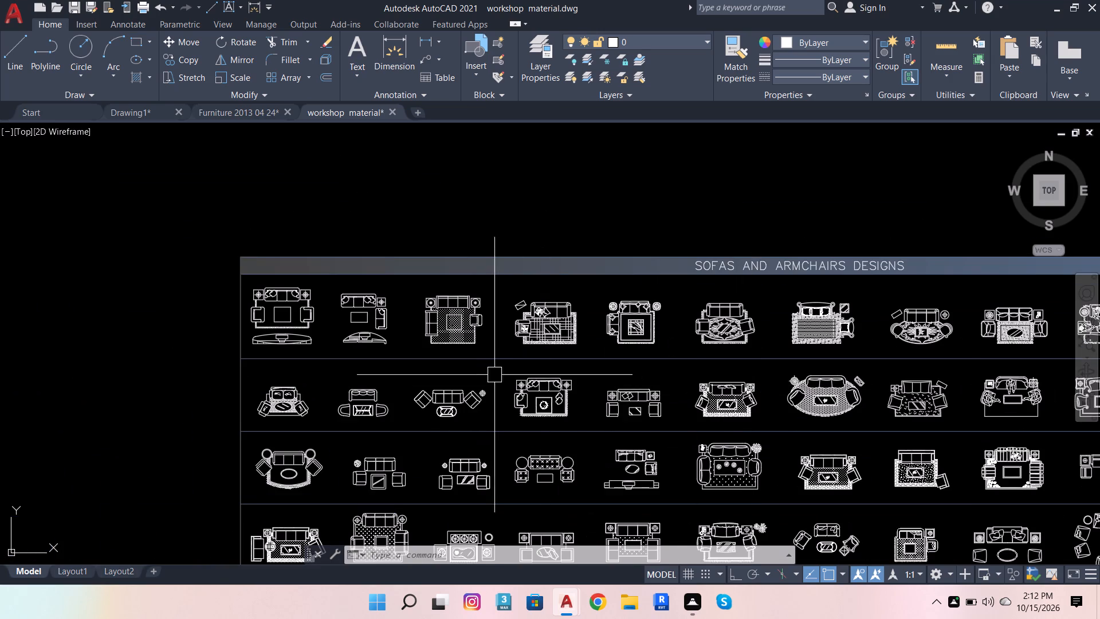
scroll(491, 325, up, 1)
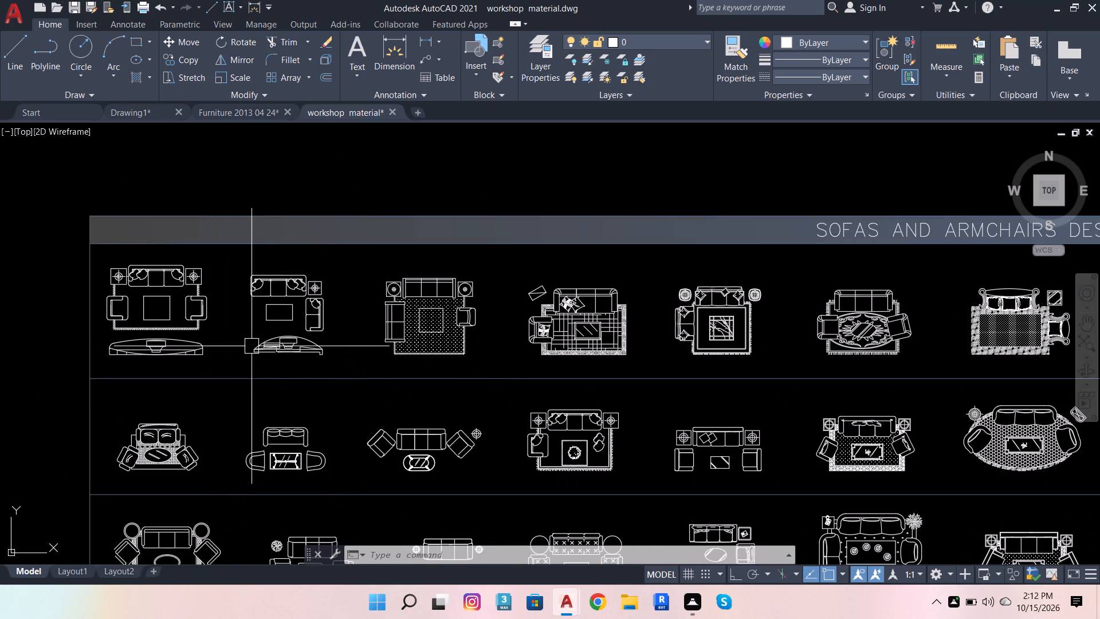
click(252, 346)
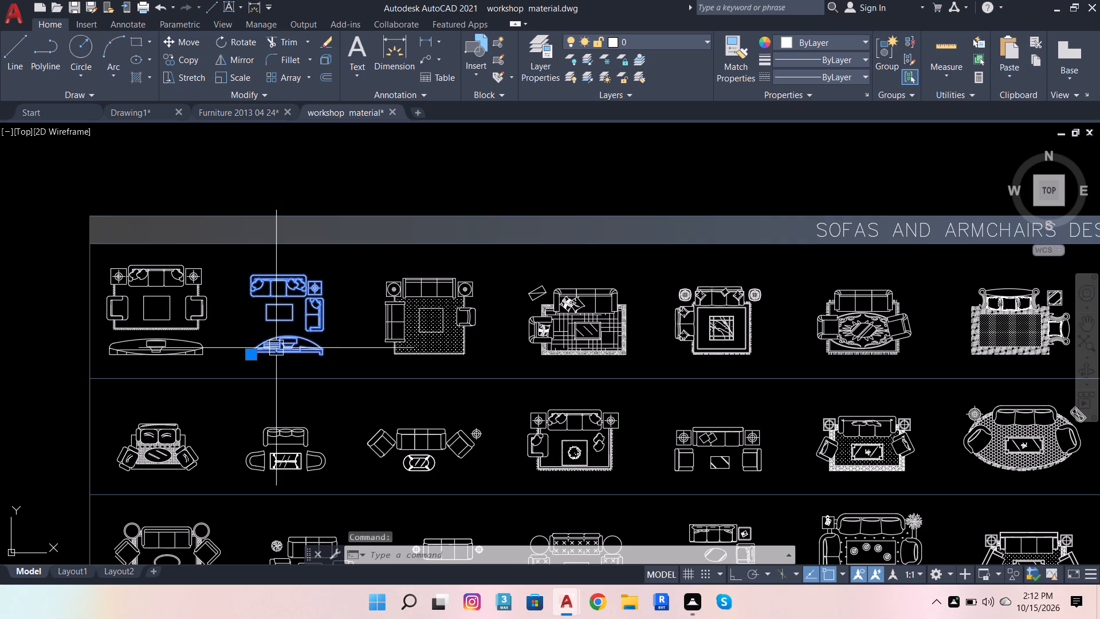
key(ctrl+c)
key(ctrl+c)
key(ctrl+c)
key(ctrl+c)
key(ctrl+c)
key(ctrl+c)
key(ctrl+c)
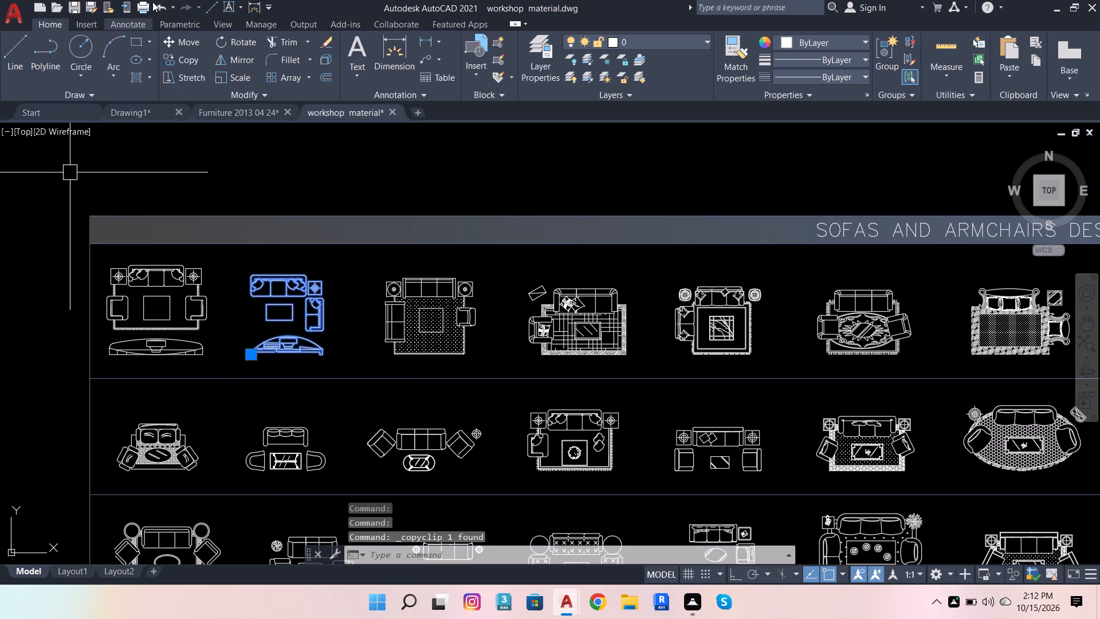
Paste the copied sofa set into Drawing1, in the empty space to the right of the reference image.
click(145, 110)
scroll(420, 246, down, 2)
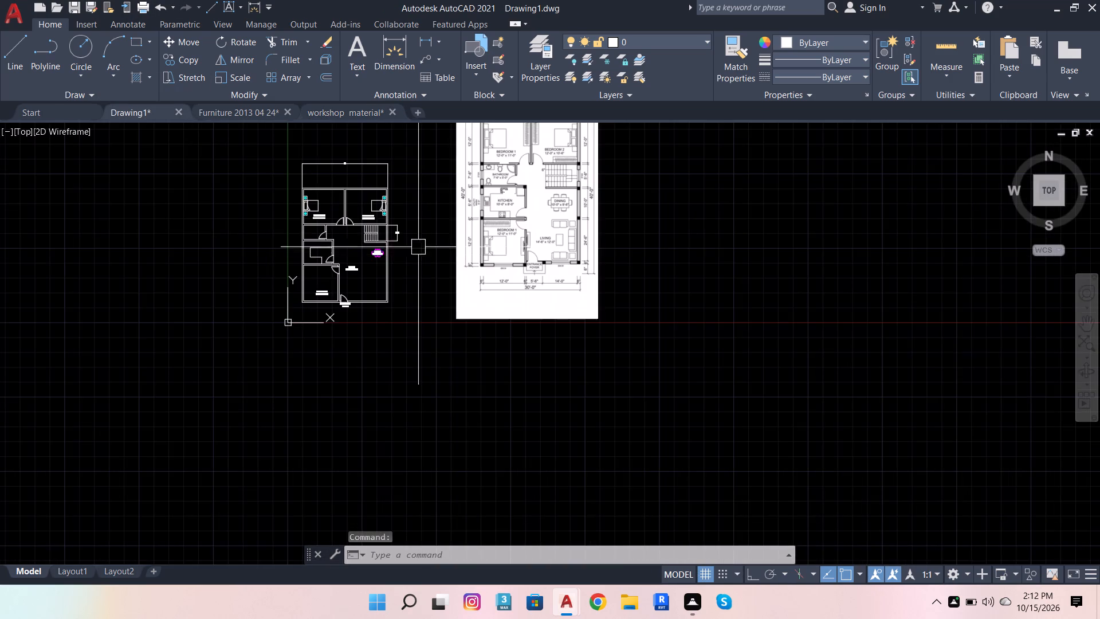
scroll(410, 285, up, 2)
key(ctrl+v)
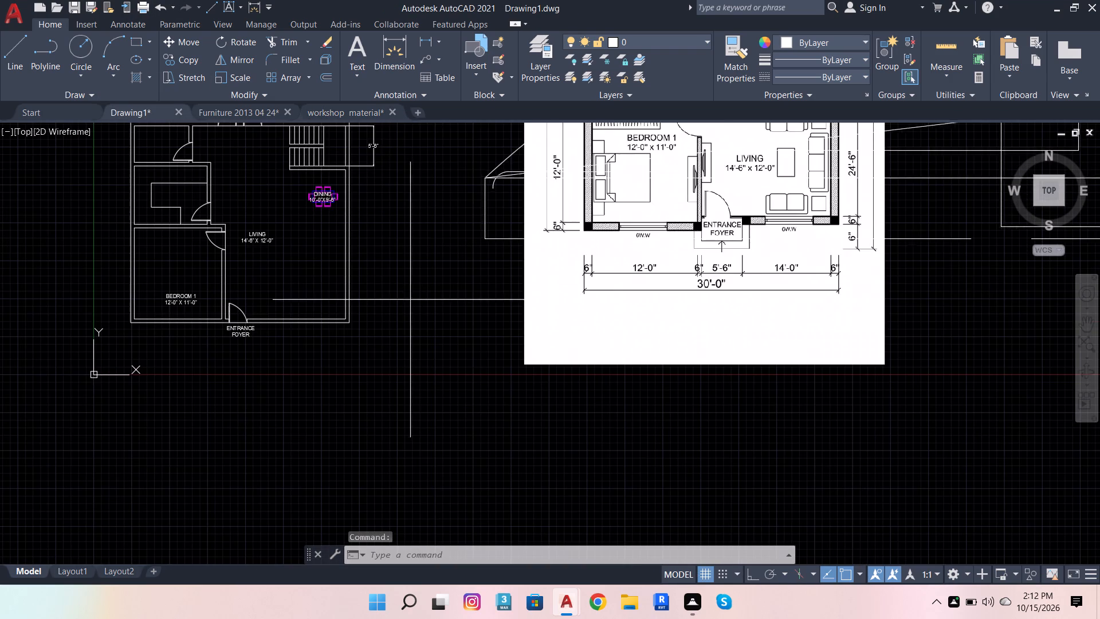
scroll(328, 436, down, 5)
click(561, 389)
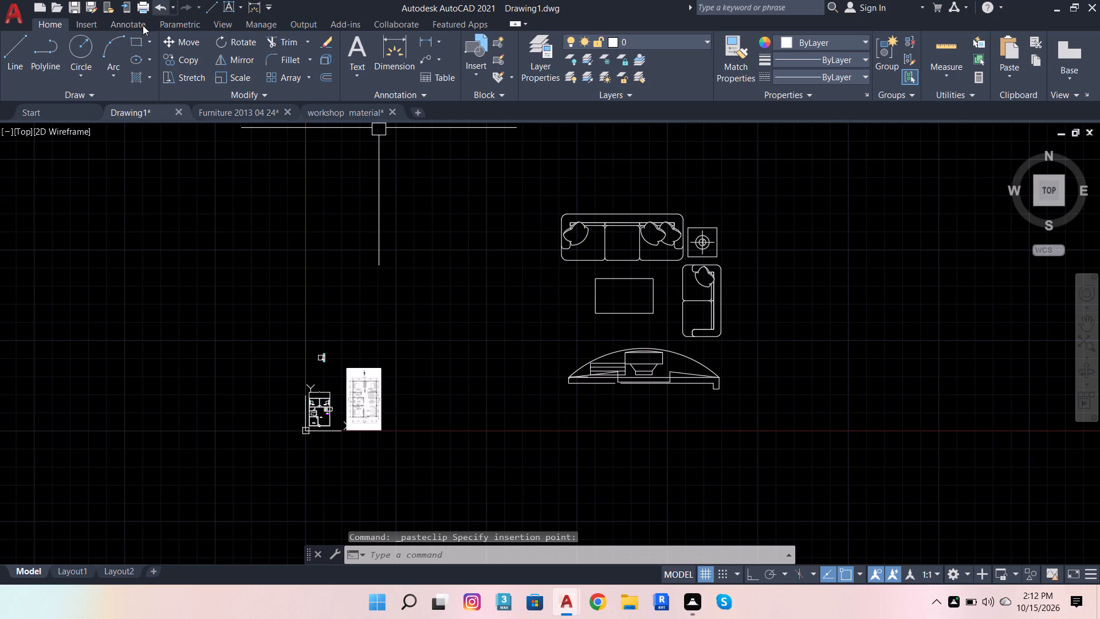
With Ortho on, draw a 1'6" vertical line down from the top edge of the sofa set's side table, near its right corner.
scroll(678, 299, up, 2)
scroll(568, 343, down, 3)
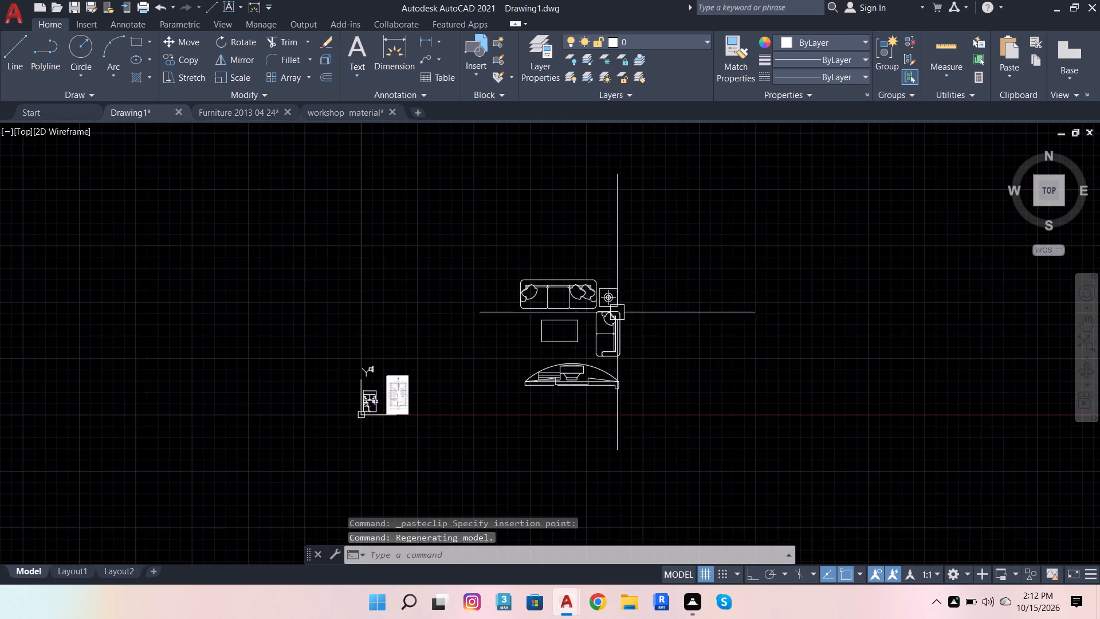
scroll(649, 287, up, 3)
click(12, 53)
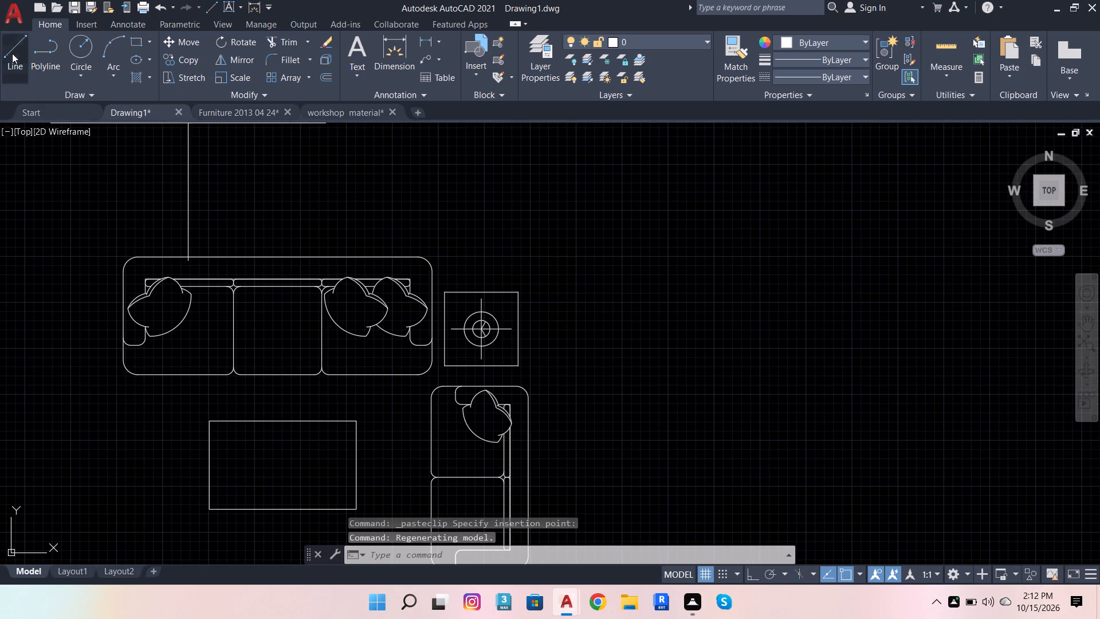
scroll(523, 296, up, 1)
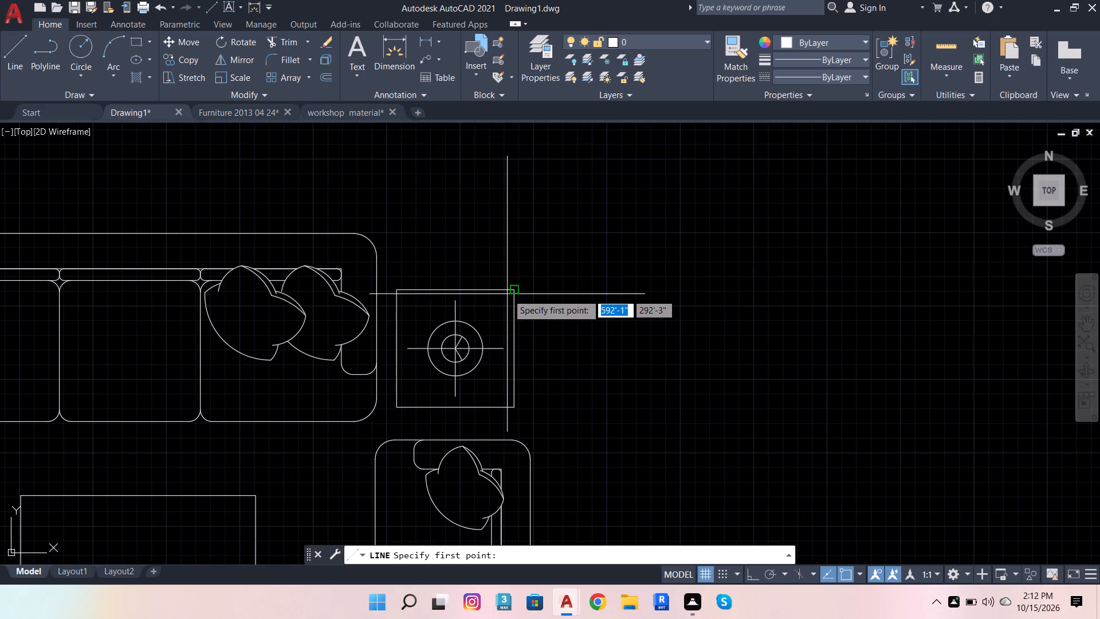
click(496, 290)
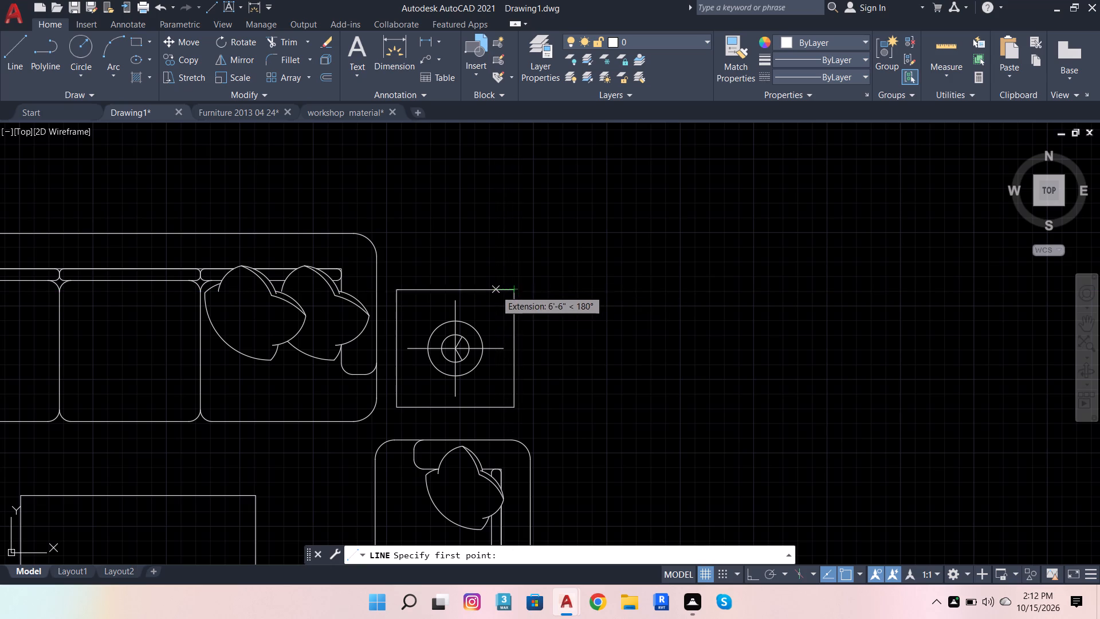
click(750, 577)
text(1')
key(6)
key(Return)
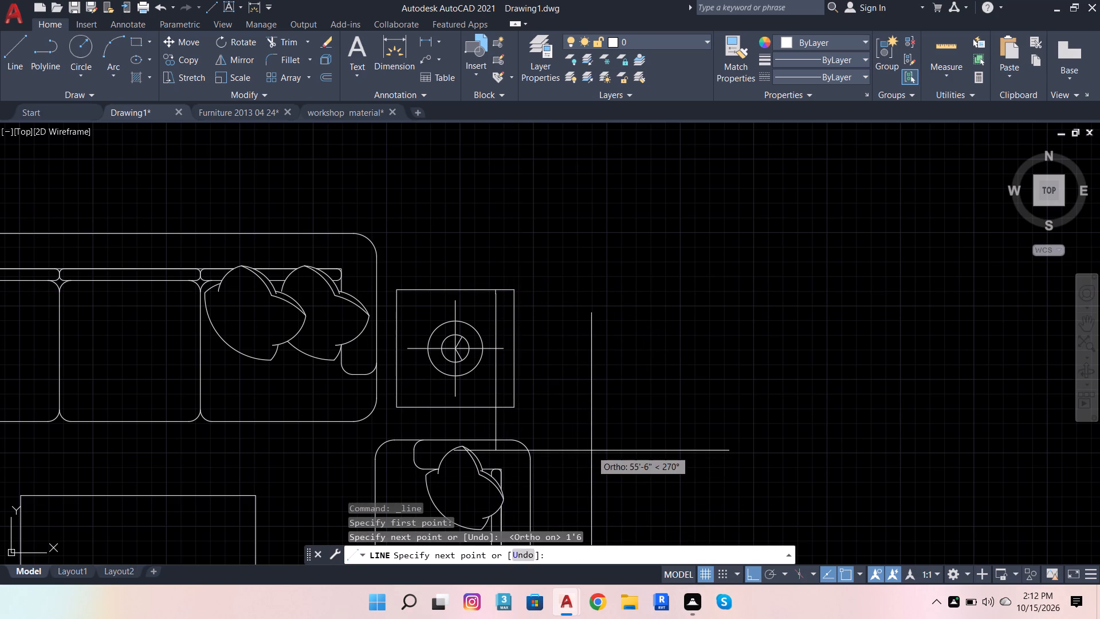
key(space)
Scale the pasted sofa set down freehand, using the top end of the 1'6" line as the base point.
scroll(528, 299, up, 3)
click(462, 293)
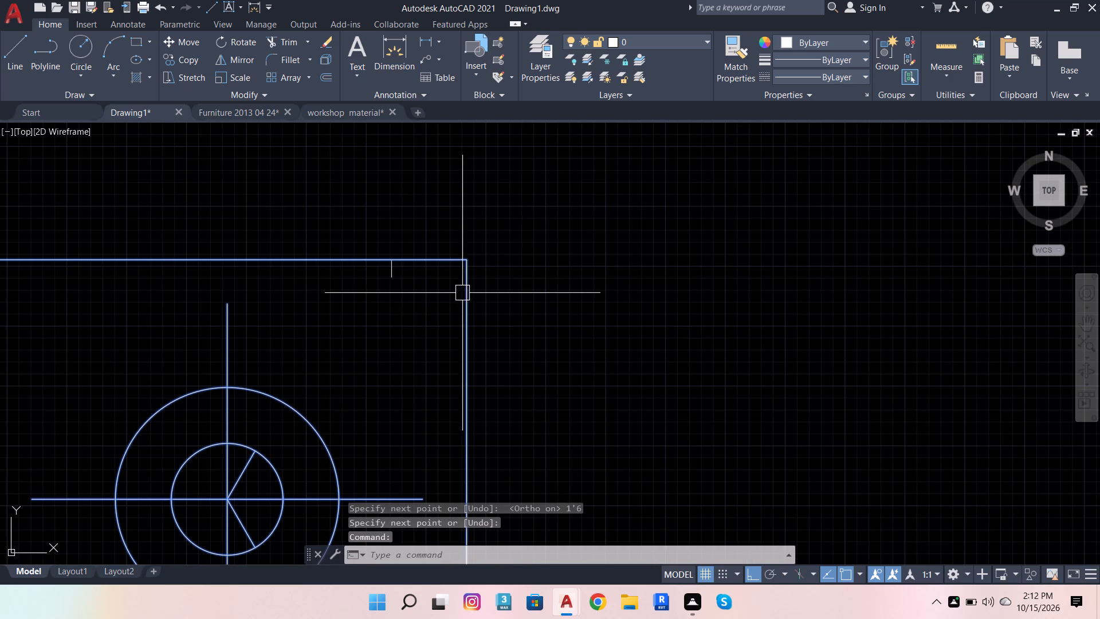
click(228, 73)
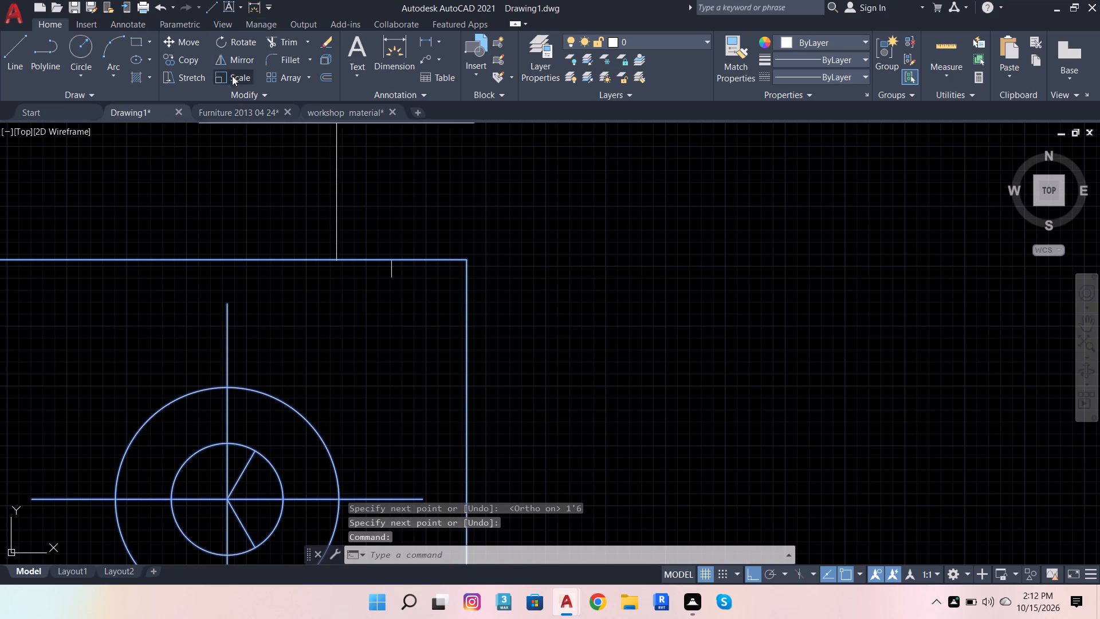
click(388, 258)
scroll(389, 276, up, 2)
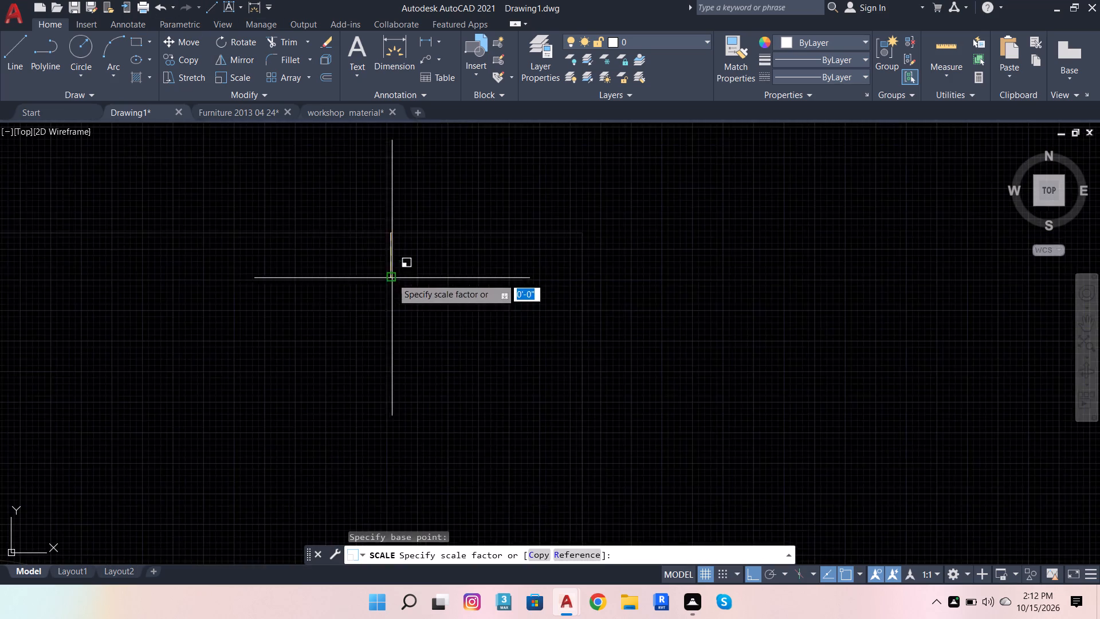
scroll(392, 279, up, 1)
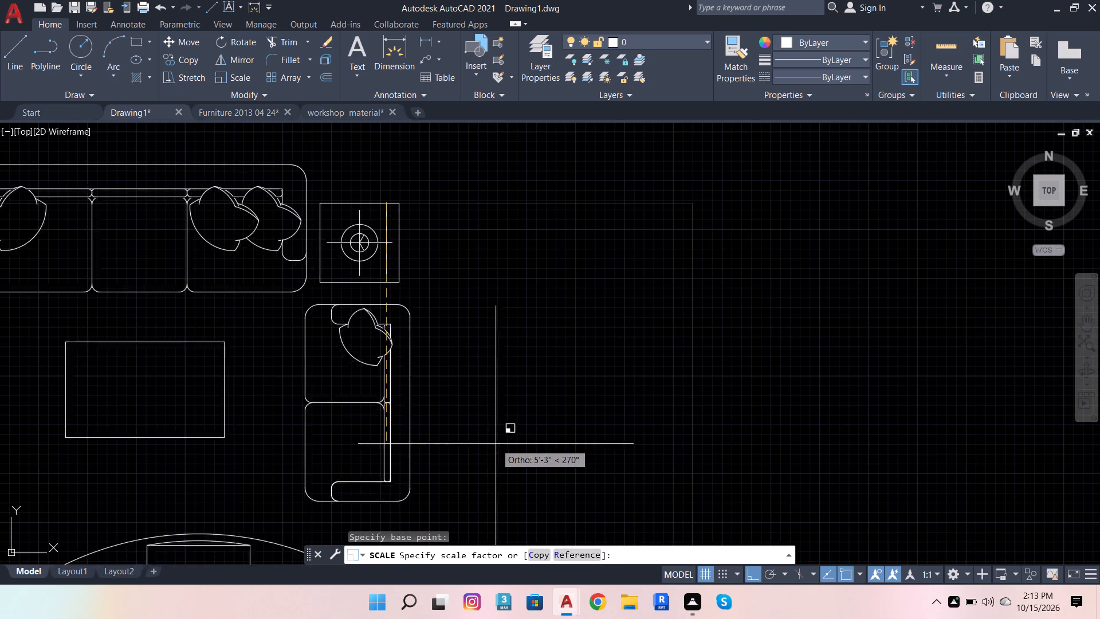
scroll(489, 408, up, 2)
scroll(509, 457, down, 2)
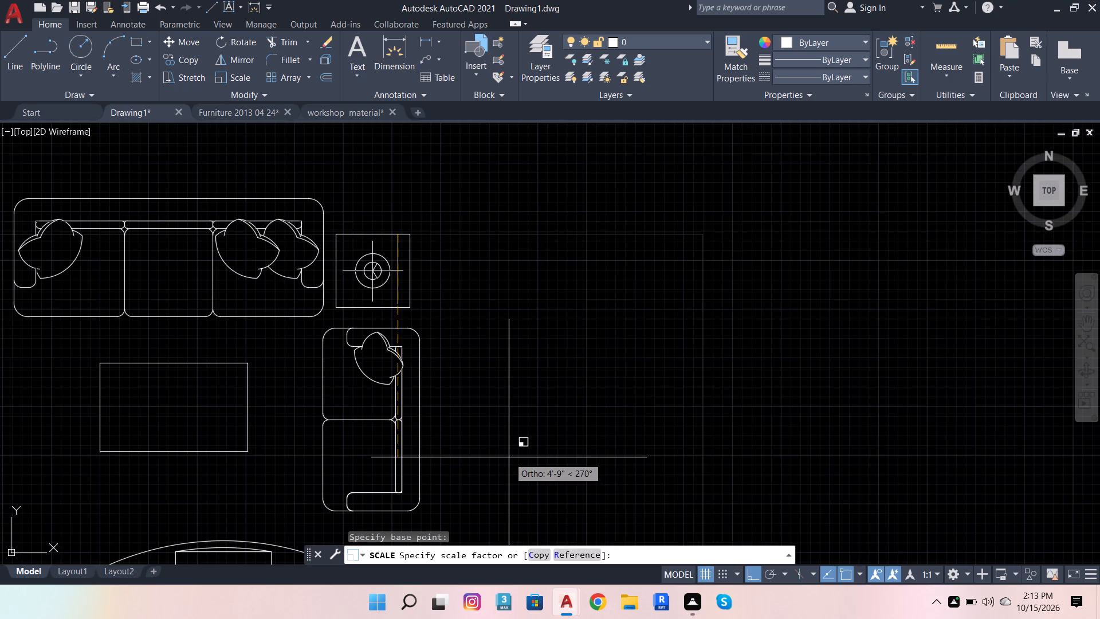
scroll(507, 457, up, 1)
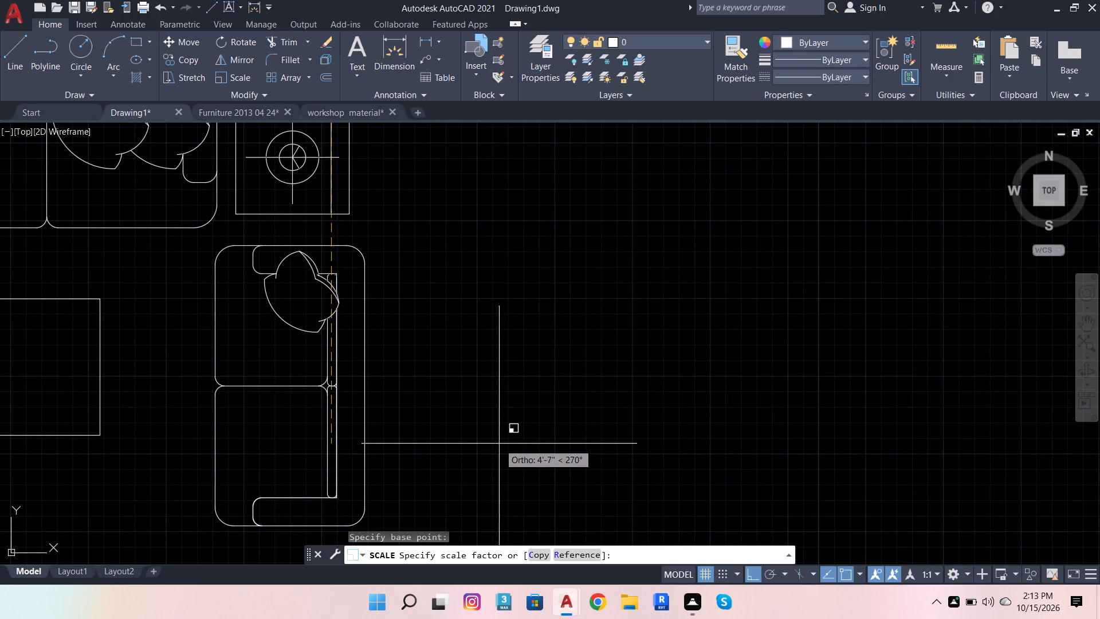
click(500, 438)
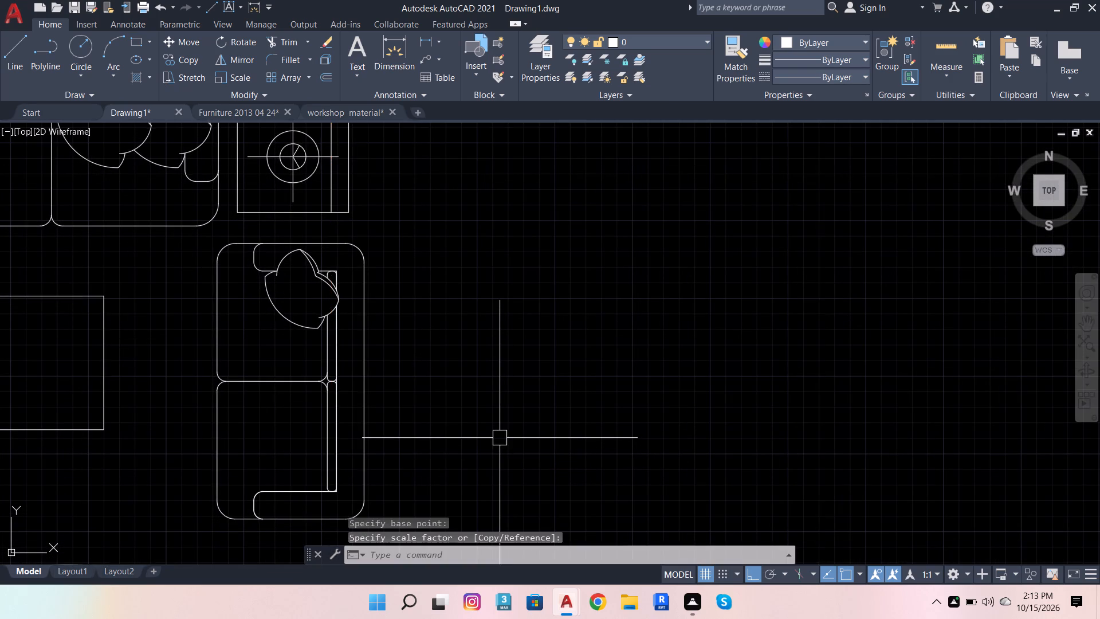
Erase the vertical 1'6" line crossing the sofa set's side table.
scroll(531, 440, down, 2)
scroll(439, 340, up, 3)
click(490, 351)
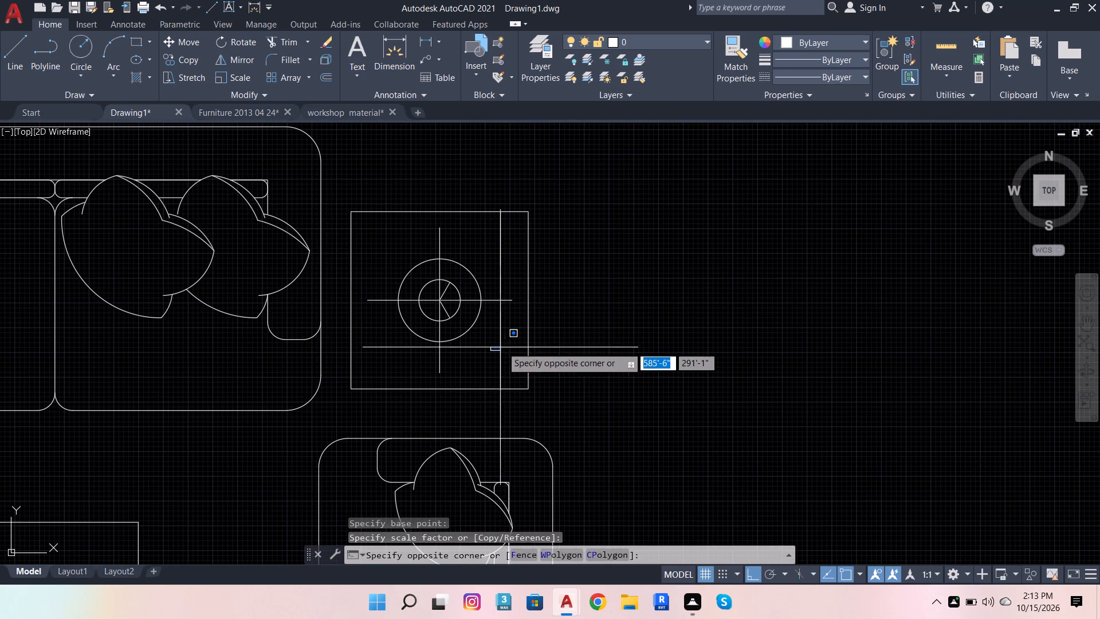
click(507, 346)
click(503, 342)
key(Delete)
scroll(531, 343, down, 3)
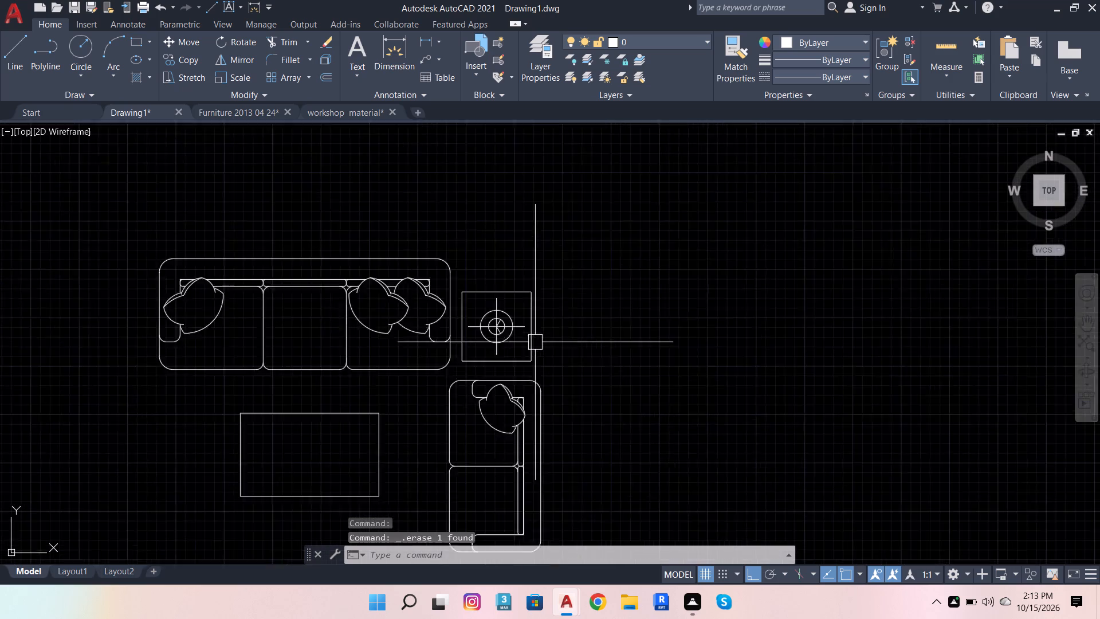
Open the sofa set block for editing, copy its curved TV unit to the clipboard, and close the Block Editor.
scroll(535, 342, down, 3)
scroll(455, 401, up, 3)
scroll(417, 378, down, 2)
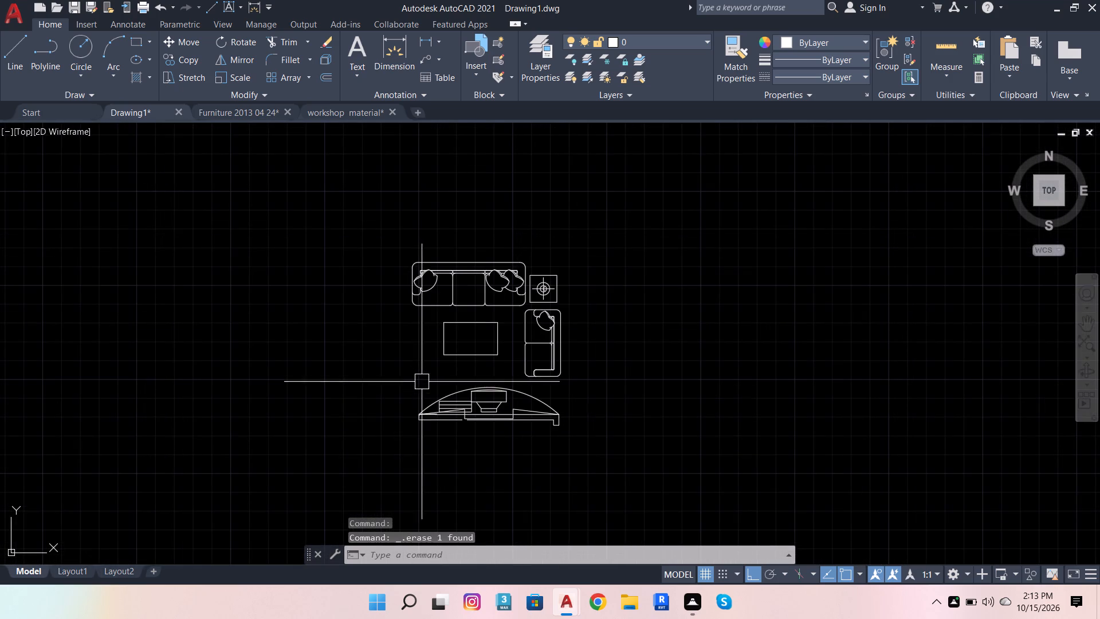
click(394, 371)
click(675, 471)
double_click(522, 394)
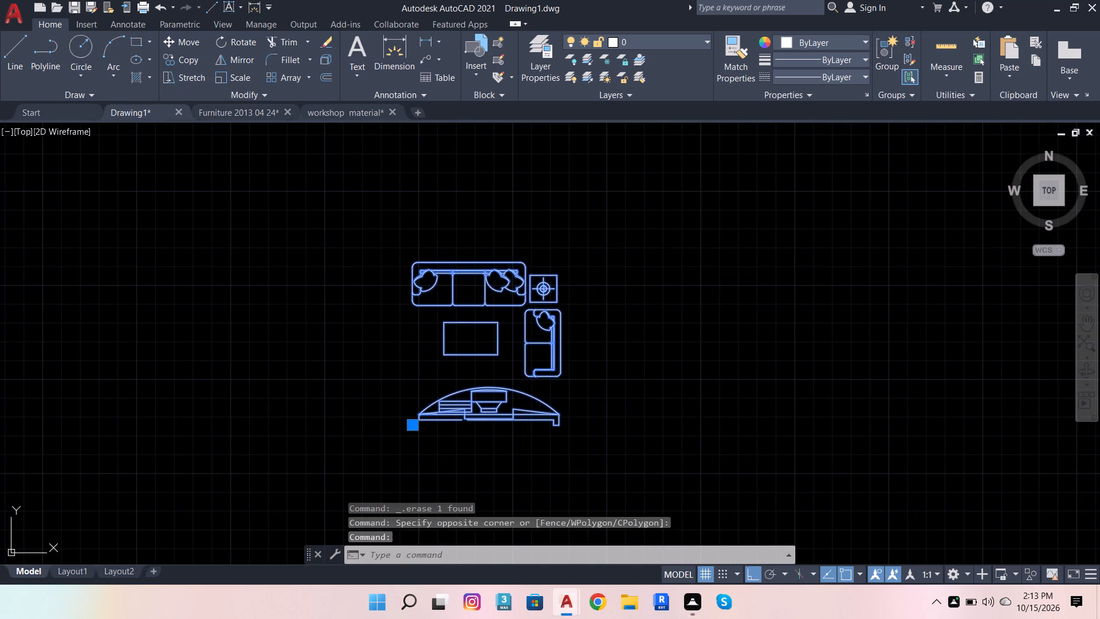
click(540, 400)
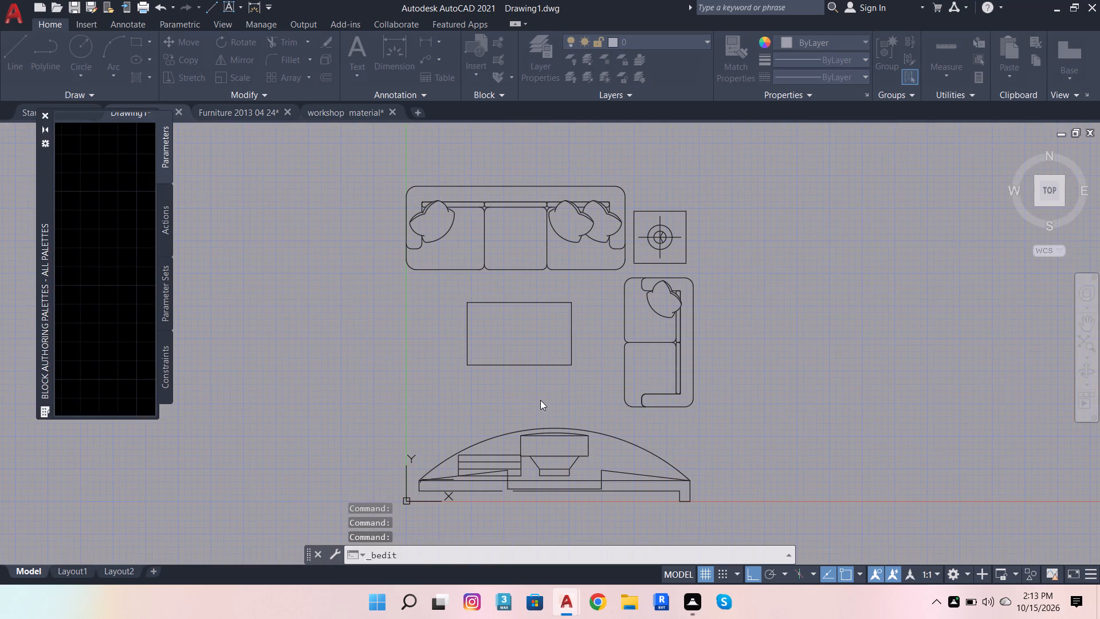
scroll(540, 400, down, 3)
scroll(497, 413, up, 2)
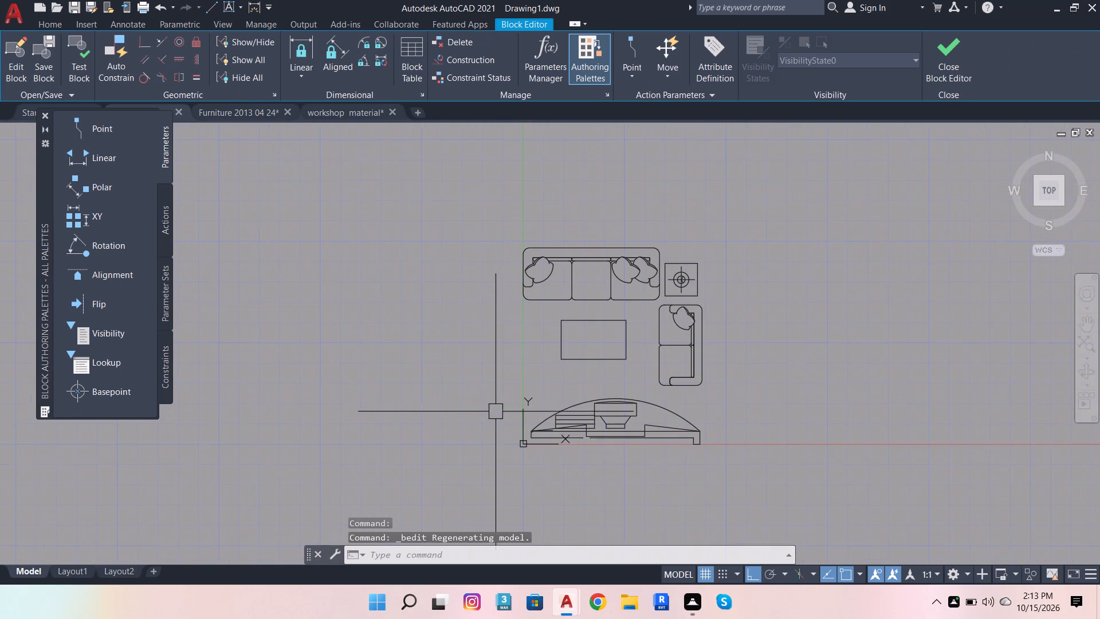
click(477, 389)
click(803, 482)
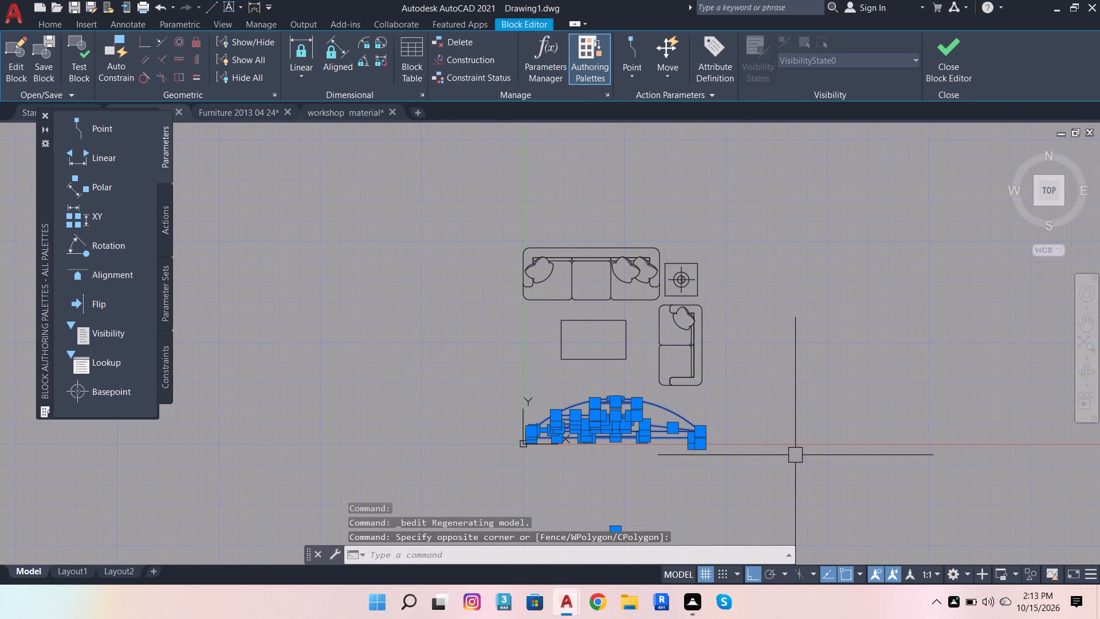
key(ctrl+c)
click(944, 61)
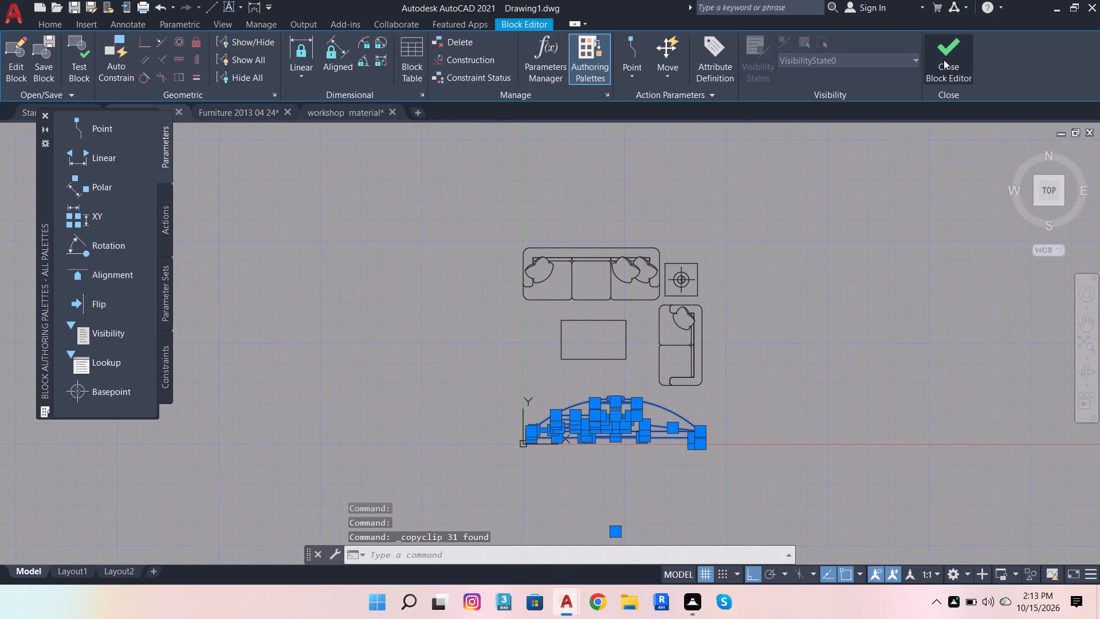
click(576, 272)
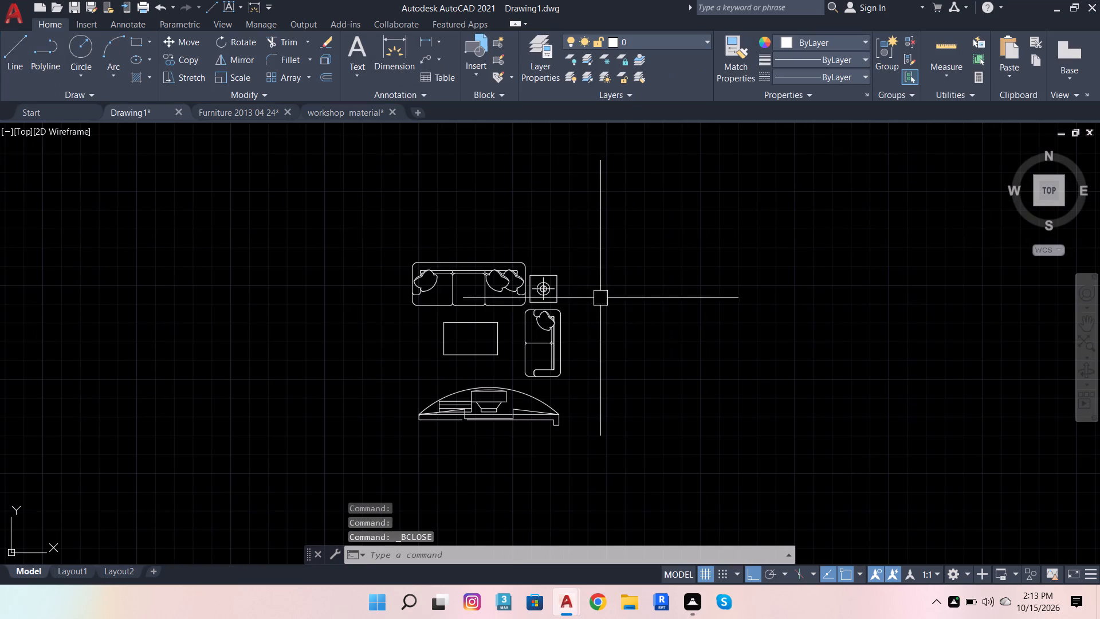
Paste the copied TV unit into the empty space to the right of the sofa set.
key(ctrl+v)
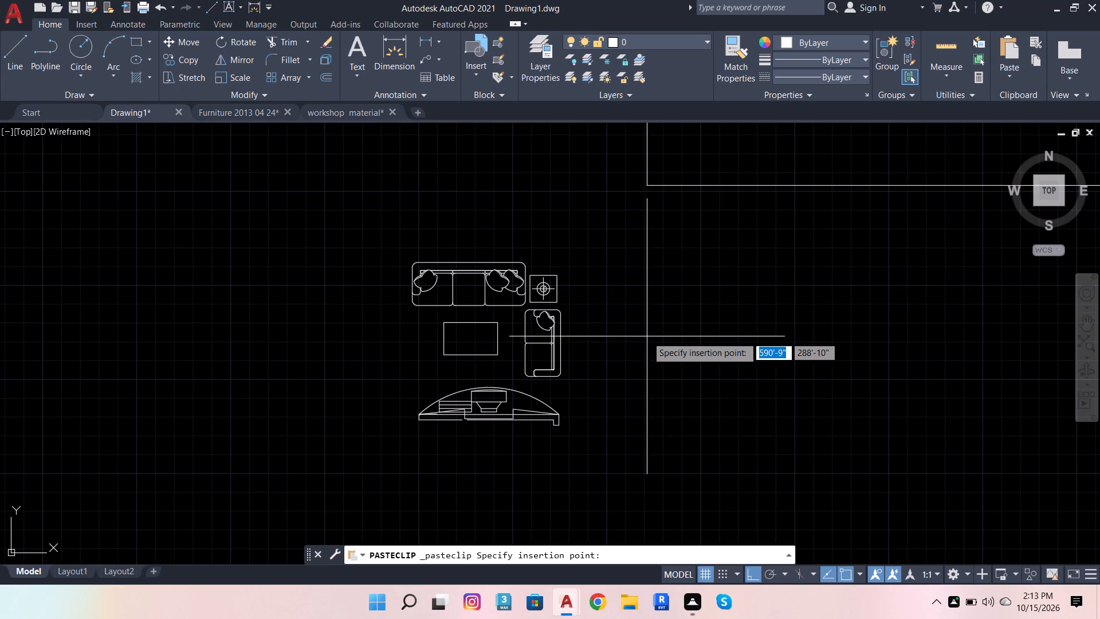
scroll(659, 367, down, 6)
scroll(741, 362, up, 1)
click(741, 361)
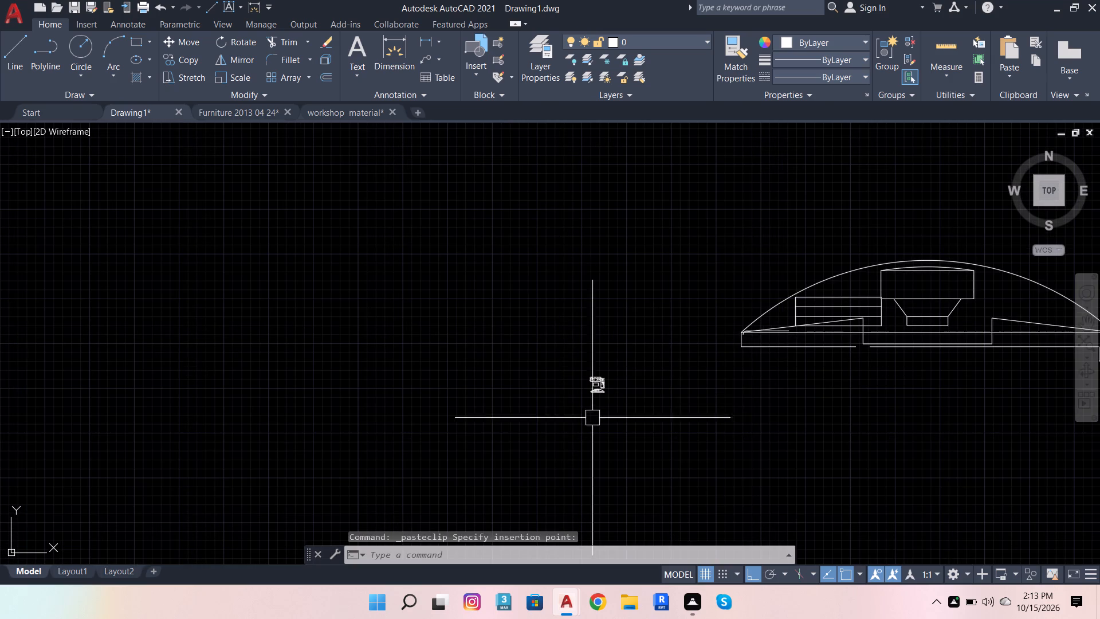
Delete the curved TV unit inside the sofa set's block definition and save the changes to the block.
scroll(587, 414, up, 3)
scroll(628, 296, down, 5)
scroll(632, 306, up, 4)
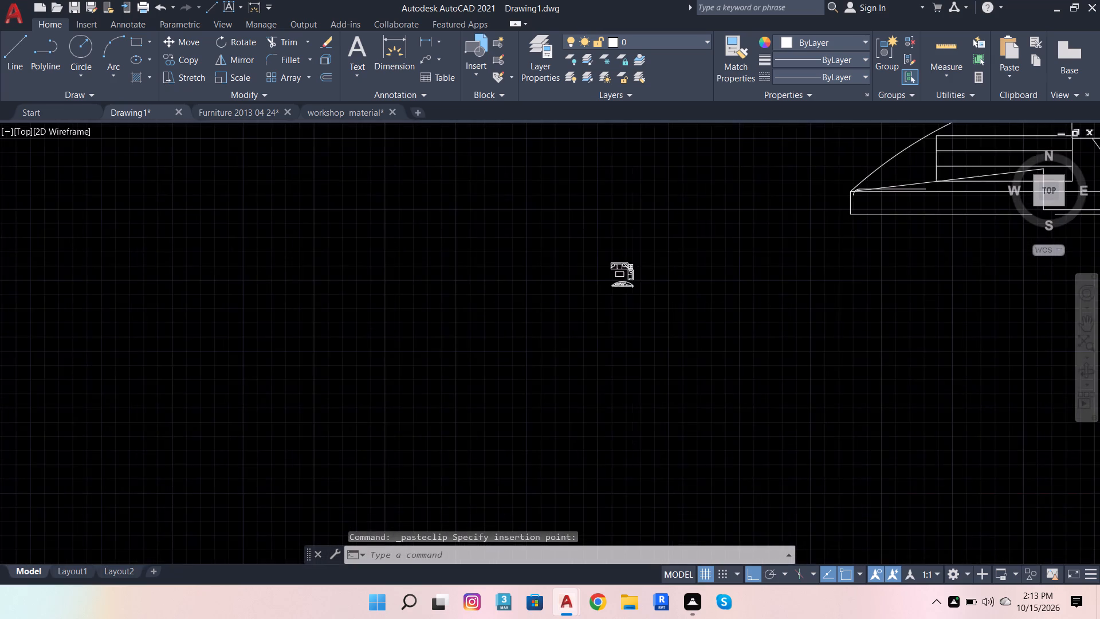
double_click(612, 244)
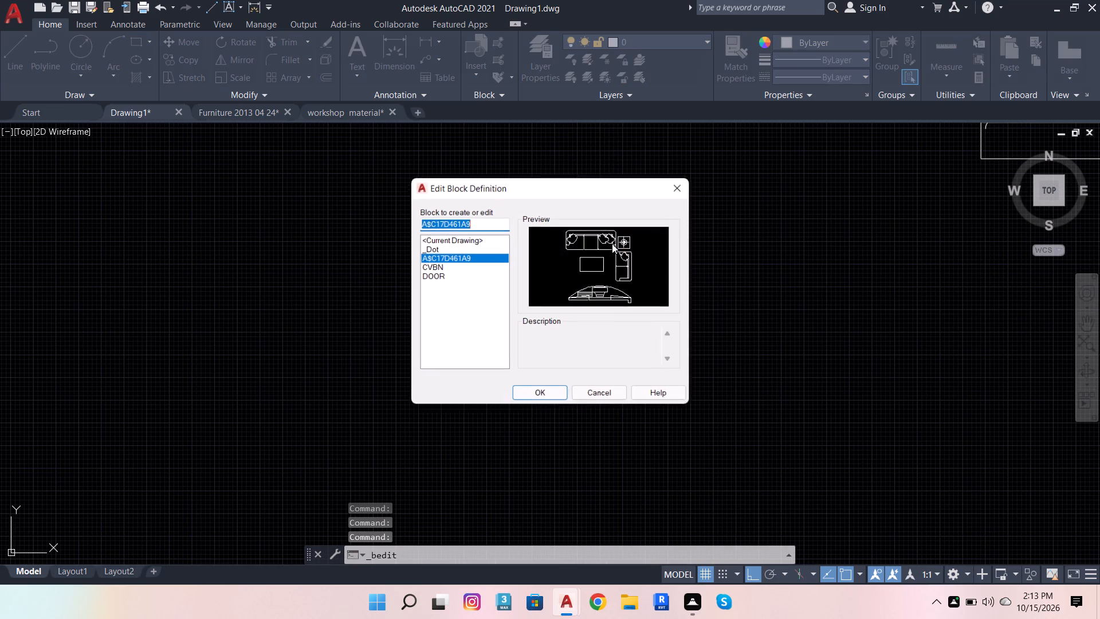
click(548, 397)
scroll(579, 315, down, 2)
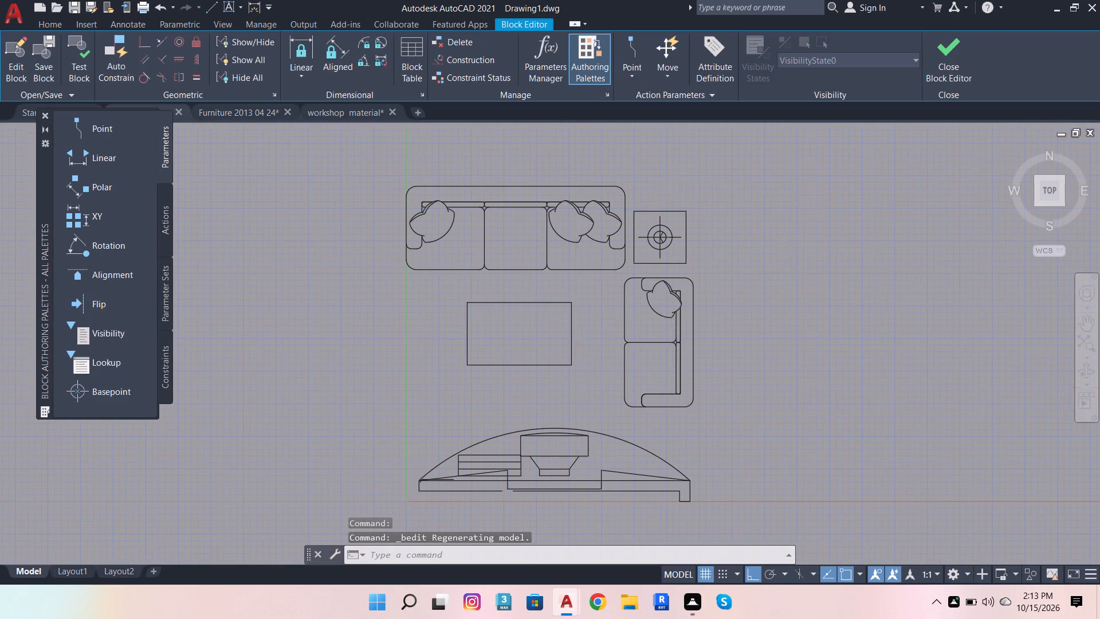
scroll(503, 367, up, 1)
click(488, 347)
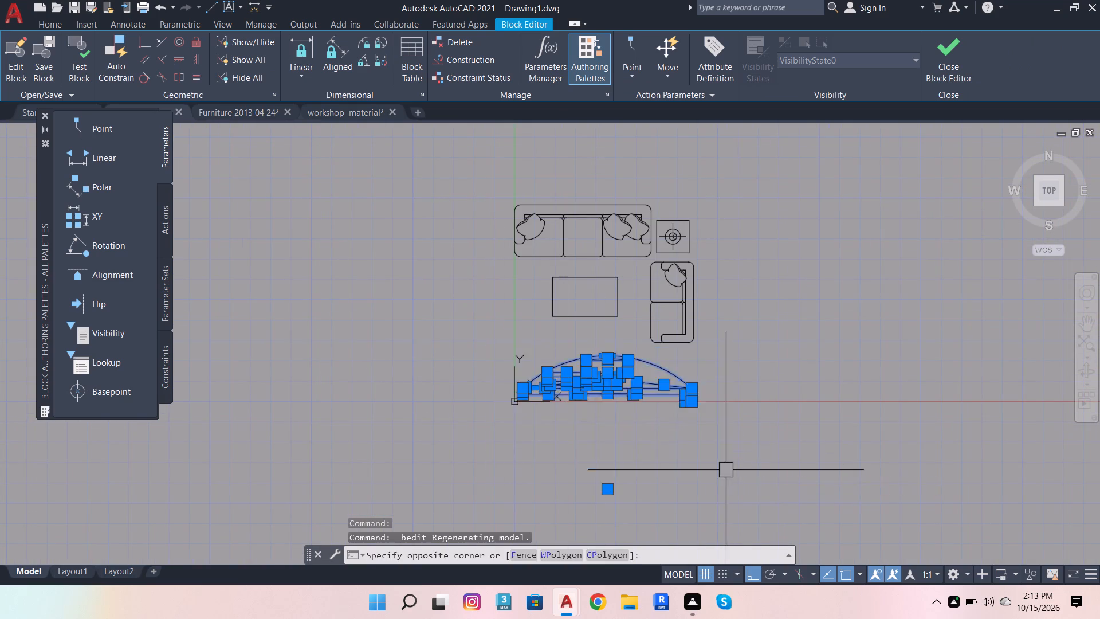
click(726, 470)
key(shift+Delete)
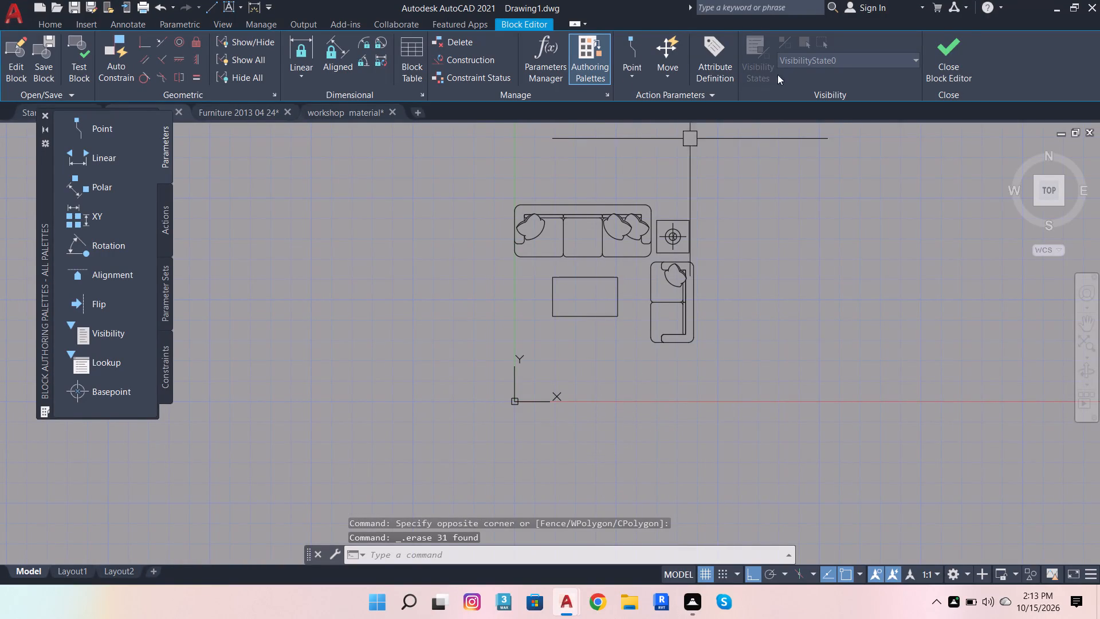
click(949, 62)
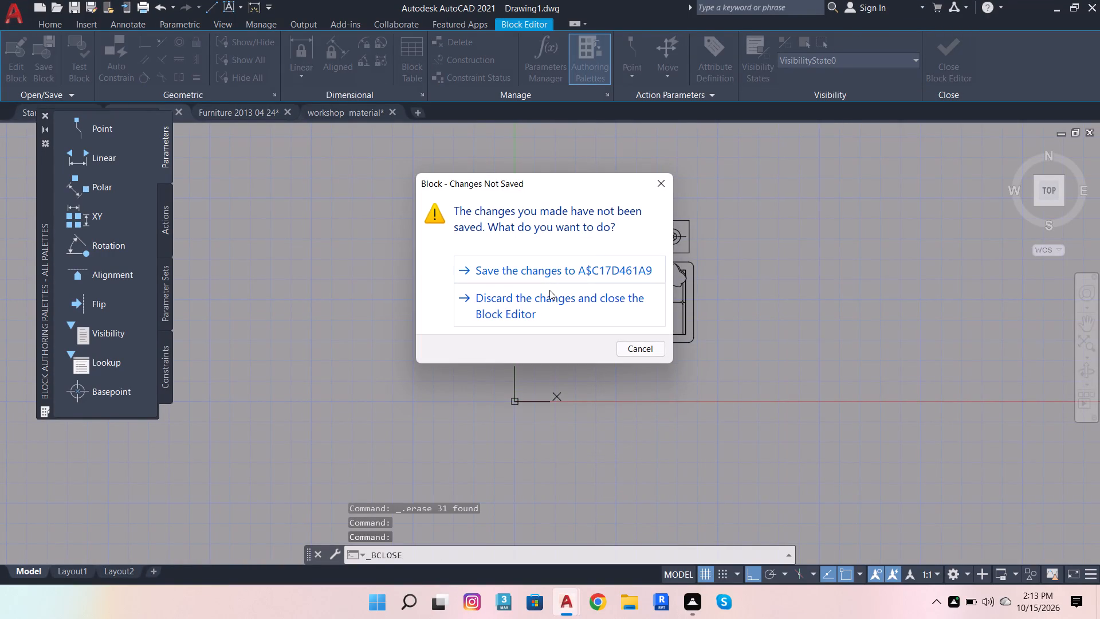
click(547, 273)
Rotate the sofa set to 270° with Ortho on, about a point just above and left of it.
scroll(572, 284, down, 1)
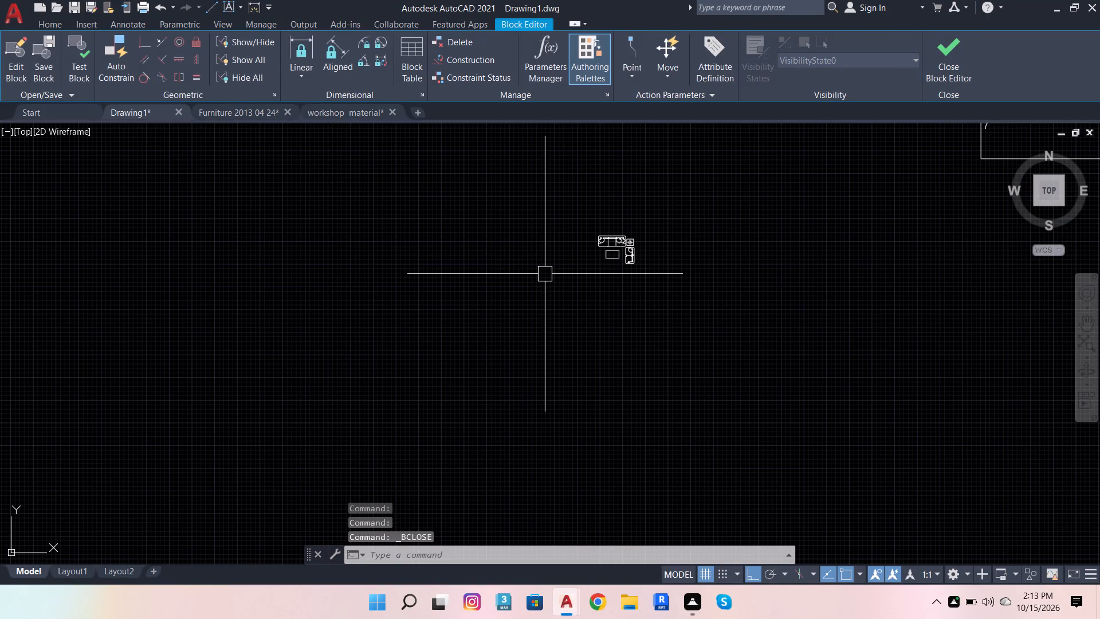
click(565, 210)
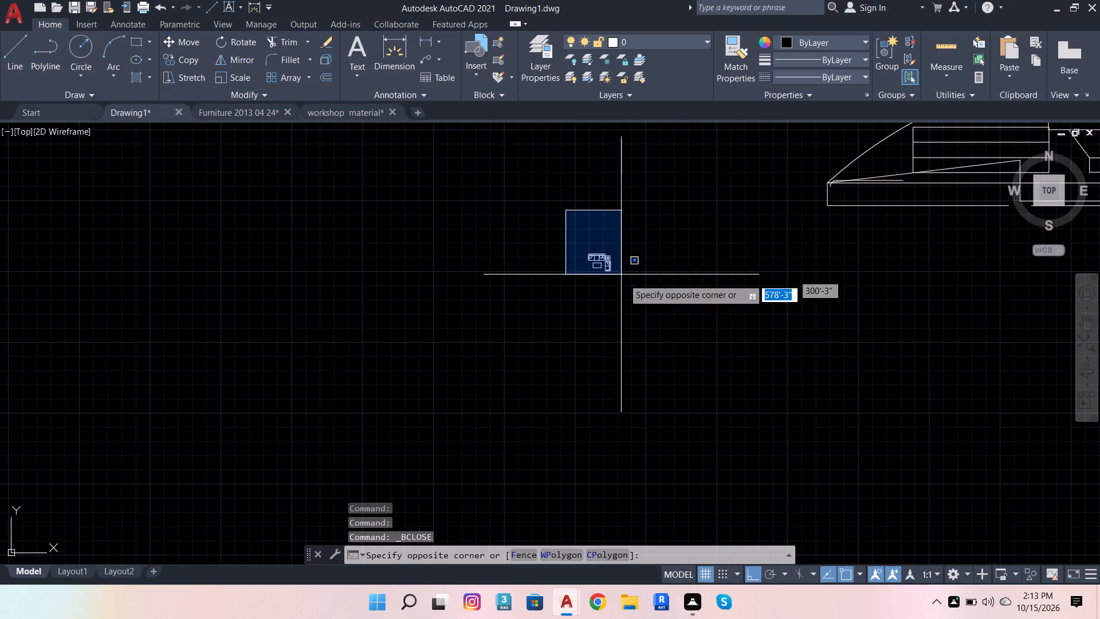
click(637, 308)
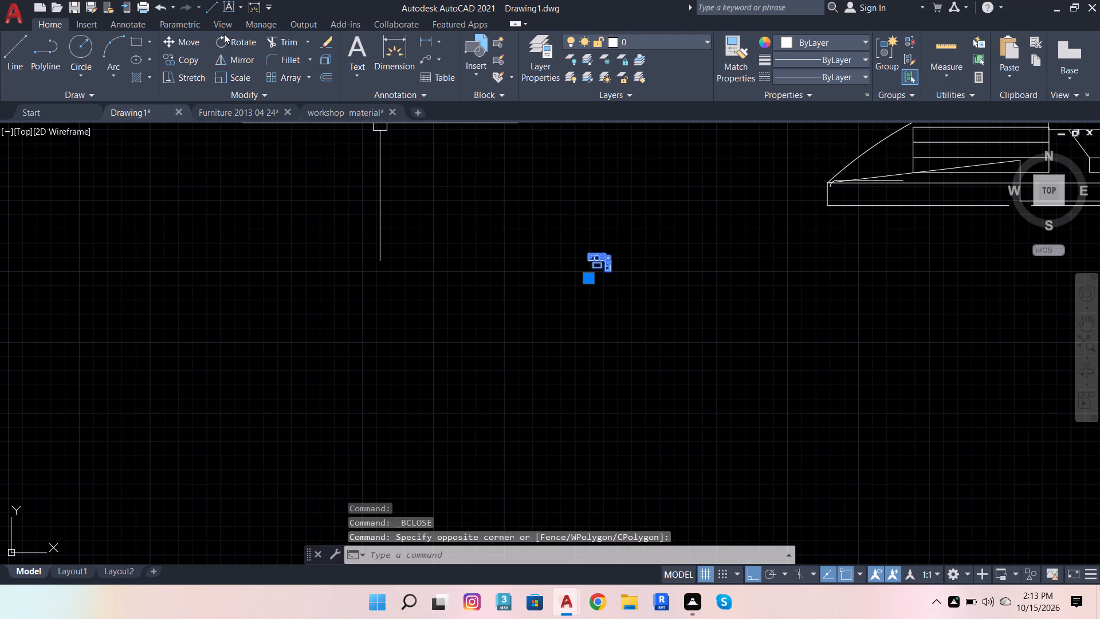
click(224, 34)
click(552, 240)
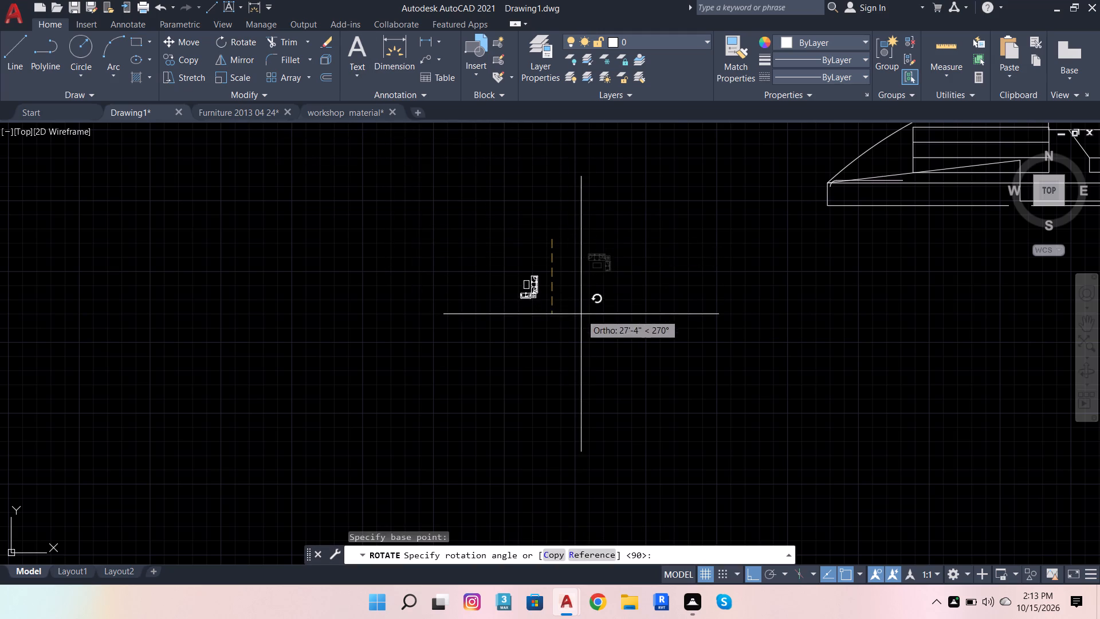
click(581, 314)
Move the rotated sofa set, with Ortho off, into the plan's living area against the inner face of the east wall.
click(493, 238)
click(559, 351)
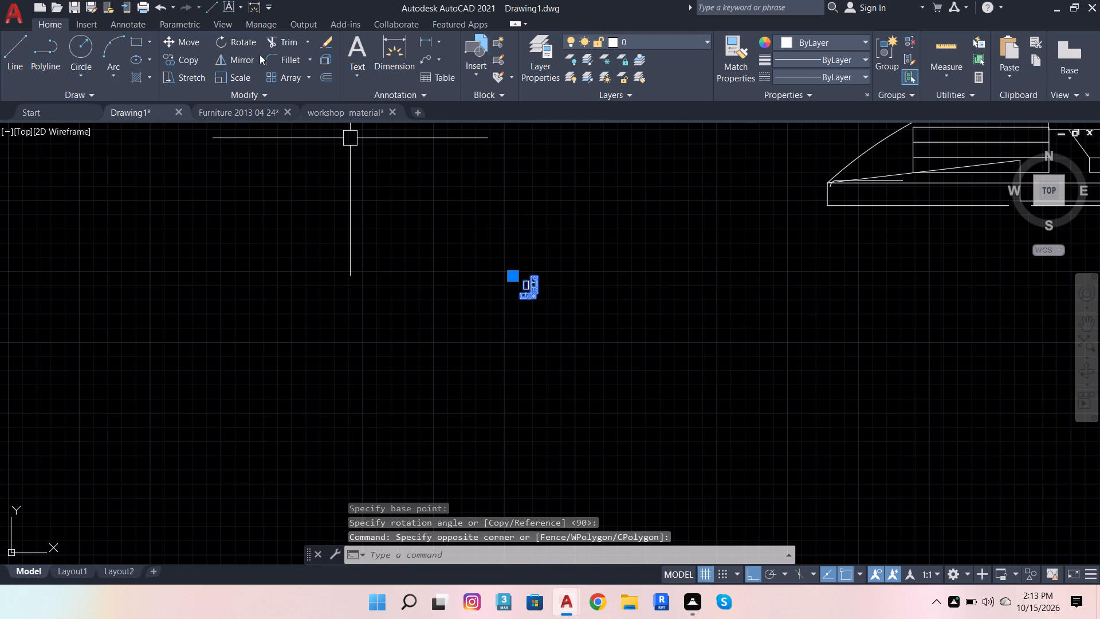
click(190, 41)
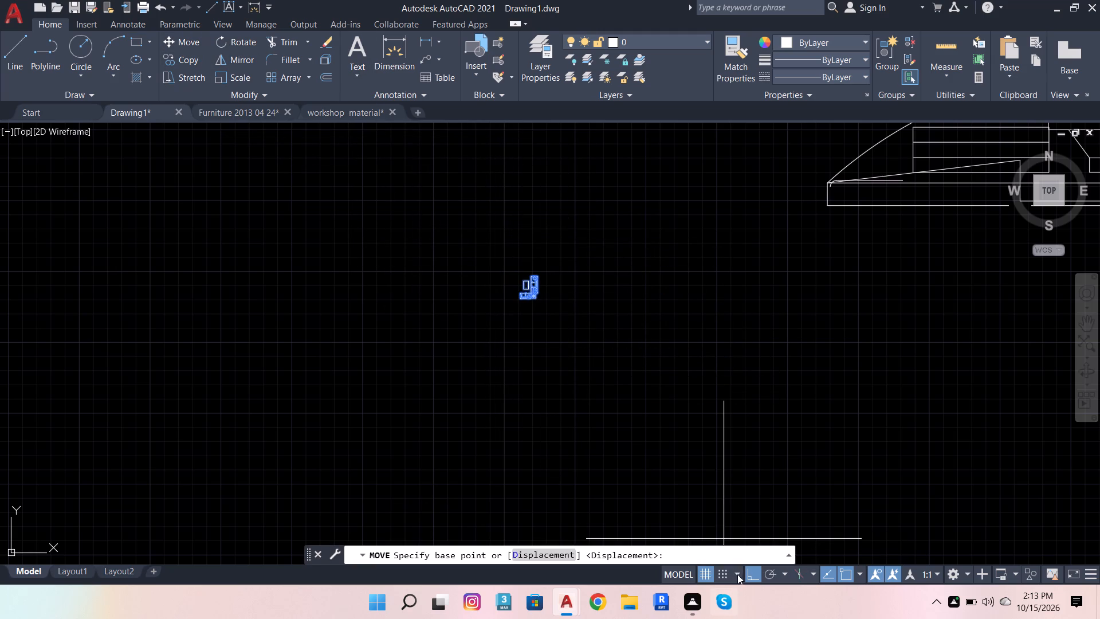
click(752, 577)
scroll(531, 266, up, 2)
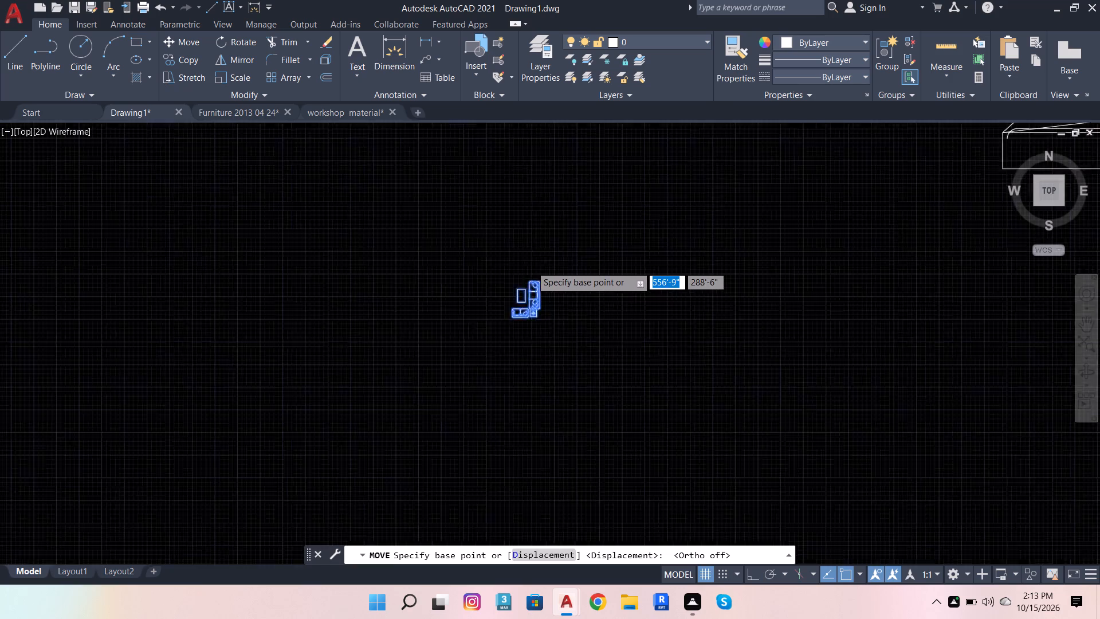
scroll(531, 266, up, 2)
click(560, 290)
scroll(619, 260, down, 7)
scroll(702, 334, down, 2)
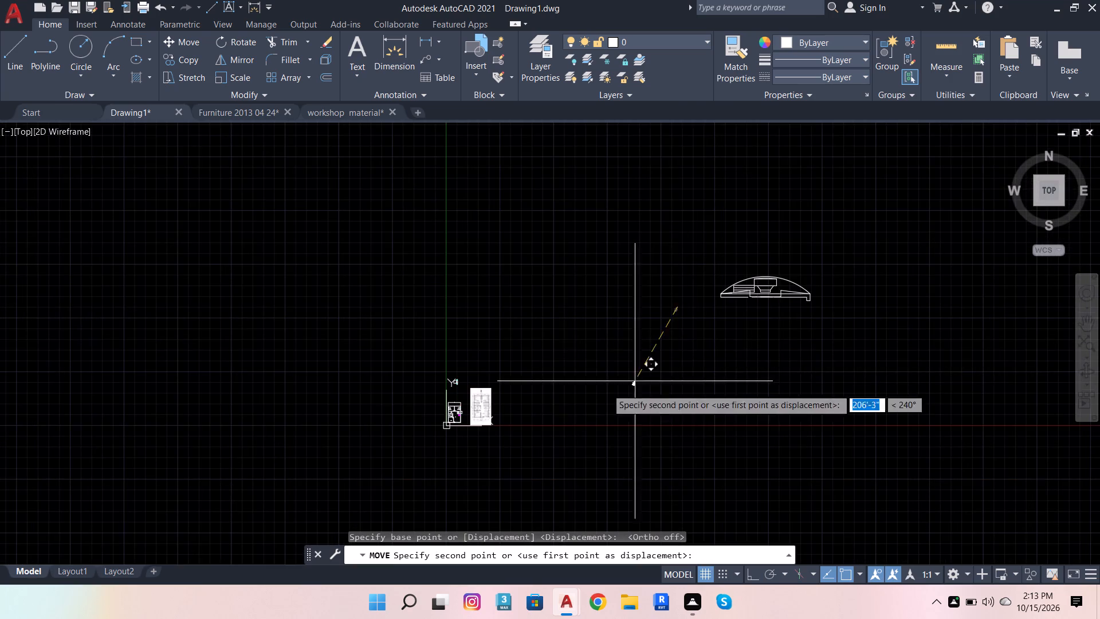
scroll(481, 429, up, 5)
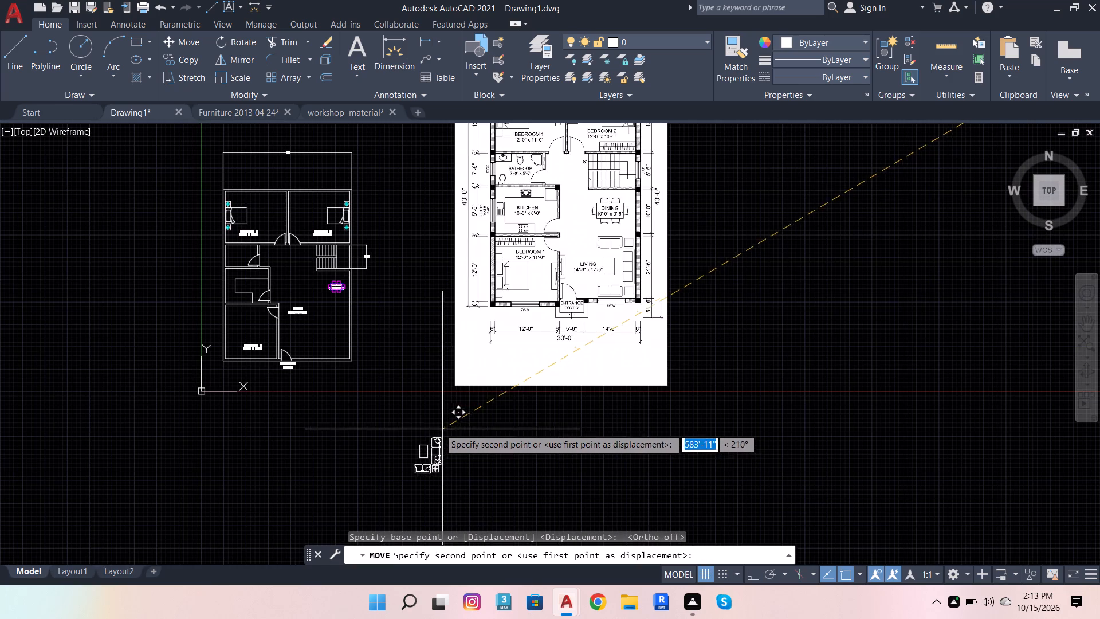
scroll(280, 346, up, 3)
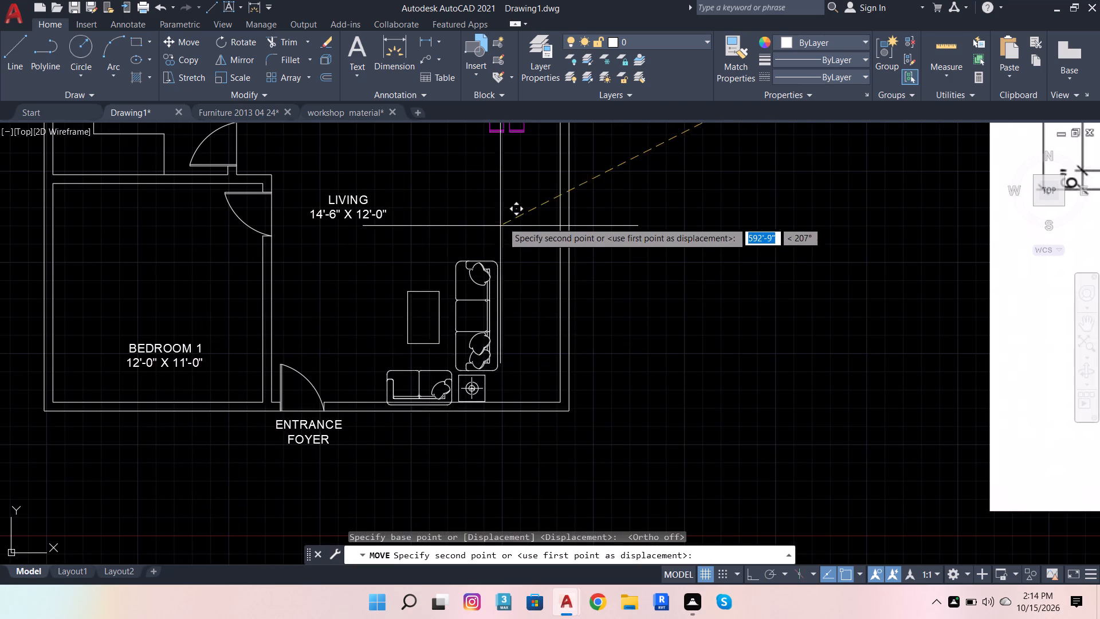
scroll(530, 219, up, 2)
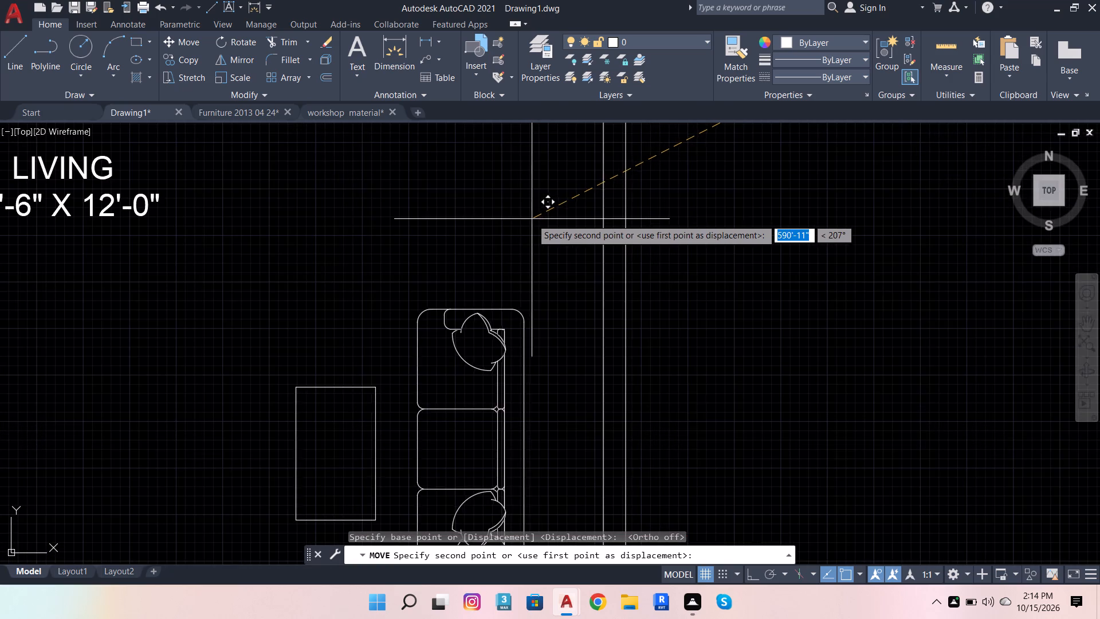
scroll(556, 203, down, 3)
scroll(556, 201, up, 1)
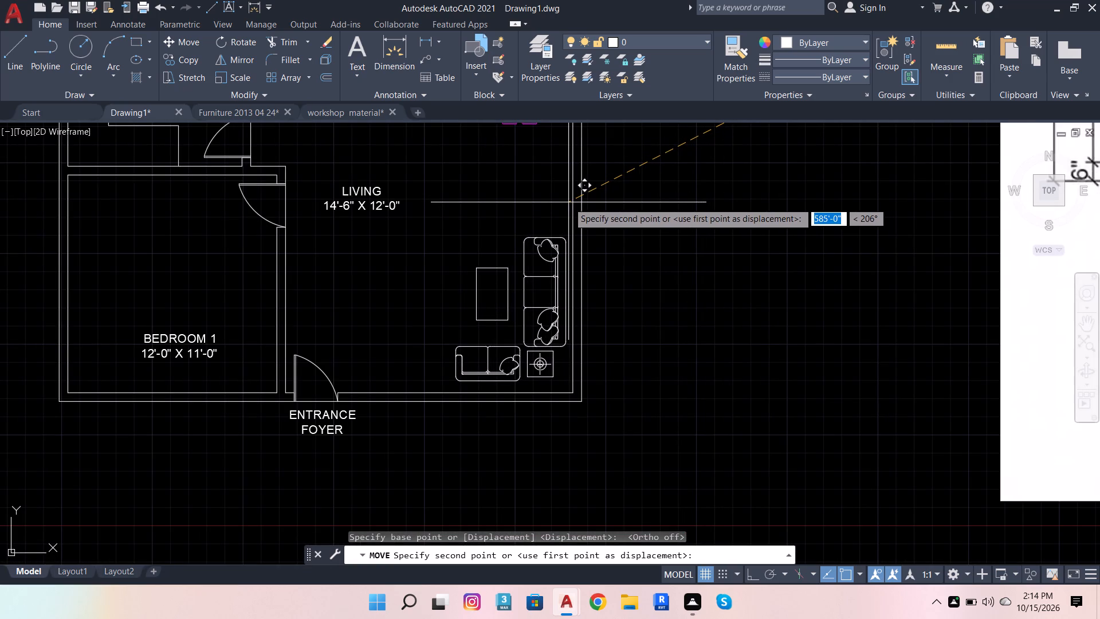
click(568, 202)
Move the sofa set down along the east wall so it sits in the living area's lower-right corner.
scroll(565, 248, down, 3)
scroll(556, 240, up, 3)
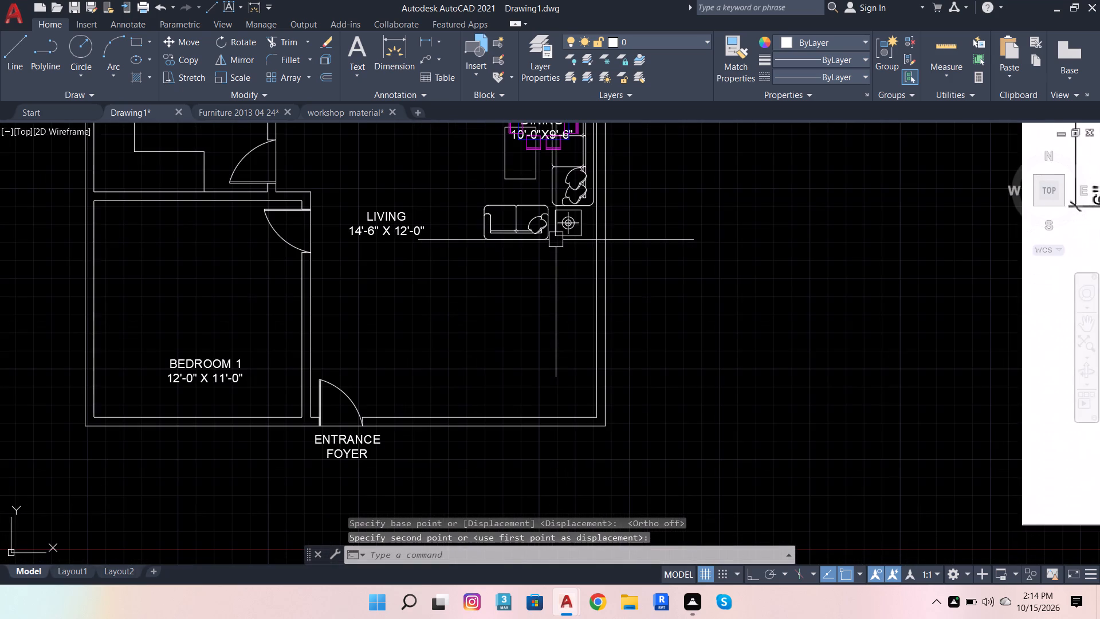
click(556, 240)
click(179, 33)
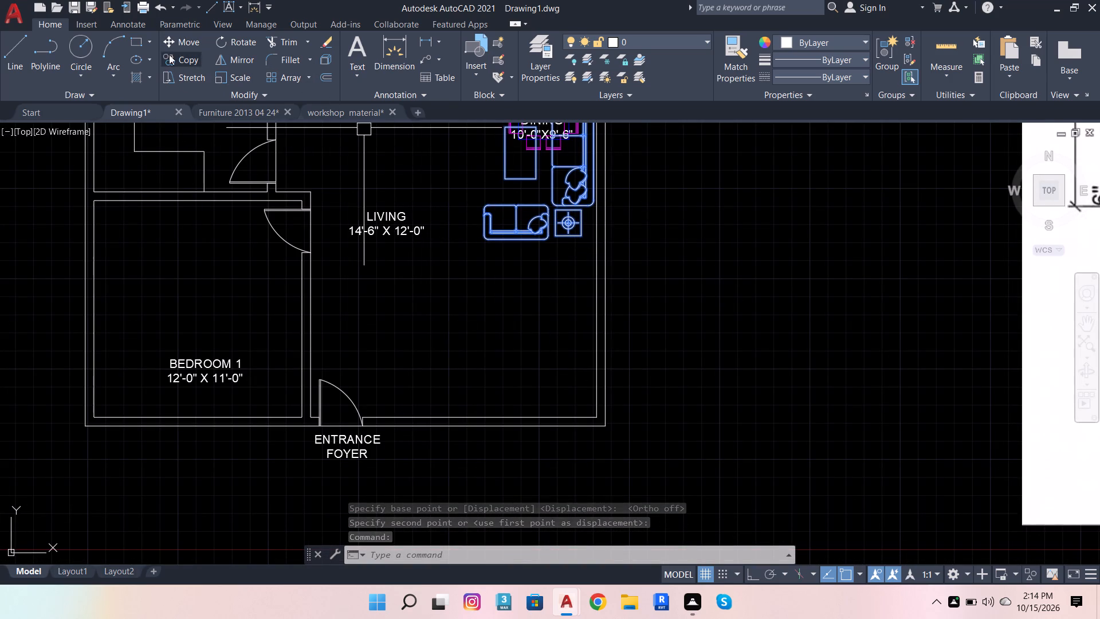
click(174, 38)
click(584, 239)
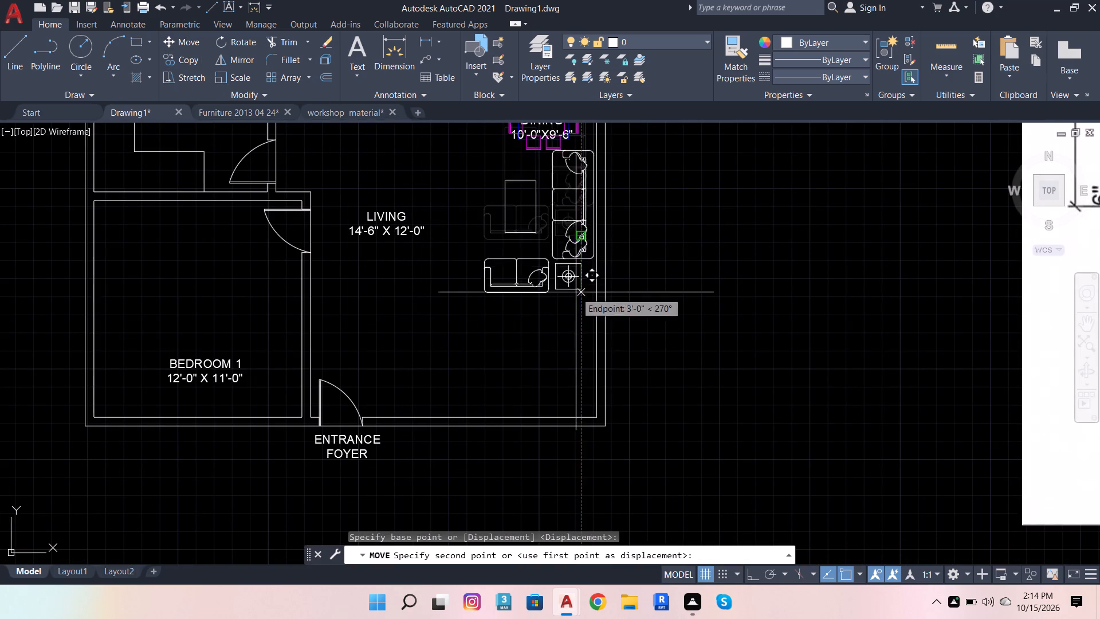
scroll(591, 390, up, 2)
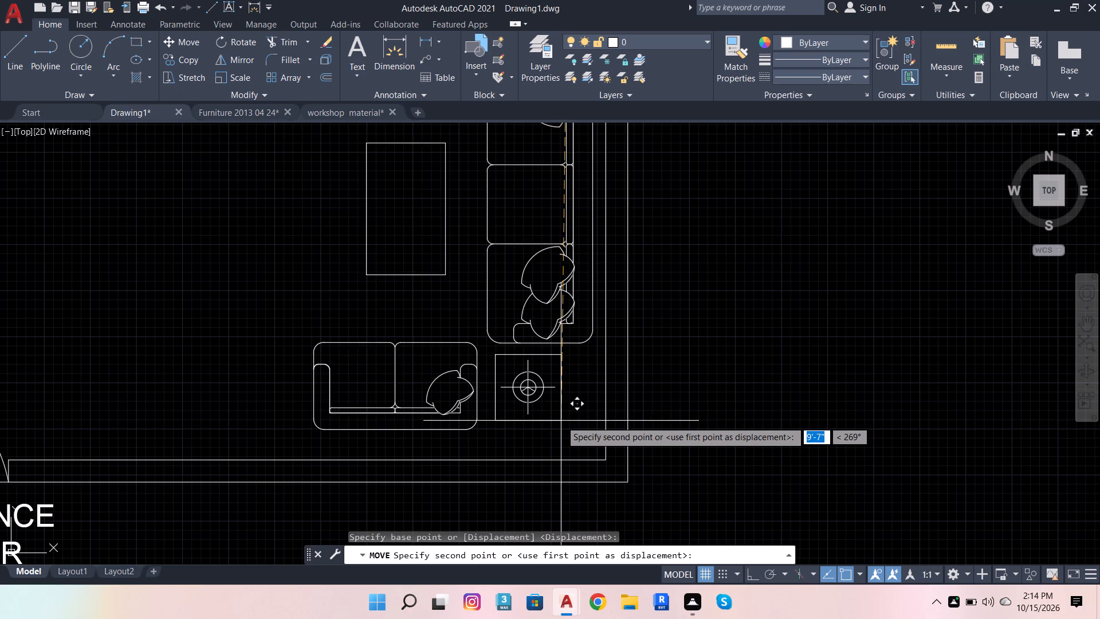
click(561, 434)
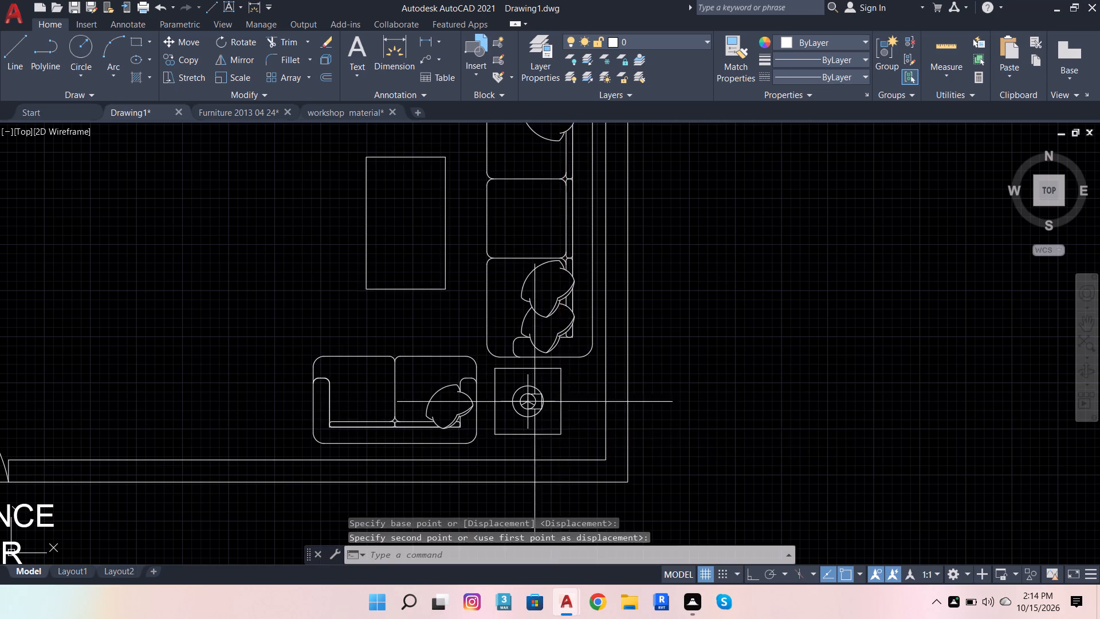
Draw a 7' horizontal guide line with Ortho on, starting from the left edge of the pasted curved TV unit.
scroll(529, 396, down, 4)
scroll(447, 389, down, 3)
scroll(560, 395, down, 2)
scroll(702, 361, down, 2)
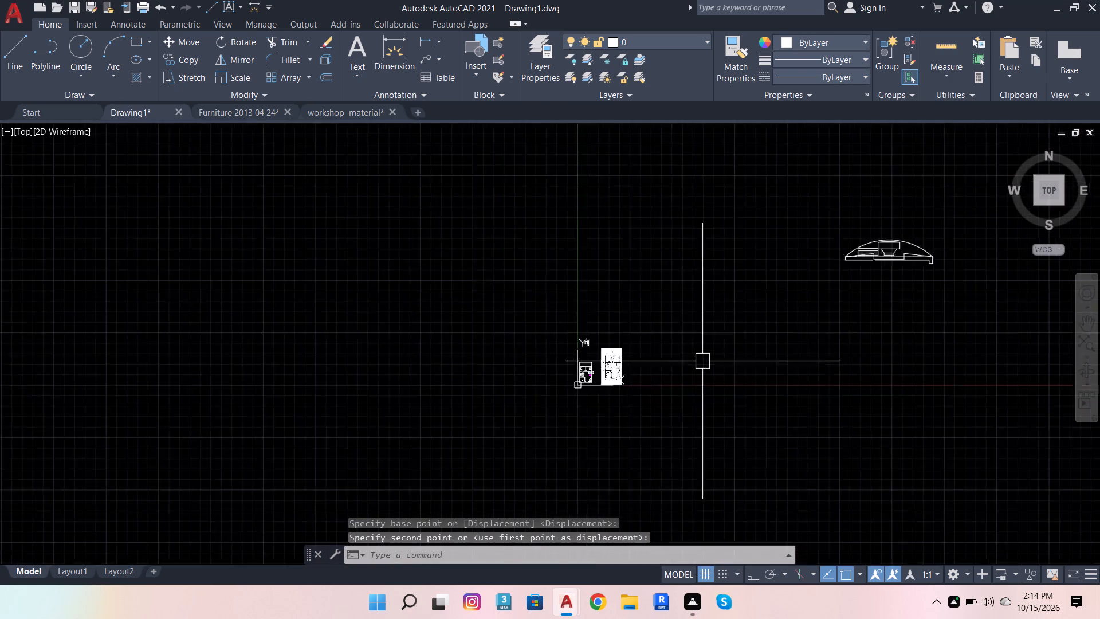
scroll(891, 281, up, 4)
scroll(697, 351, up, 2)
scroll(789, 320, down, 2)
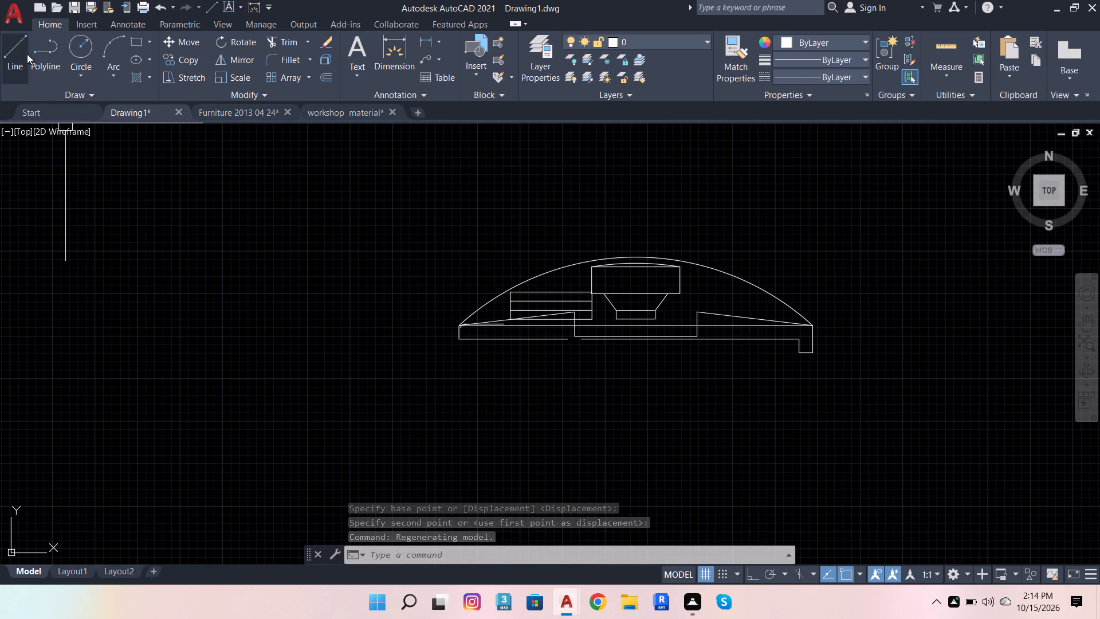
click(23, 49)
scroll(475, 340, up, 4)
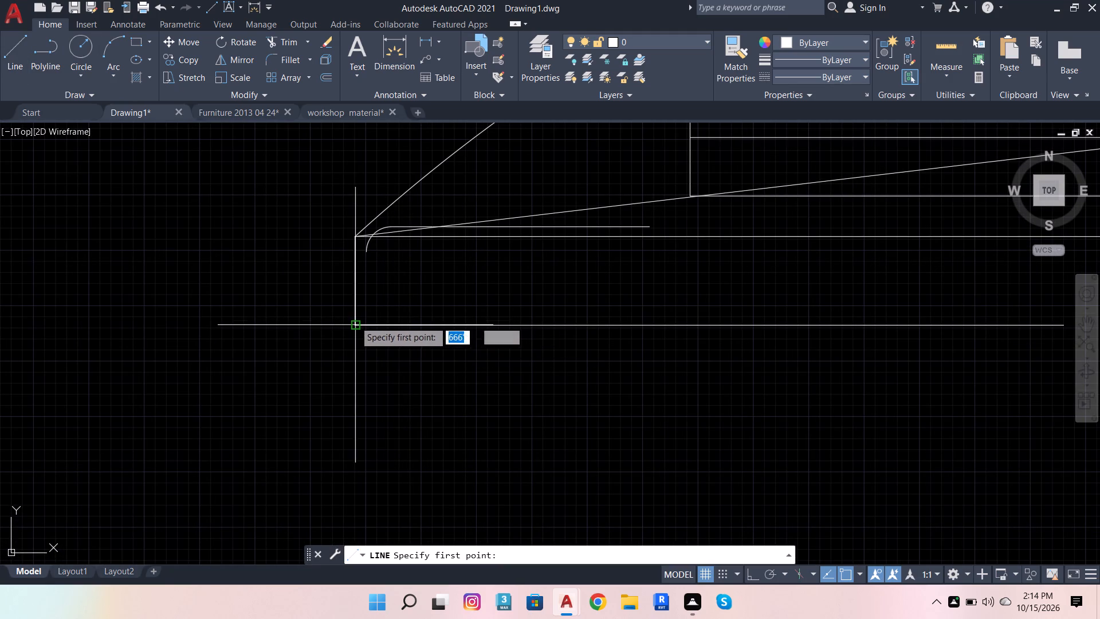
click(348, 286)
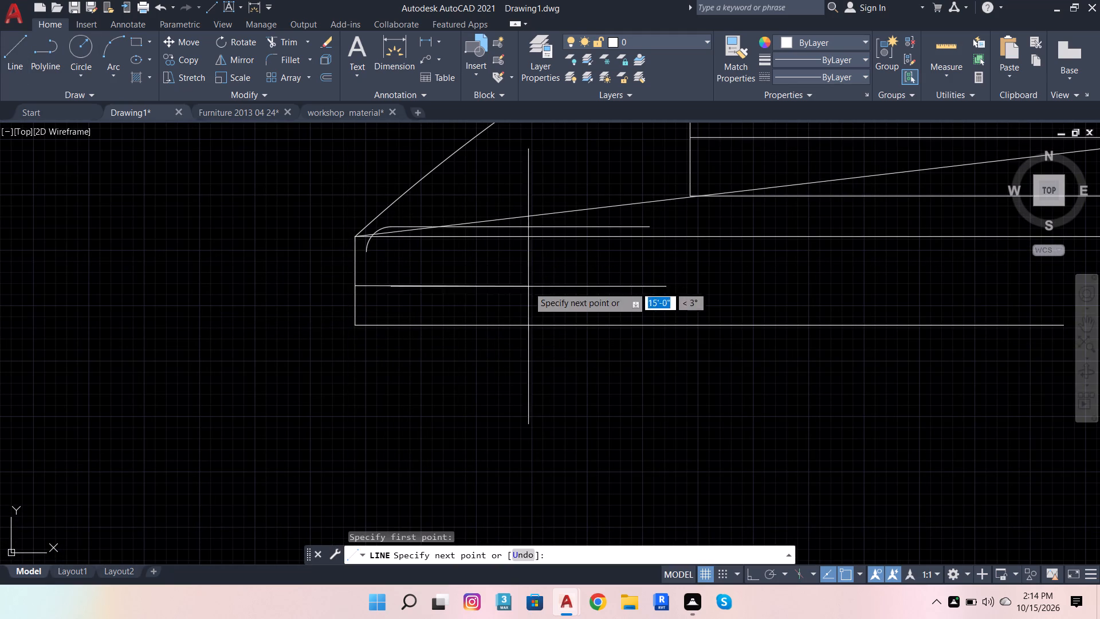
click(751, 575)
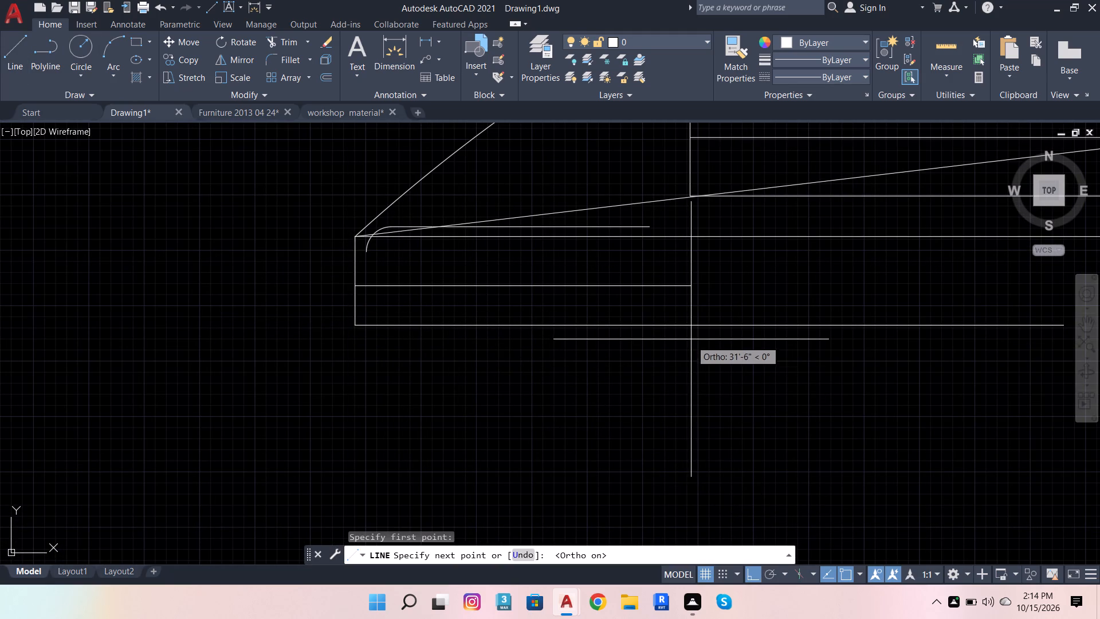
text(7')
key(Return)
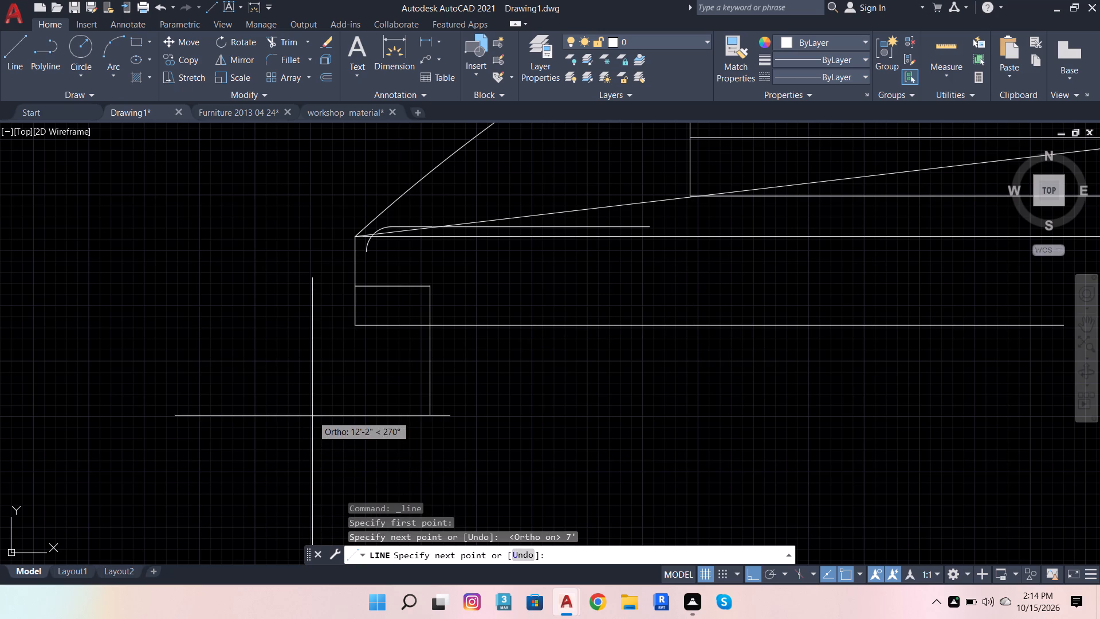
key(Escape)
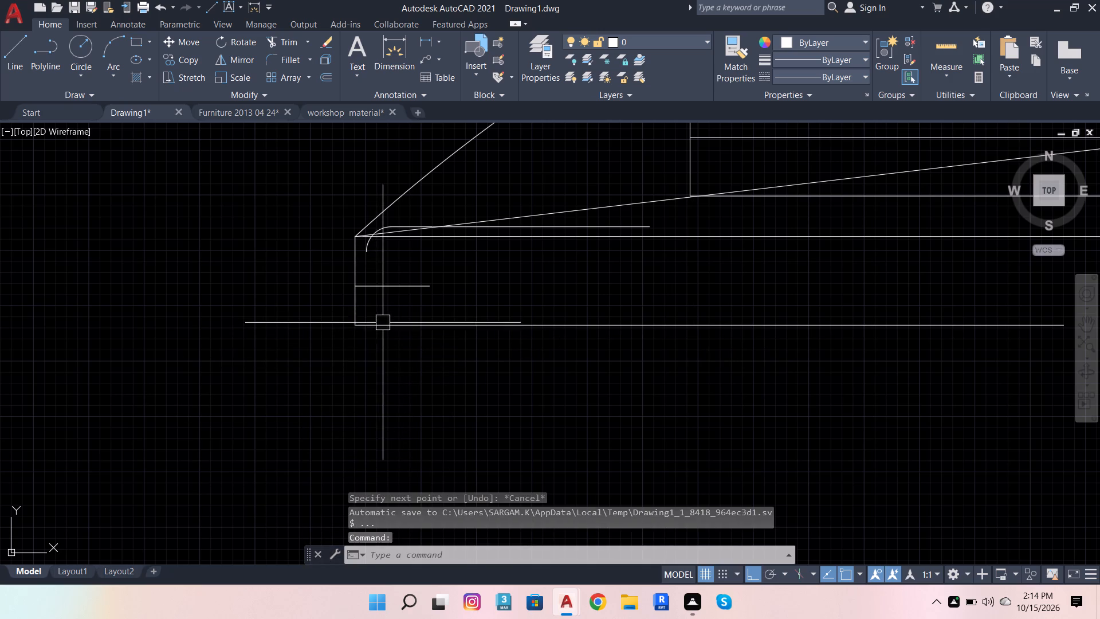
click(383, 323)
scroll(354, 308, down, 2)
key(Escape)
key(Escape)
key(Escape)
Scale the TV unit, without the guide line, about the line's left end until its width matches the 7' line.
scroll(340, 303, down, 3)
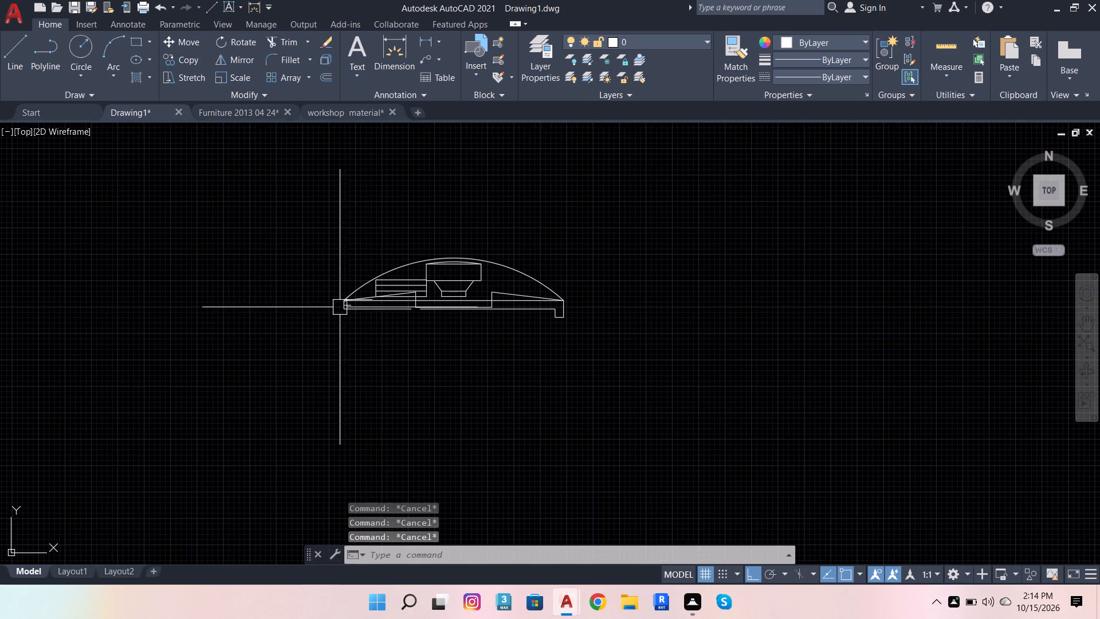
click(336, 241)
click(696, 433)
scroll(308, 272, up, 3)
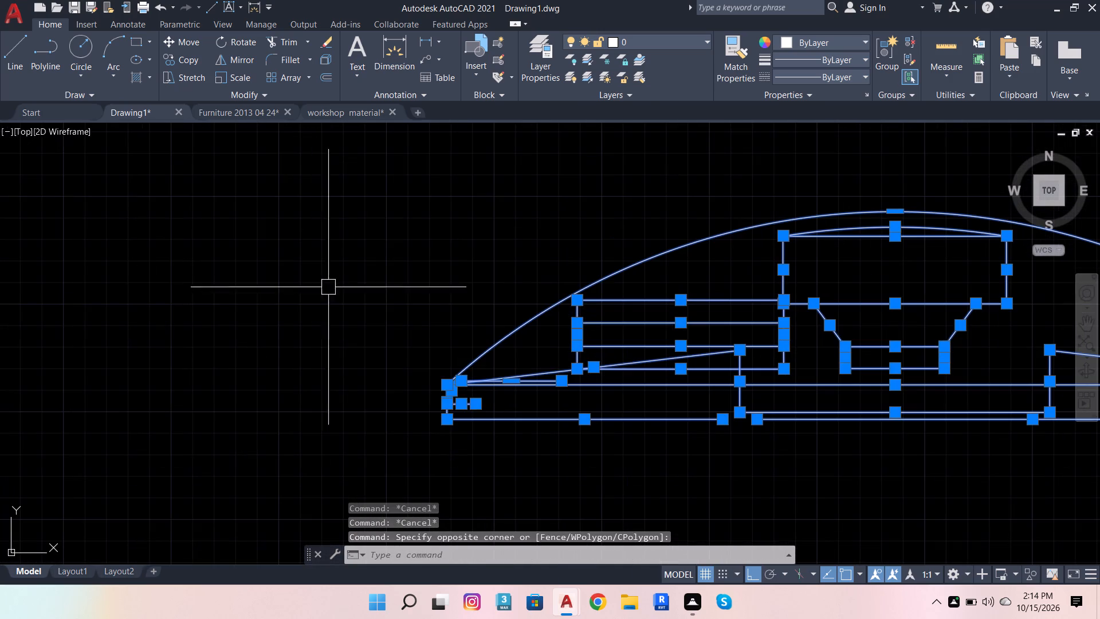
scroll(465, 423, up, 4)
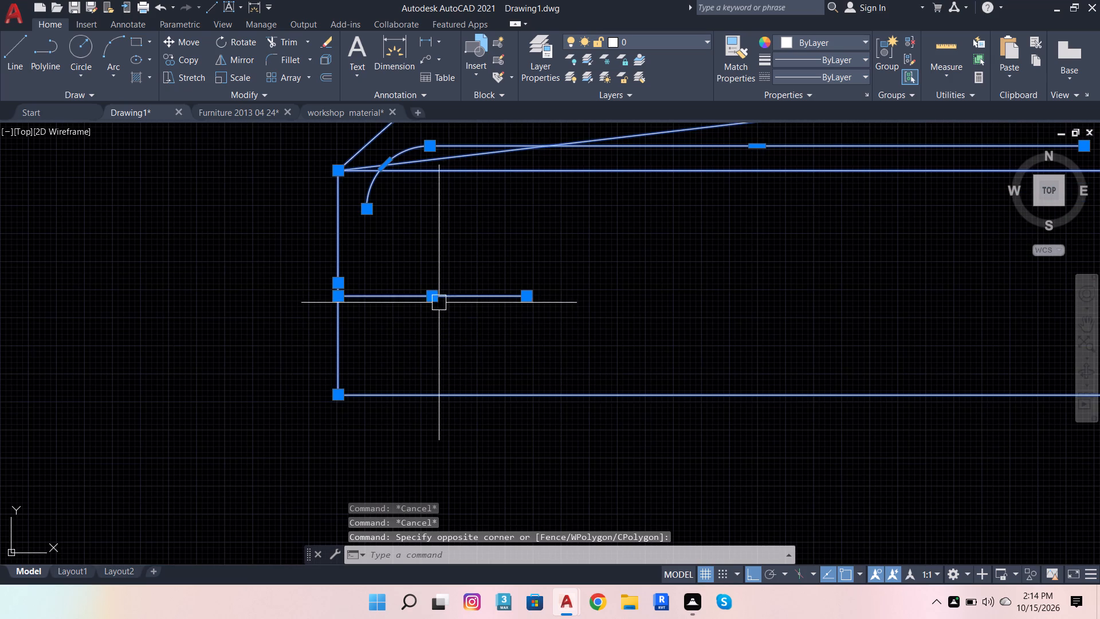
shift+click(459, 297)
scroll(278, 347, down, 3)
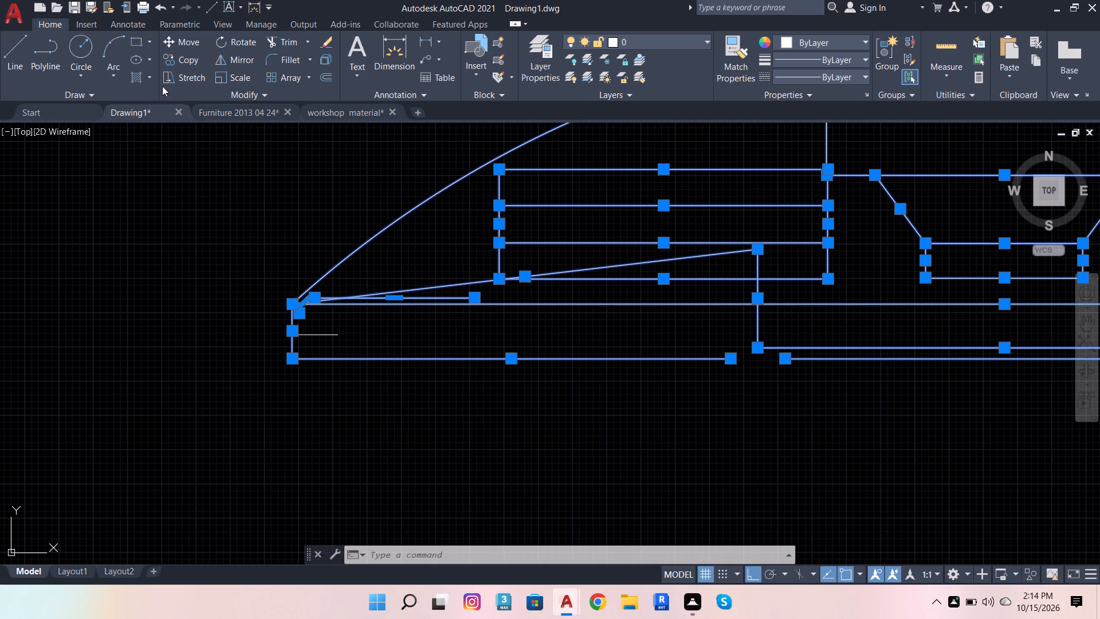
click(233, 75)
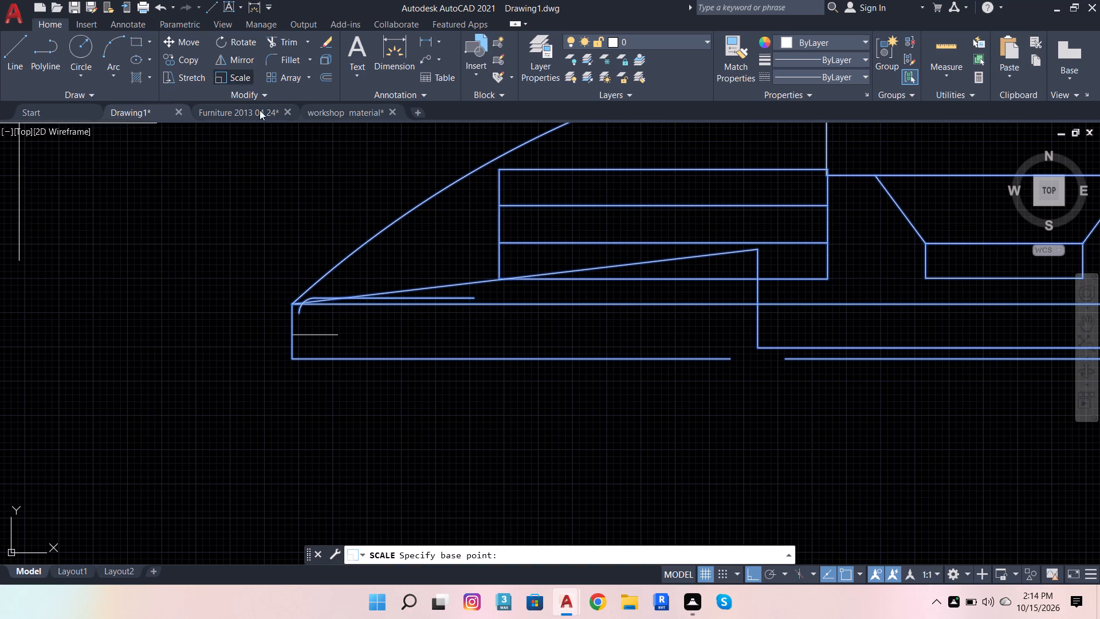
click(294, 335)
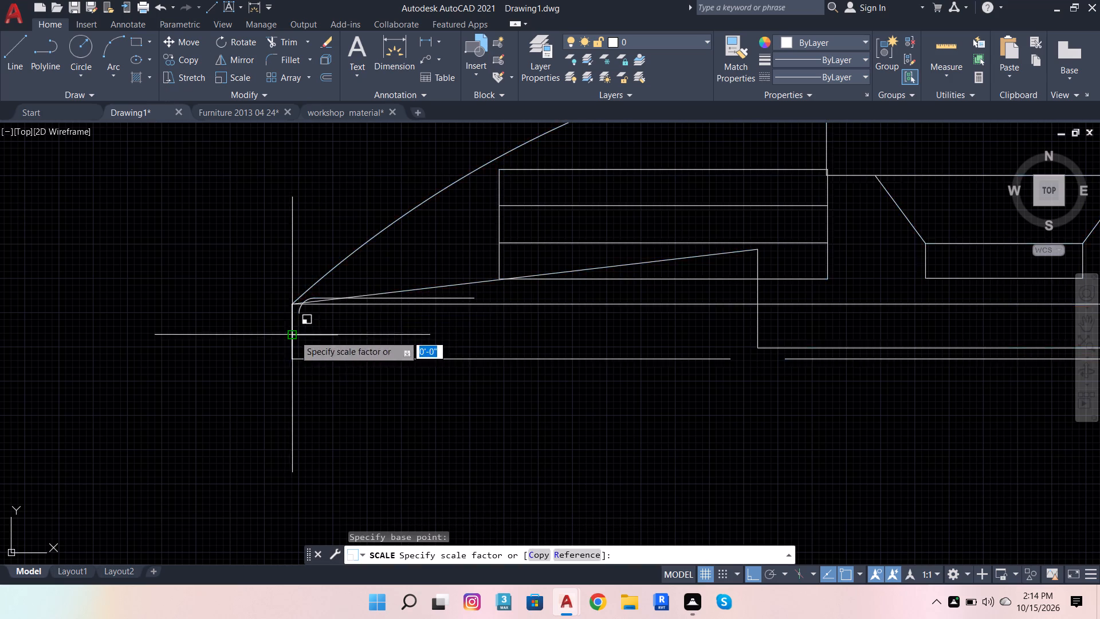
scroll(312, 355, up, 2)
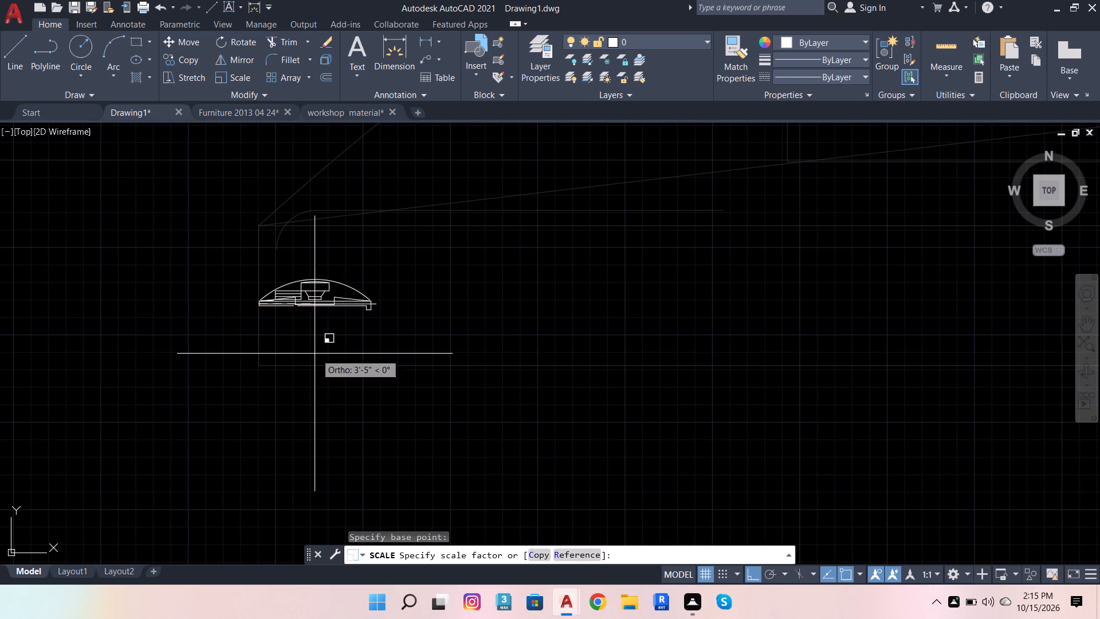
scroll(316, 352, up, 1)
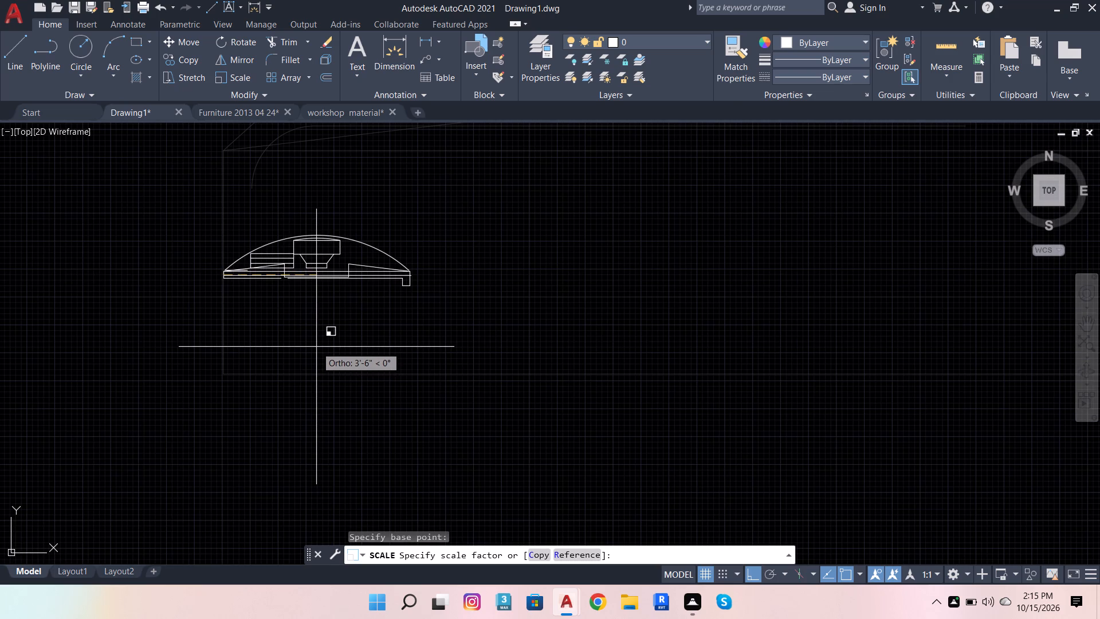
click(317, 341)
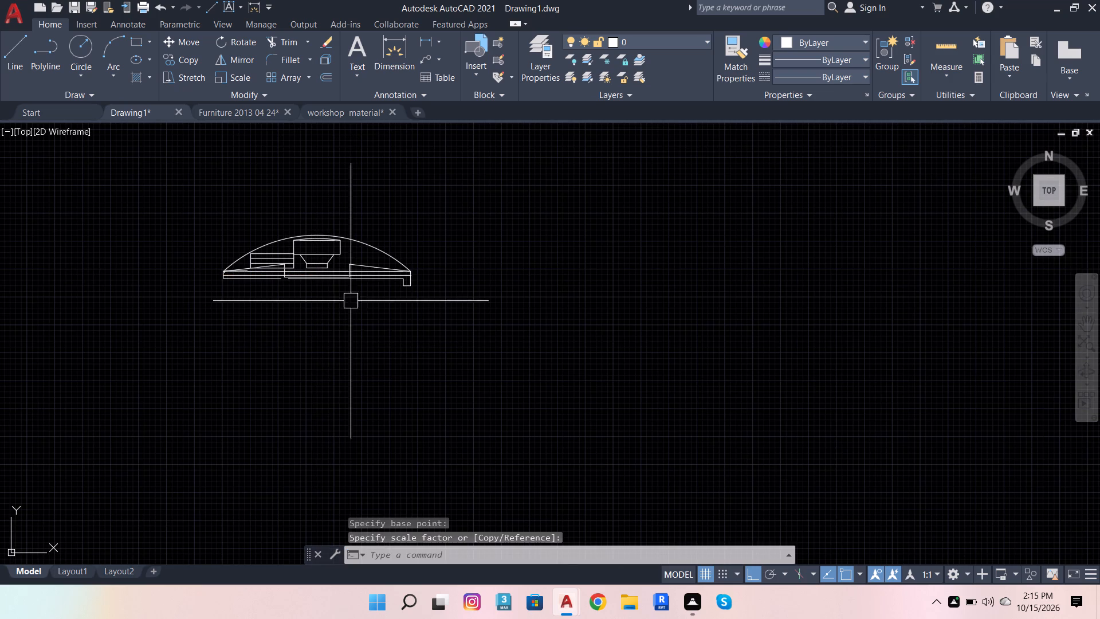
Delete the 7' guide line from the scaled TV unit.
scroll(376, 291, up, 1)
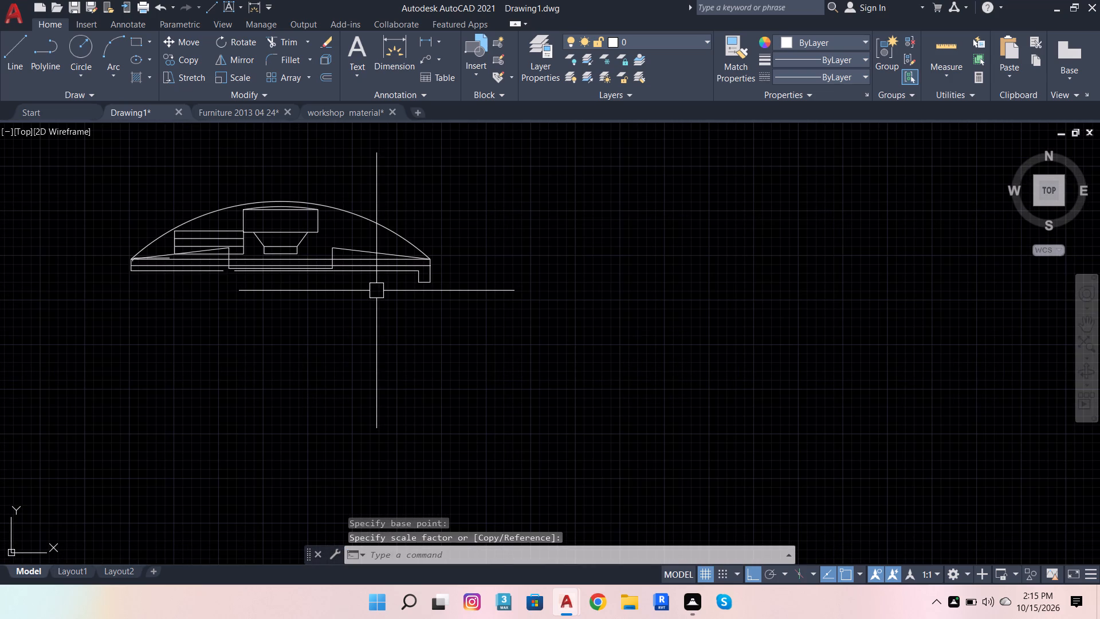
scroll(376, 291, up, 1)
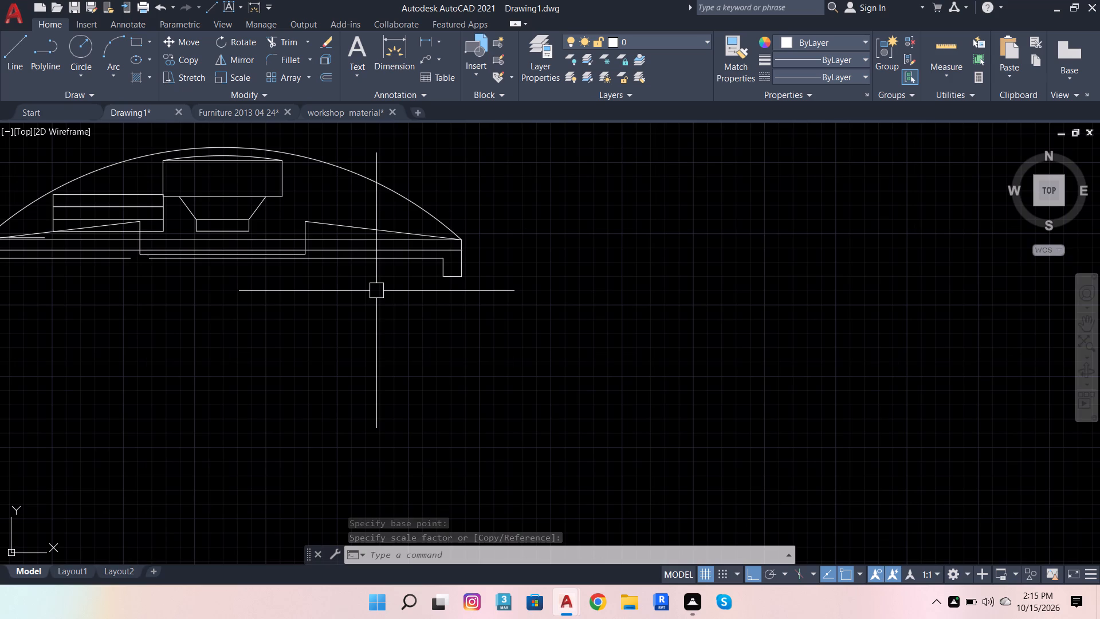
scroll(376, 290, up, 1)
click(469, 225)
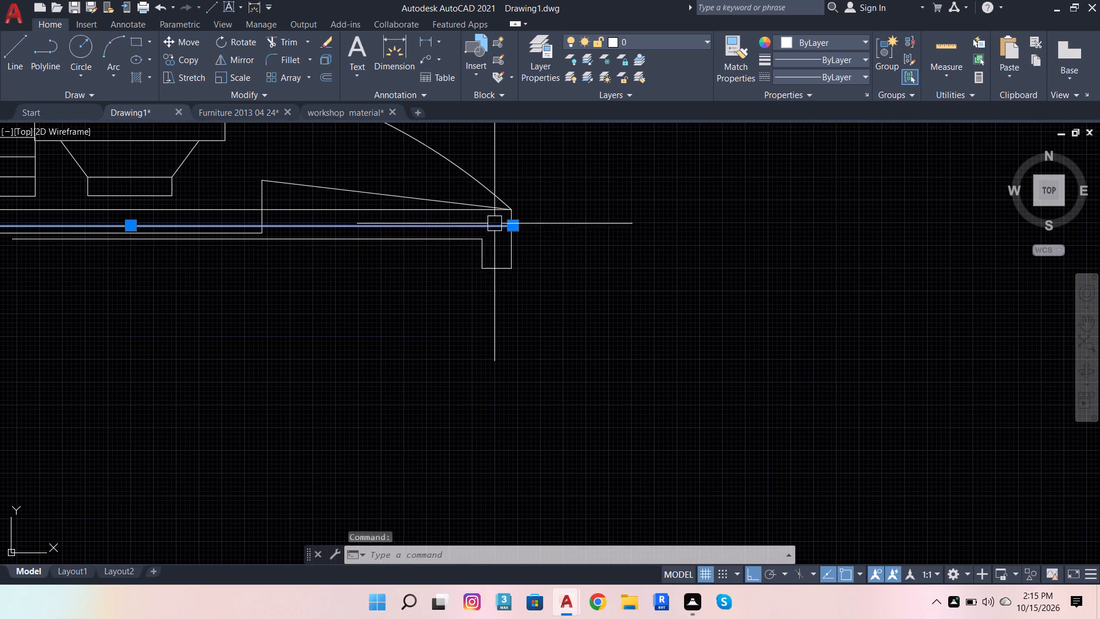
key(Delete)
Group all the parts of the scaled curved TV unit into a single object.
scroll(543, 272, down, 3)
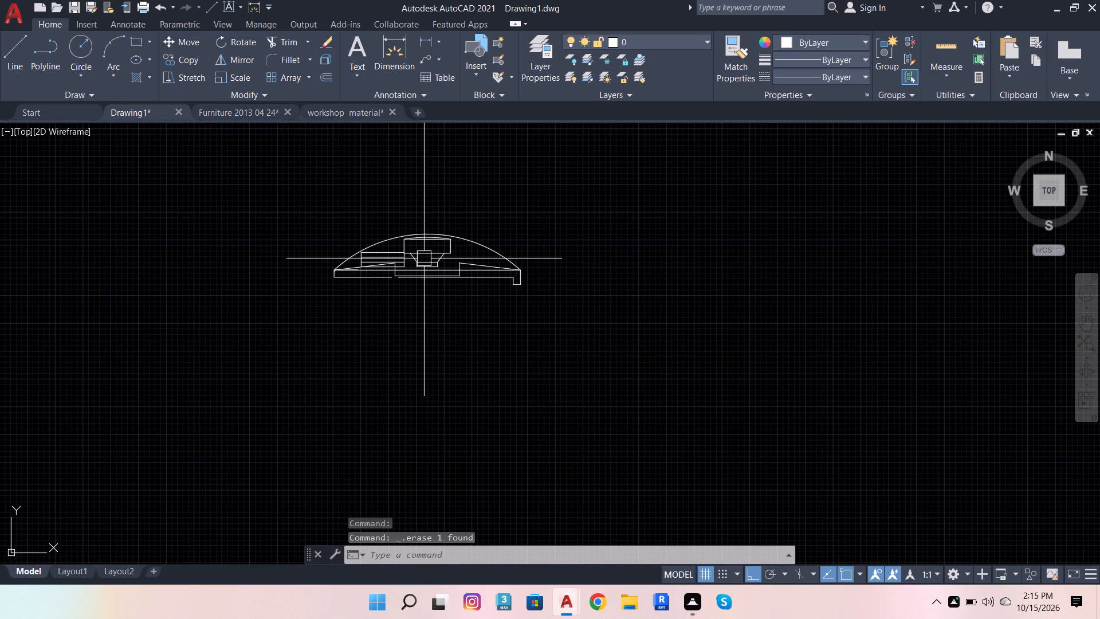
click(288, 195)
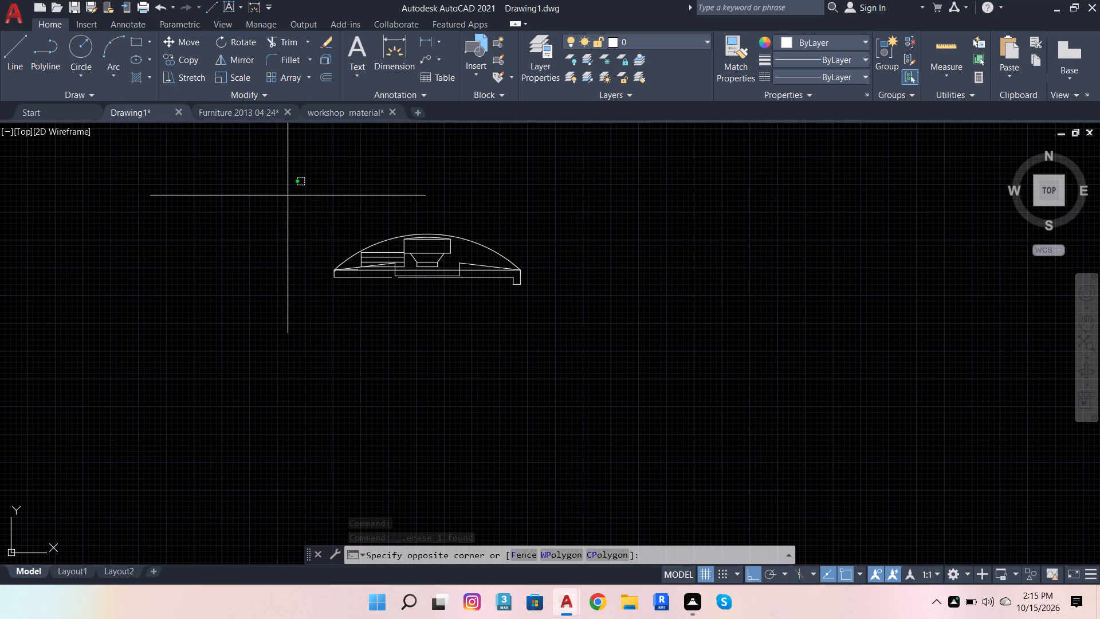
click(624, 365)
key(g)
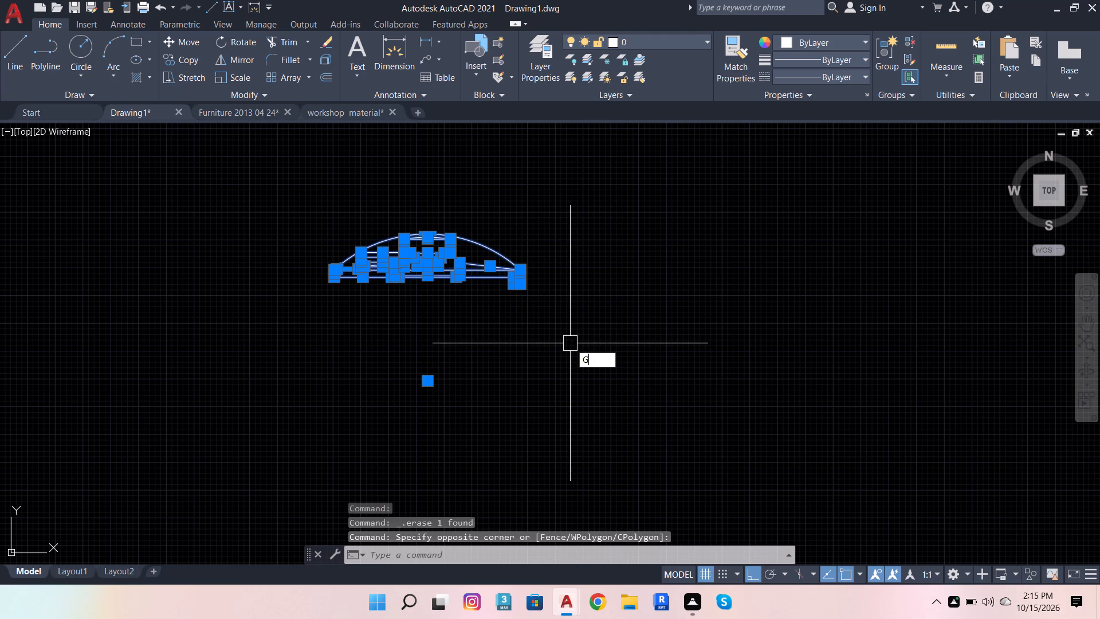
click(634, 379)
Rotate the grouped TV unit 270° about its bottom-right corner so its curved front faces east.
click(440, 258)
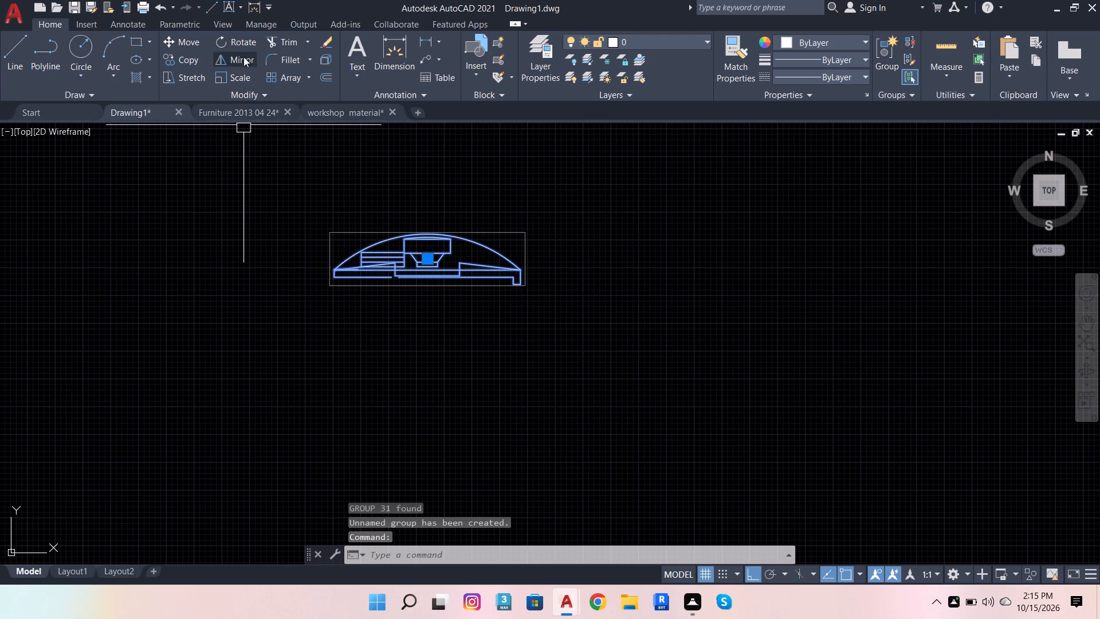
click(226, 43)
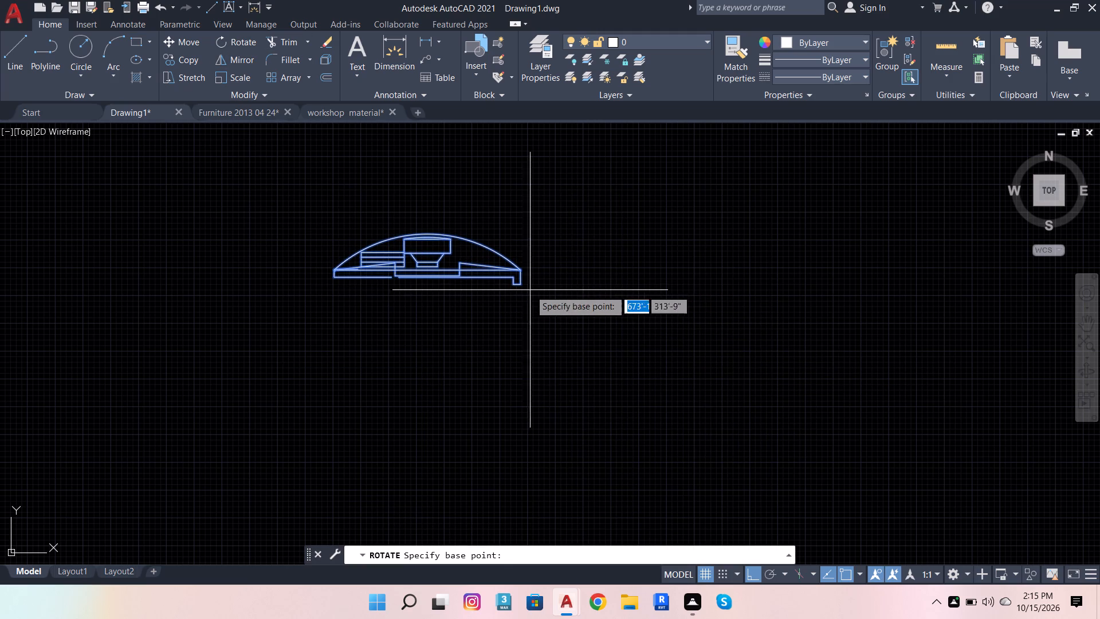
click(522, 285)
click(496, 382)
Move the TV unit, with Ortho off, by its bottom-left corner onto the living side of the lower bedroom's east wall, just above the entrance door.
click(533, 275)
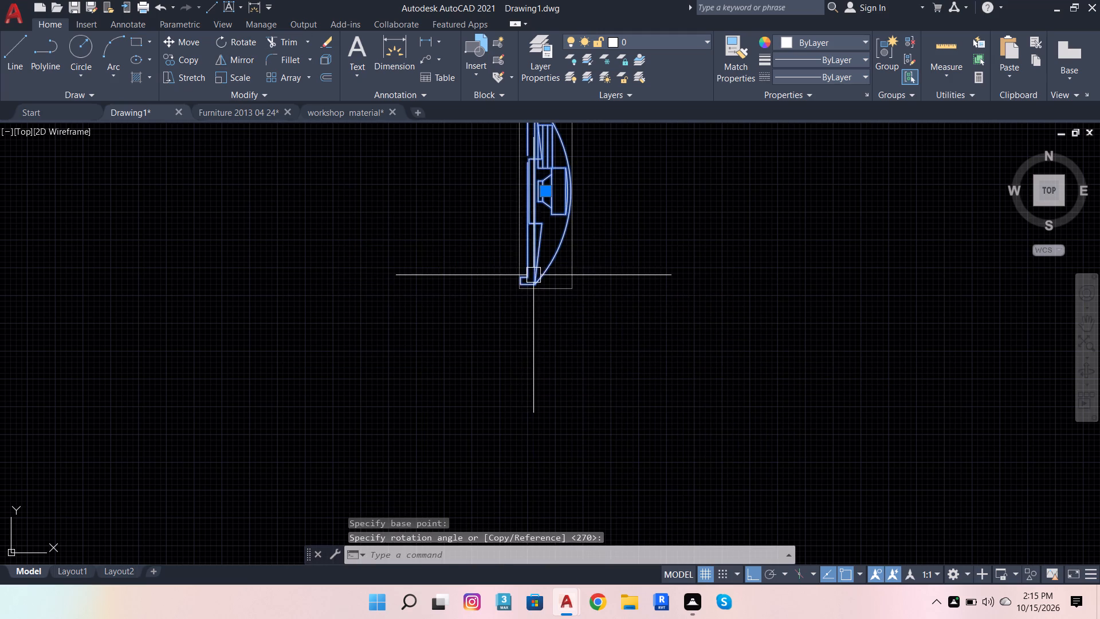
click(184, 42)
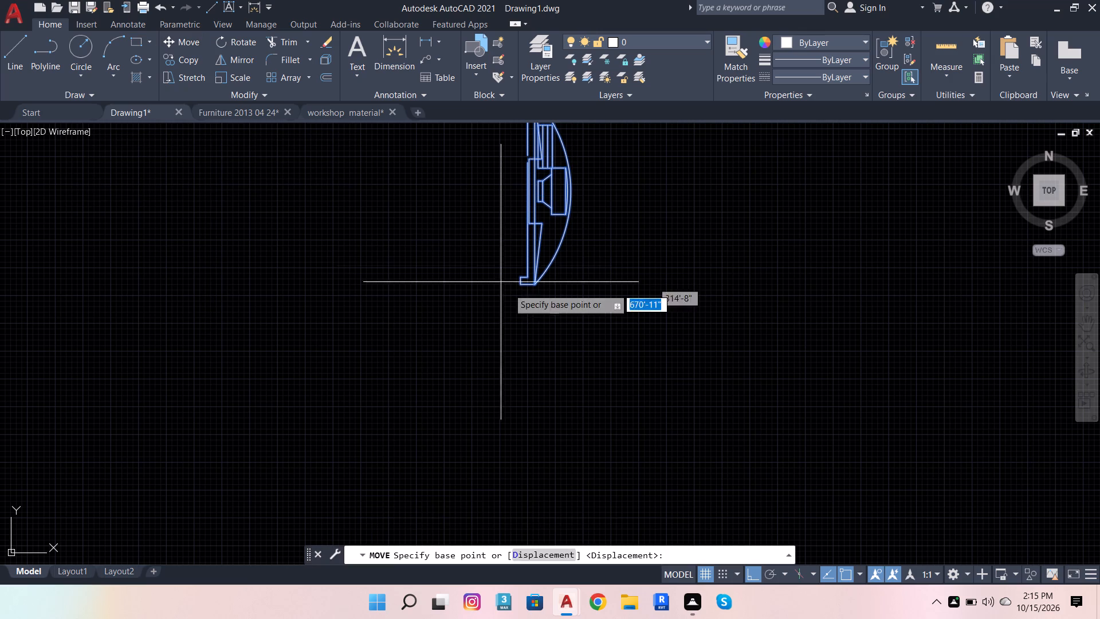
click(522, 286)
scroll(673, 242, down, 7)
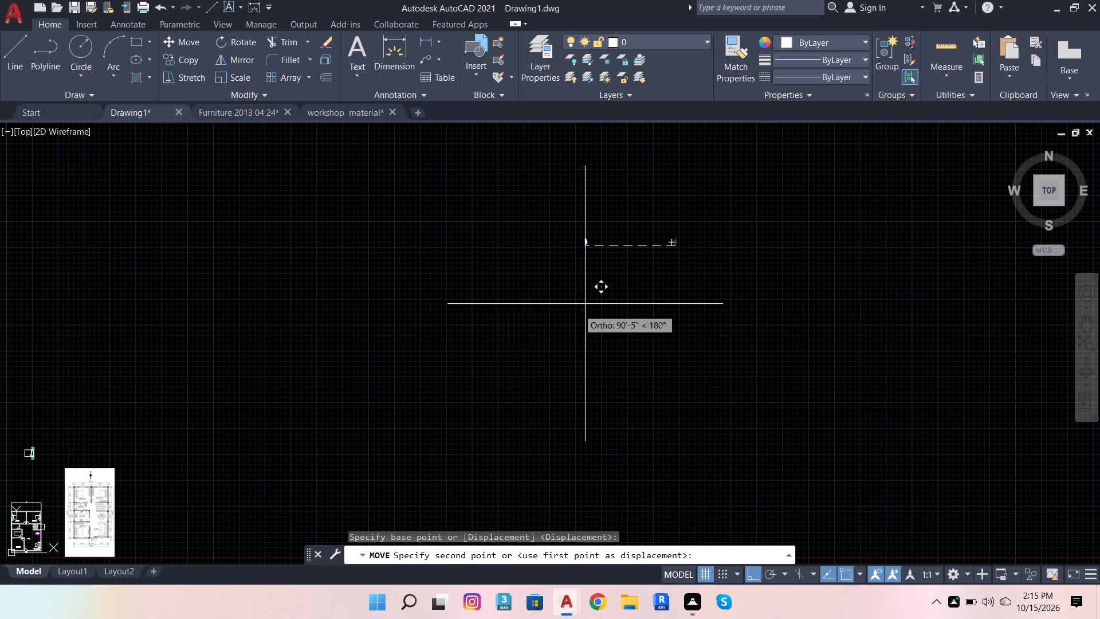
click(749, 570)
scroll(874, 428, down, 3)
scroll(713, 468, up, 2)
scroll(588, 457, up, 2)
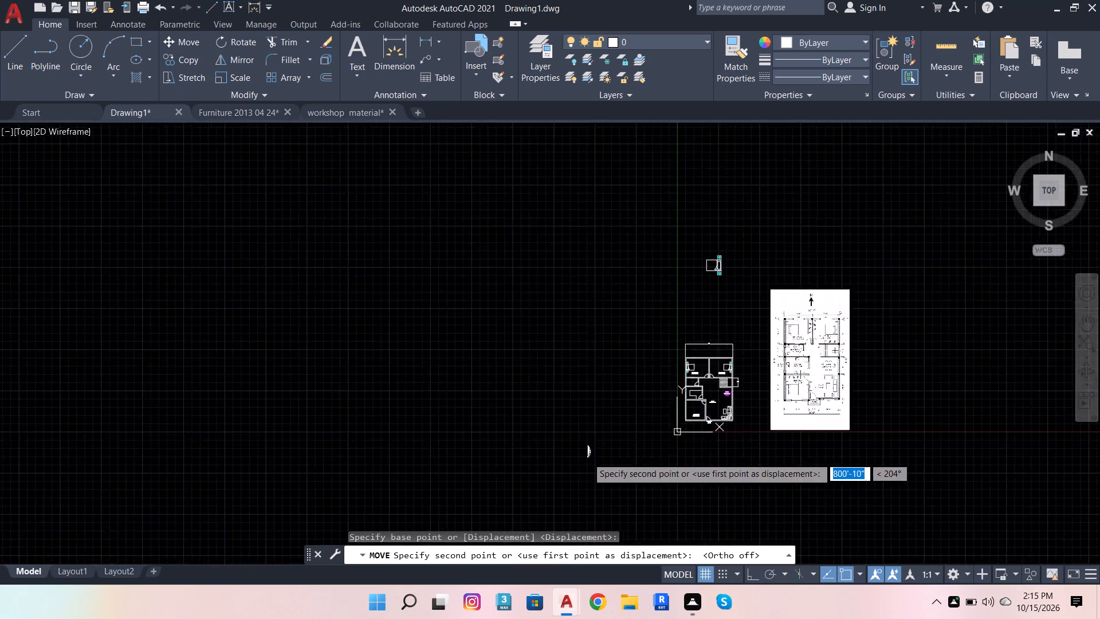
scroll(587, 457, up, 2)
scroll(942, 326, up, 3)
scroll(734, 414, up, 1)
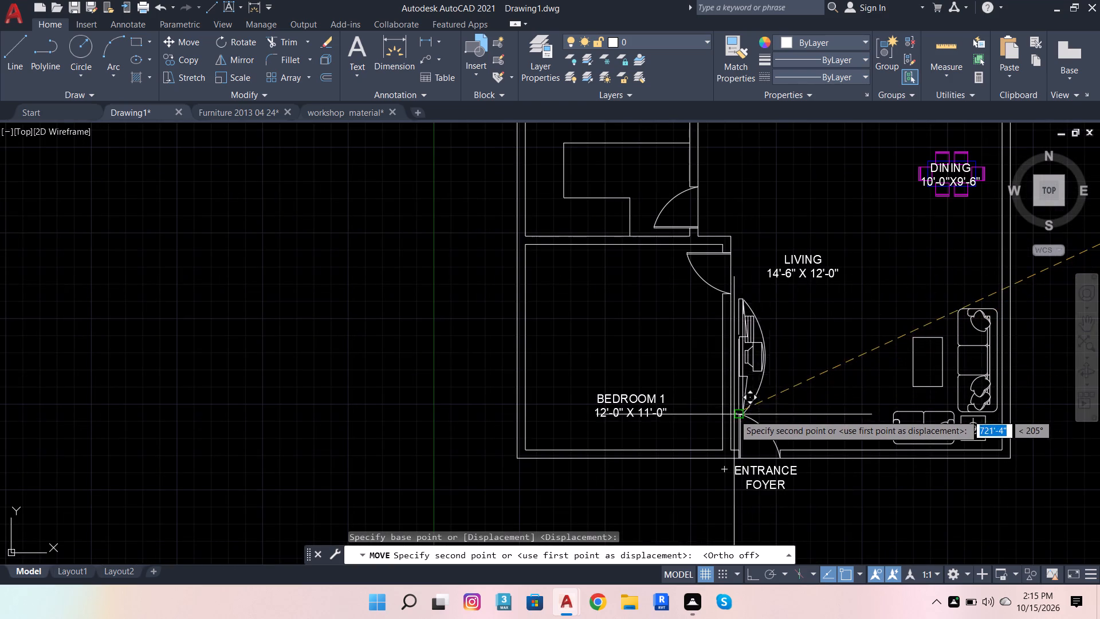
scroll(734, 414, up, 2)
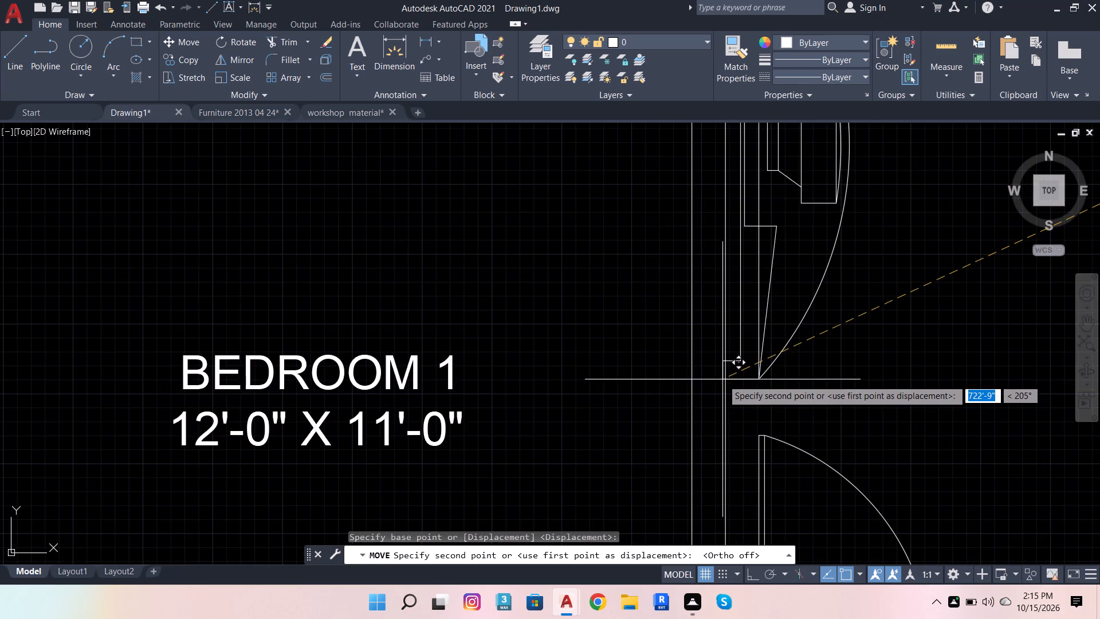
scroll(744, 371, up, 2)
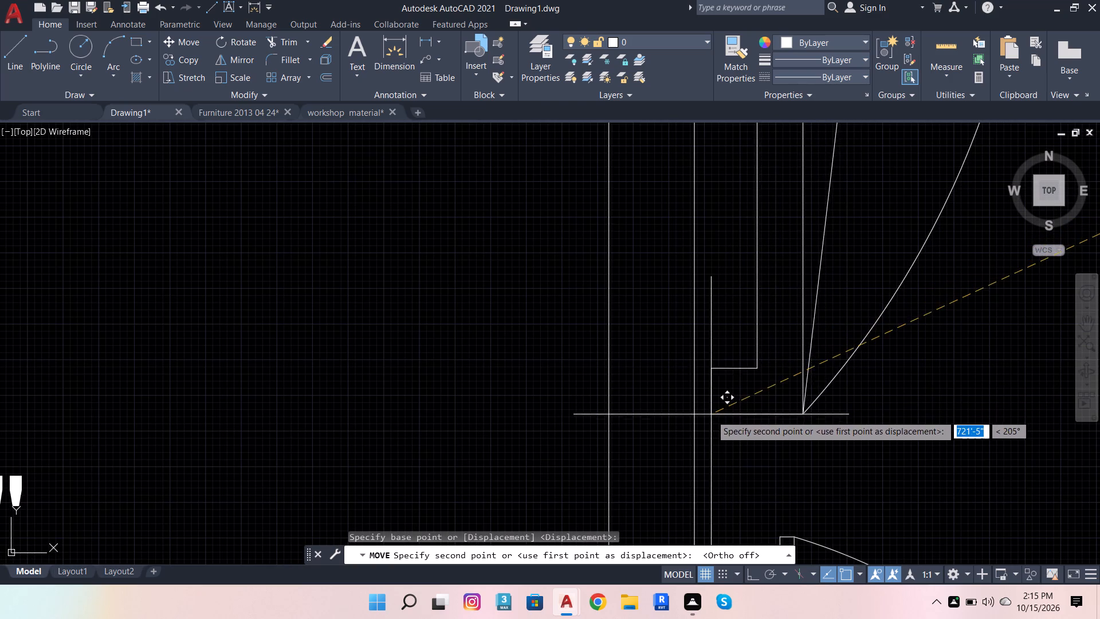
click(707, 422)
scroll(734, 401, down, 7)
scroll(777, 365, up, 1)
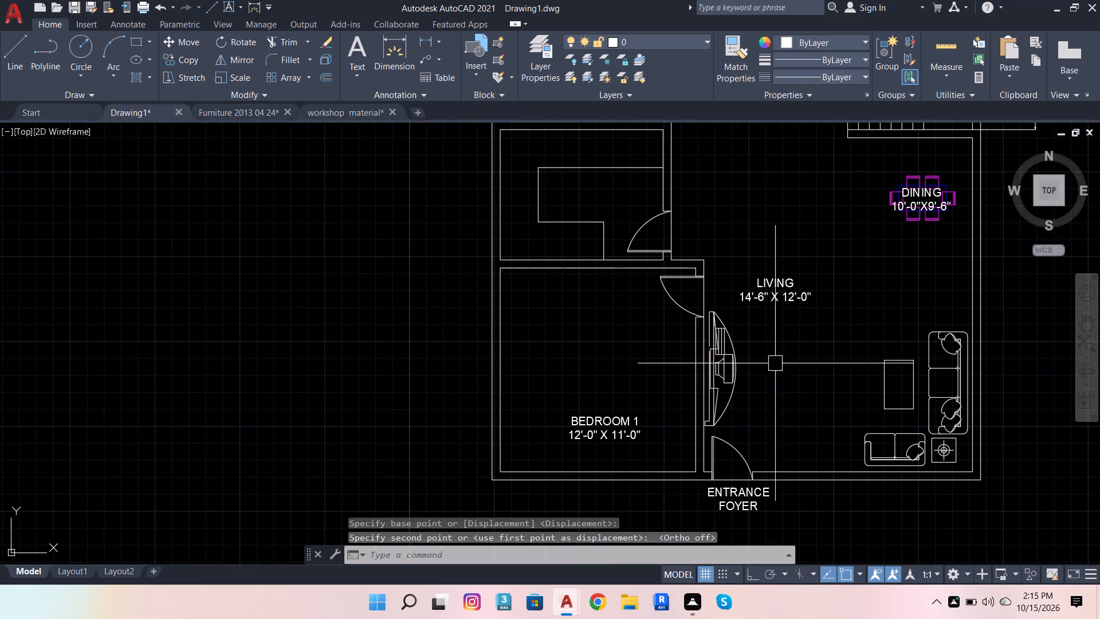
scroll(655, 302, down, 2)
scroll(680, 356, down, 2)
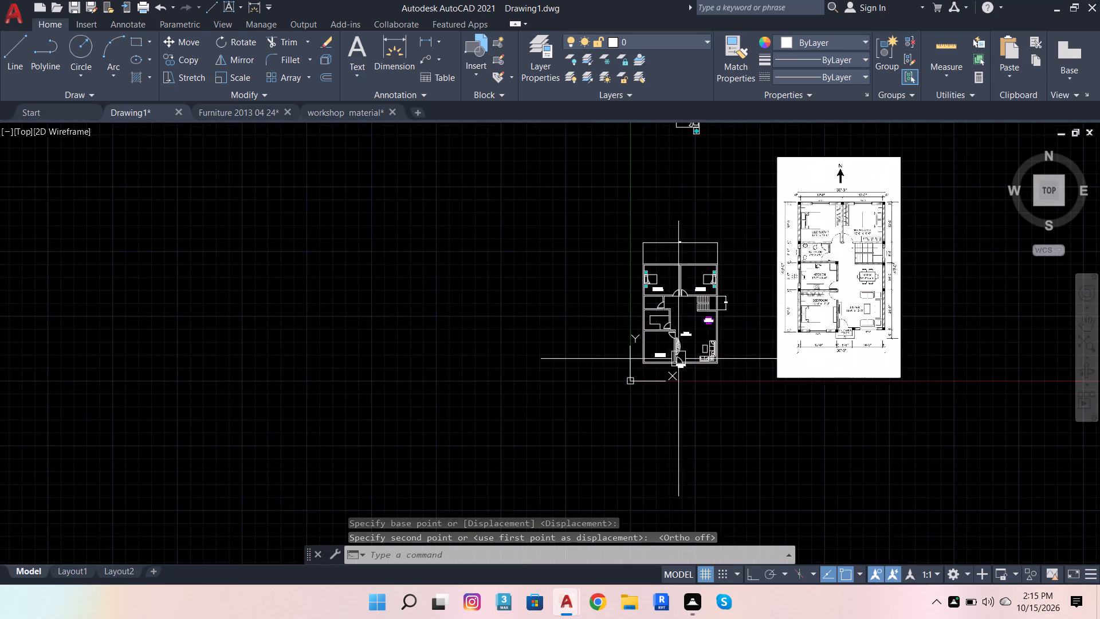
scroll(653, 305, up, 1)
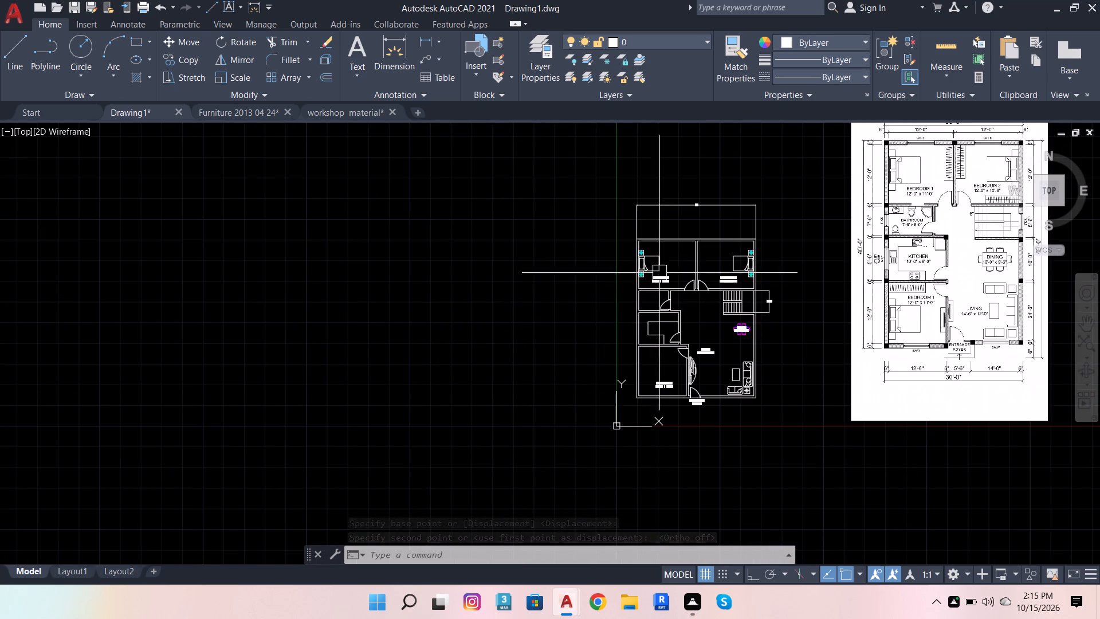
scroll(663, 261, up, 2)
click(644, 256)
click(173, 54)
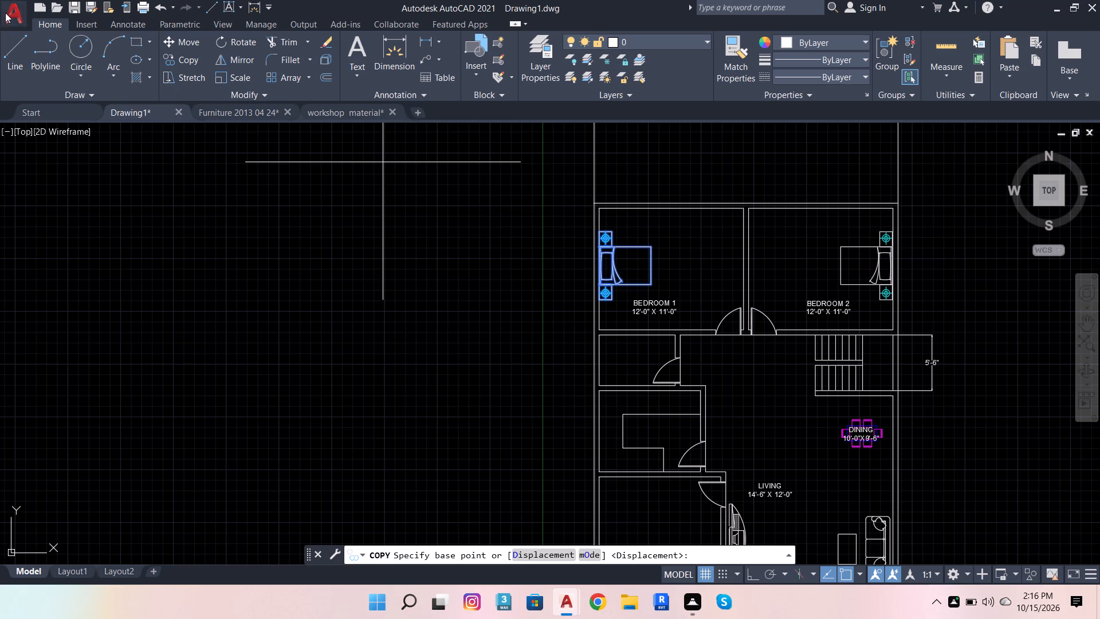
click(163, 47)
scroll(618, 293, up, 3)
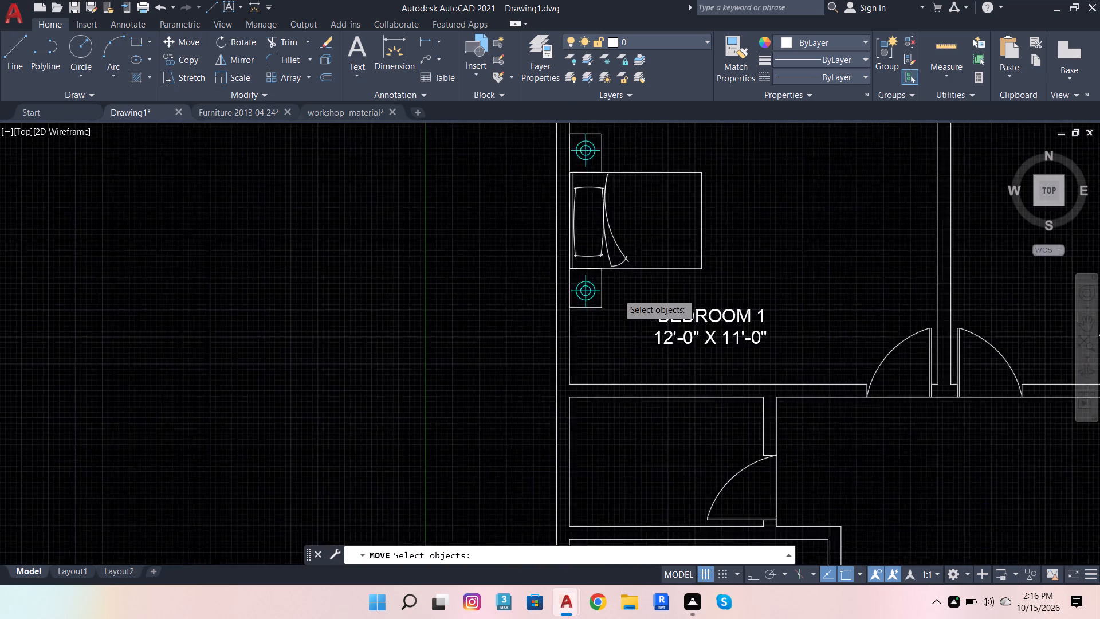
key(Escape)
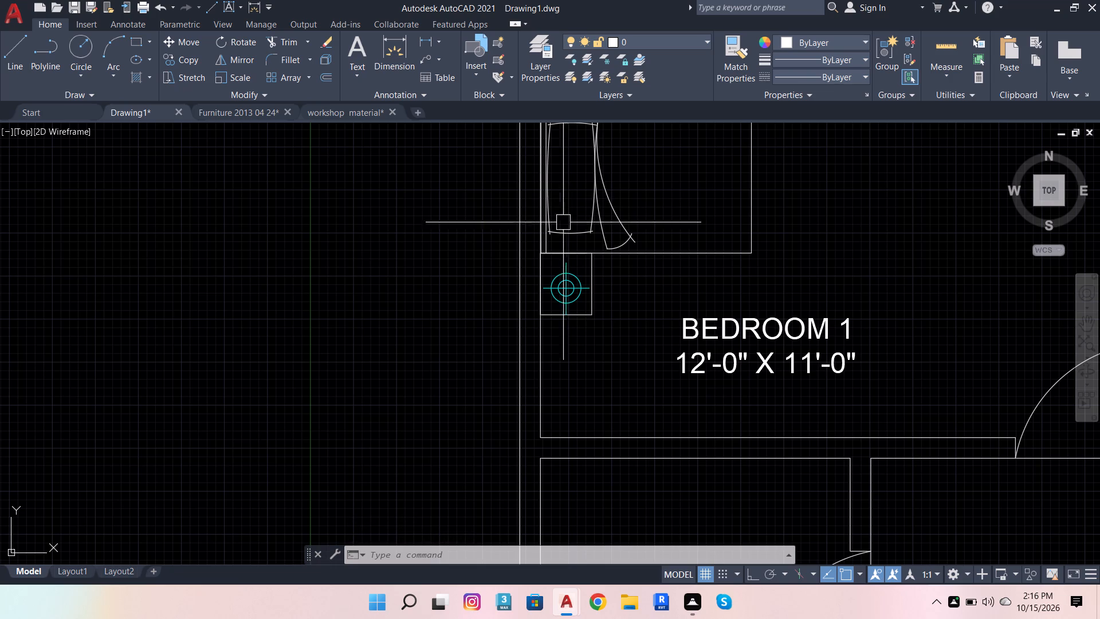
Copy the bed with side tables from the upper Bedroom 1 into the southwest corner of the lower Bedroom 1.
click(647, 249)
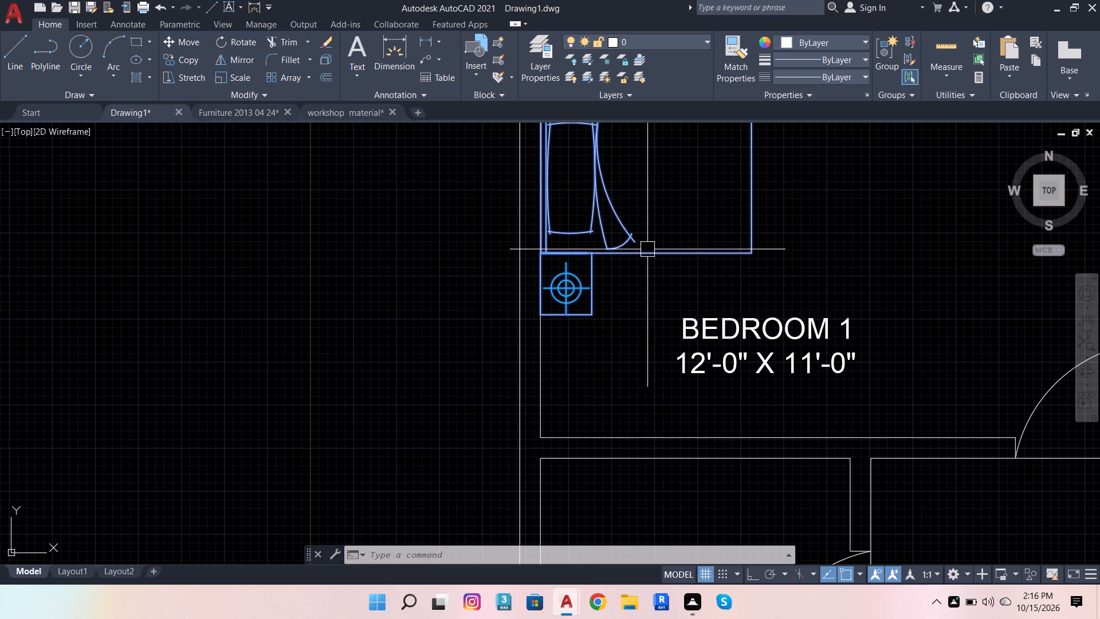
click(172, 56)
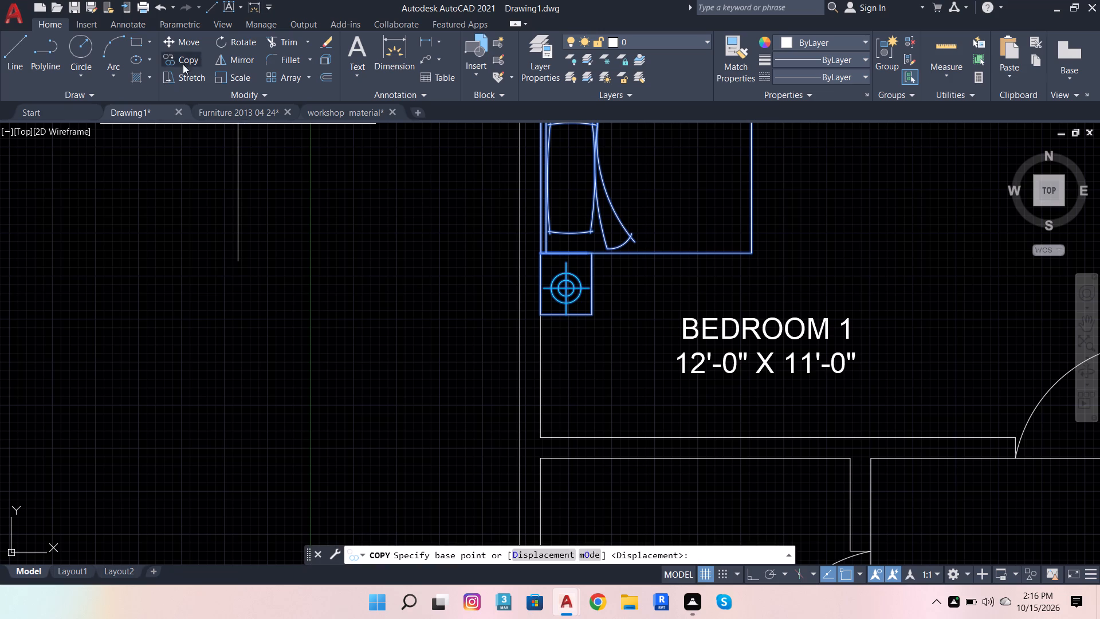
click(541, 318)
scroll(609, 279, down, 6)
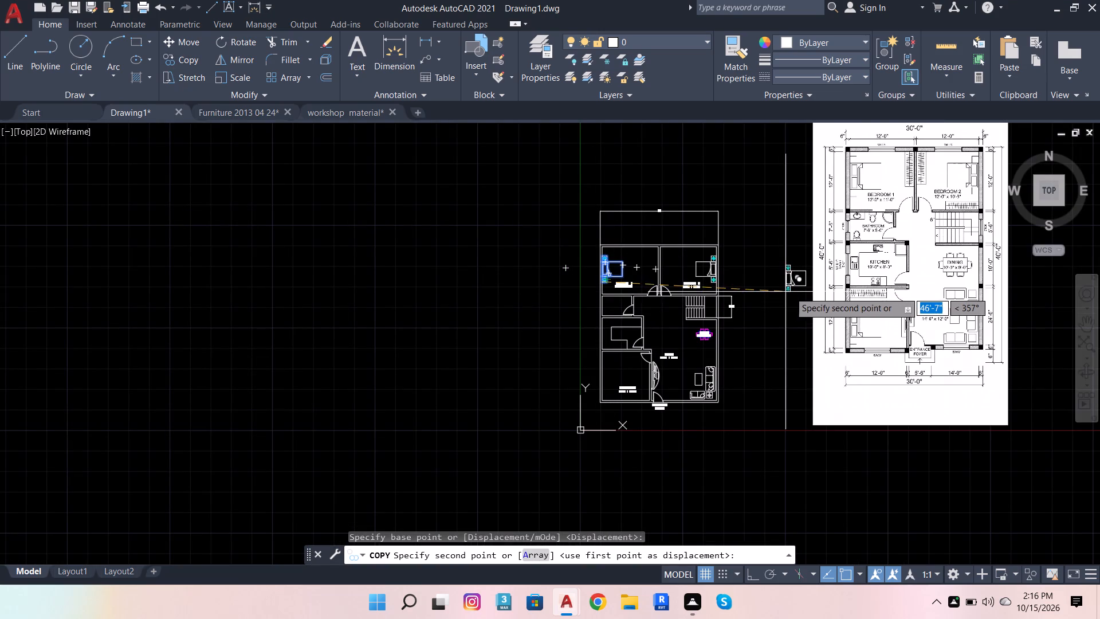
scroll(598, 385, up, 3)
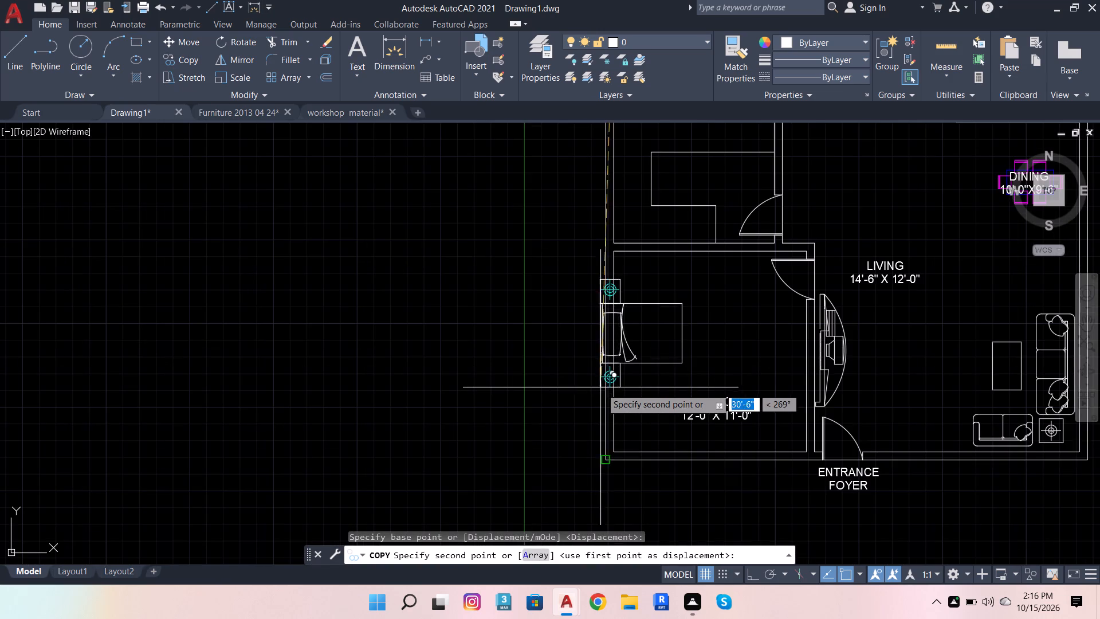
scroll(613, 394, up, 2)
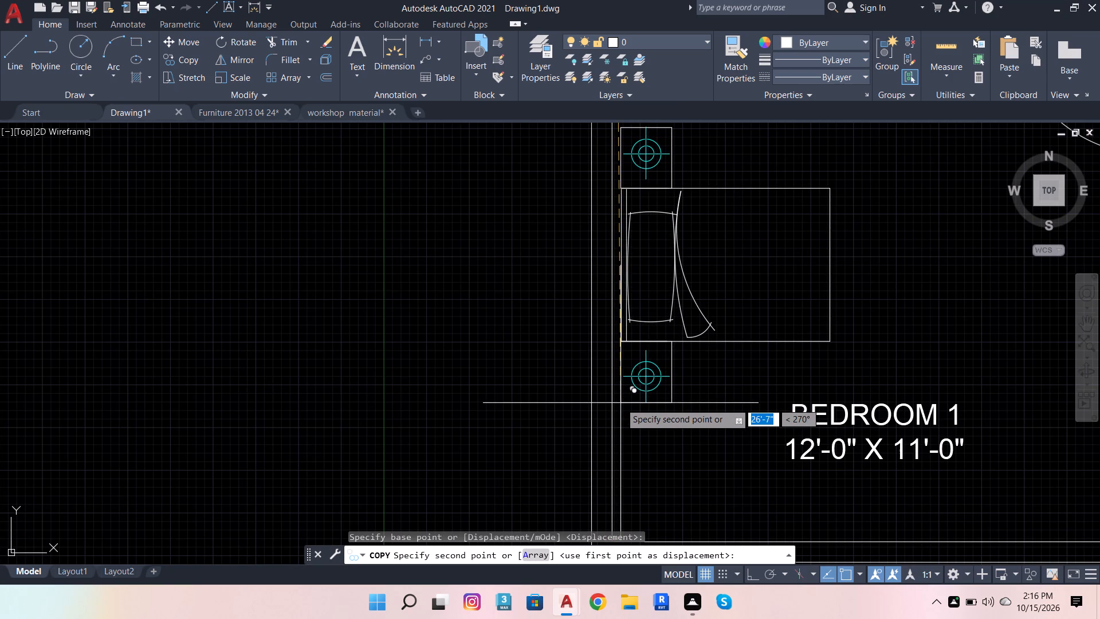
click(616, 402)
scroll(705, 365, down, 1)
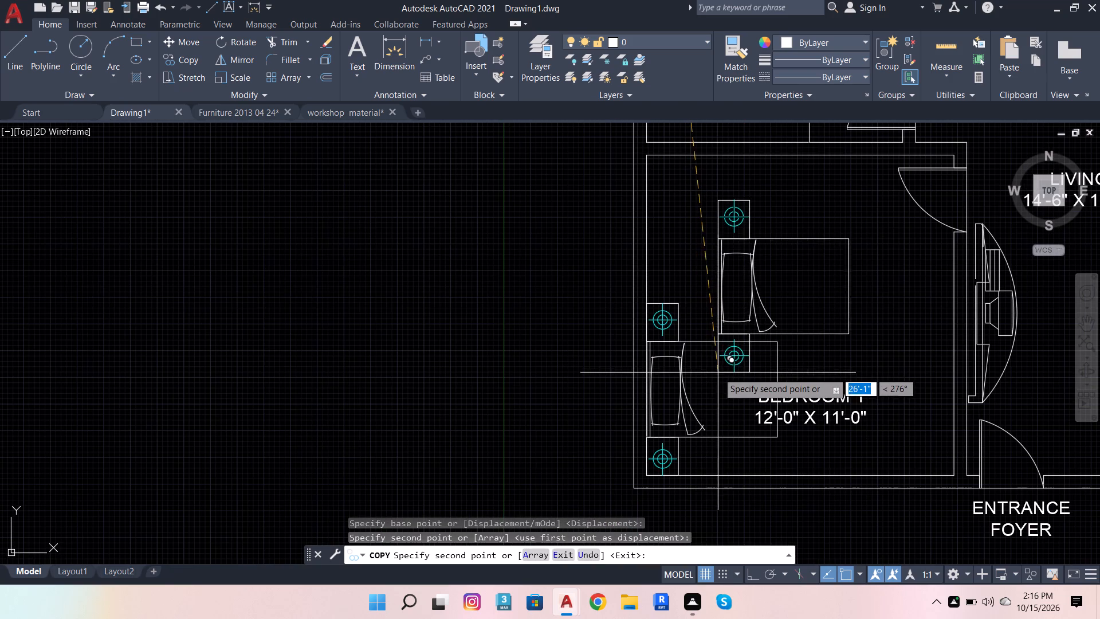
key(Escape)
Move the copied bed set up along the lower bedroom's west wall, clear of the south wall and near mid-wall.
click(686, 417)
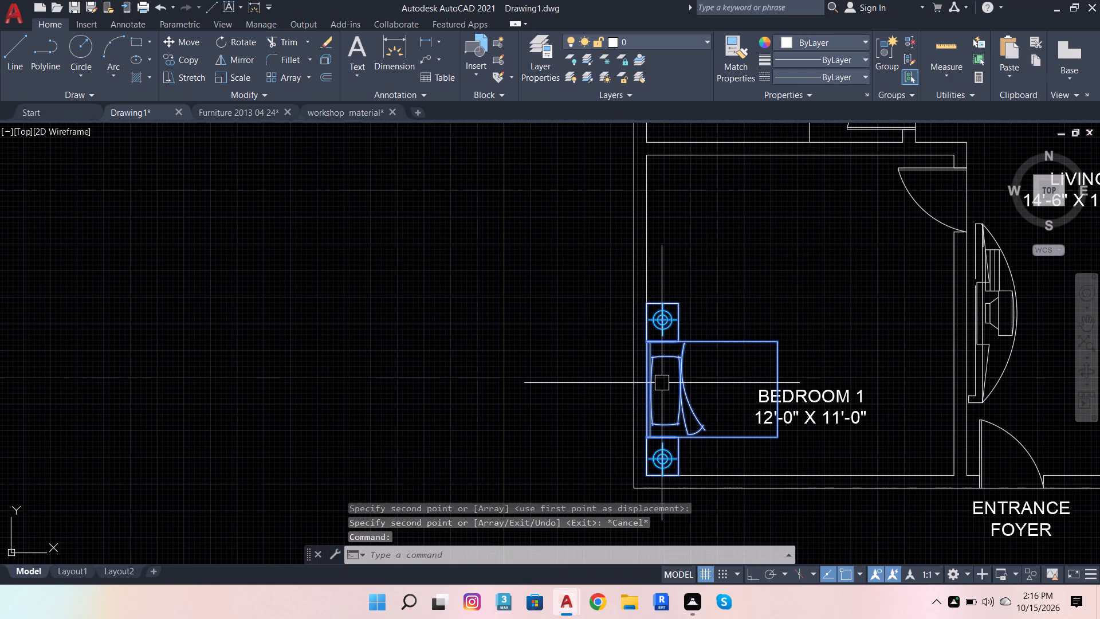
key(m)
key(space)
scroll(662, 469, up, 3)
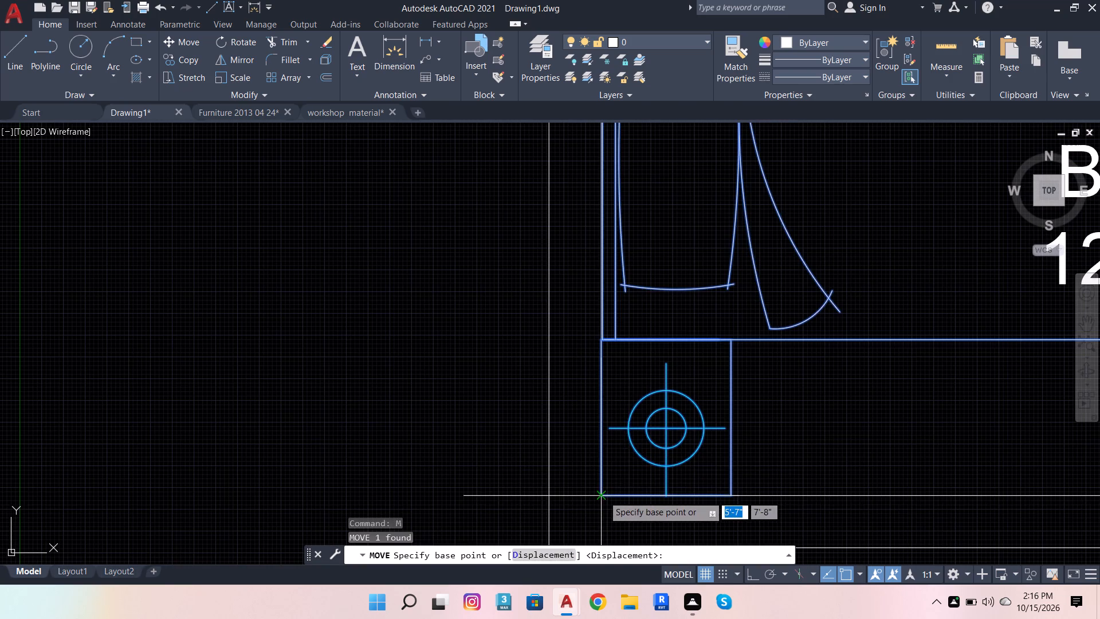
click(603, 496)
scroll(608, 364, down, 4)
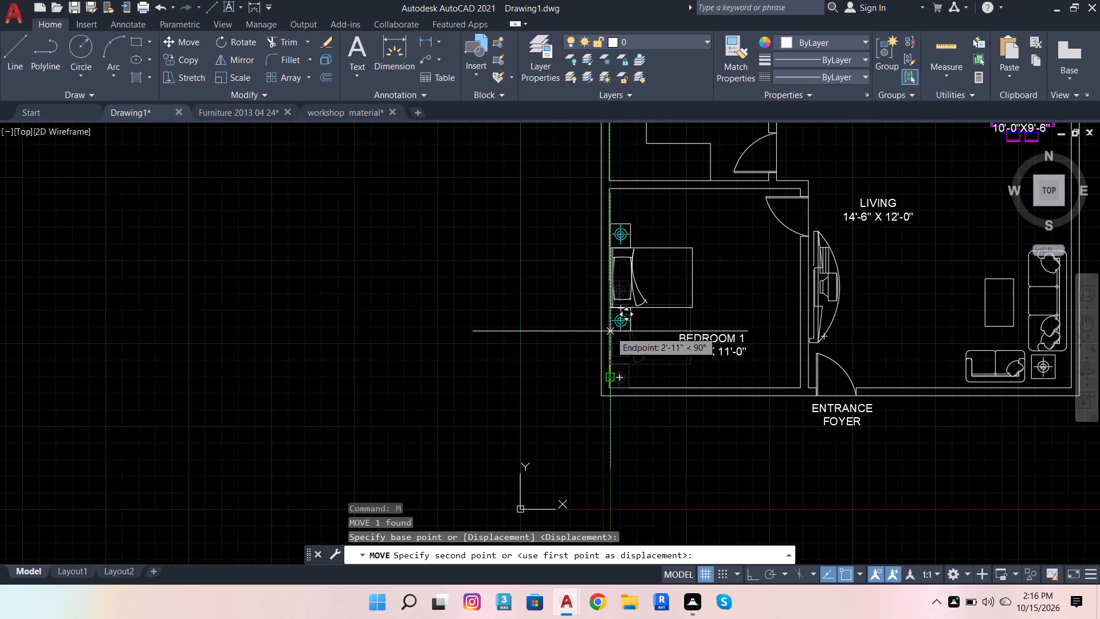
scroll(610, 331, up, 3)
click(610, 331)
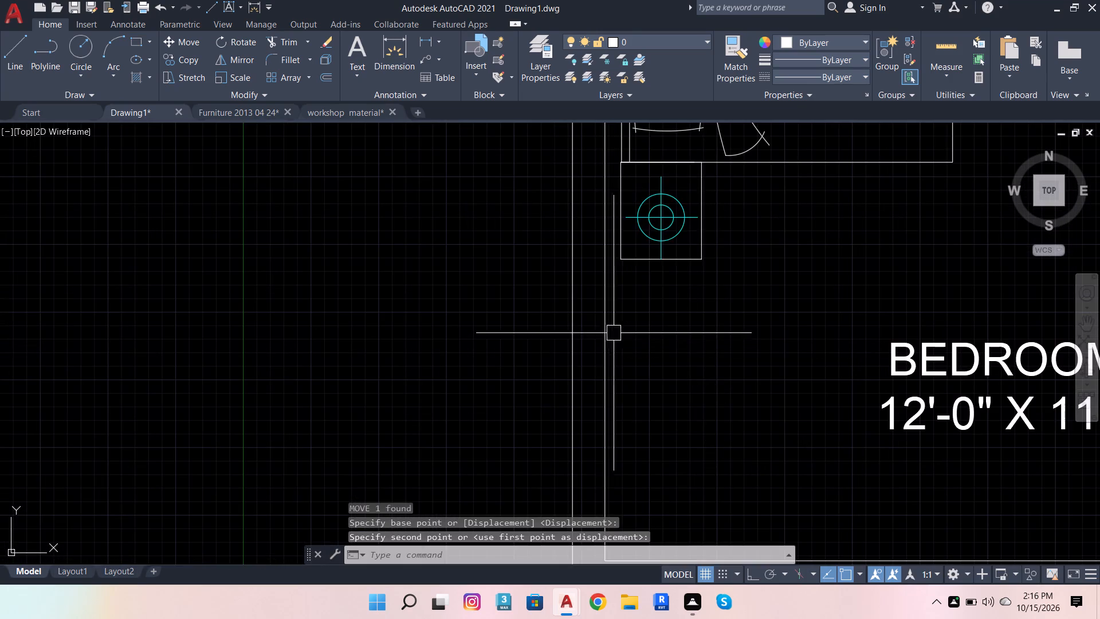
scroll(637, 376, down, 5)
key(Escape)
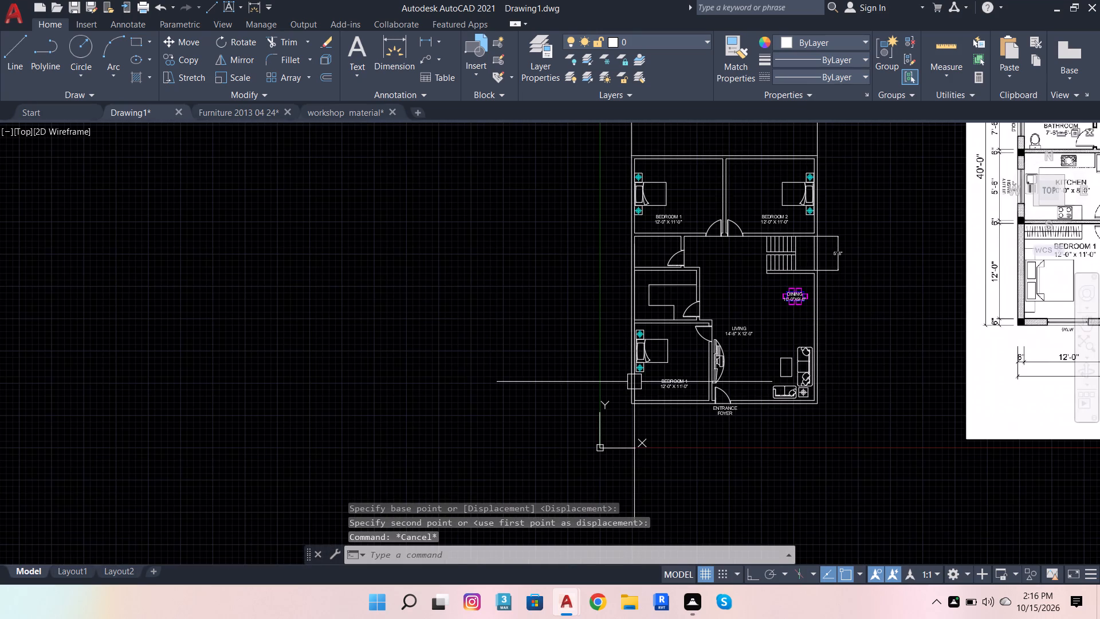
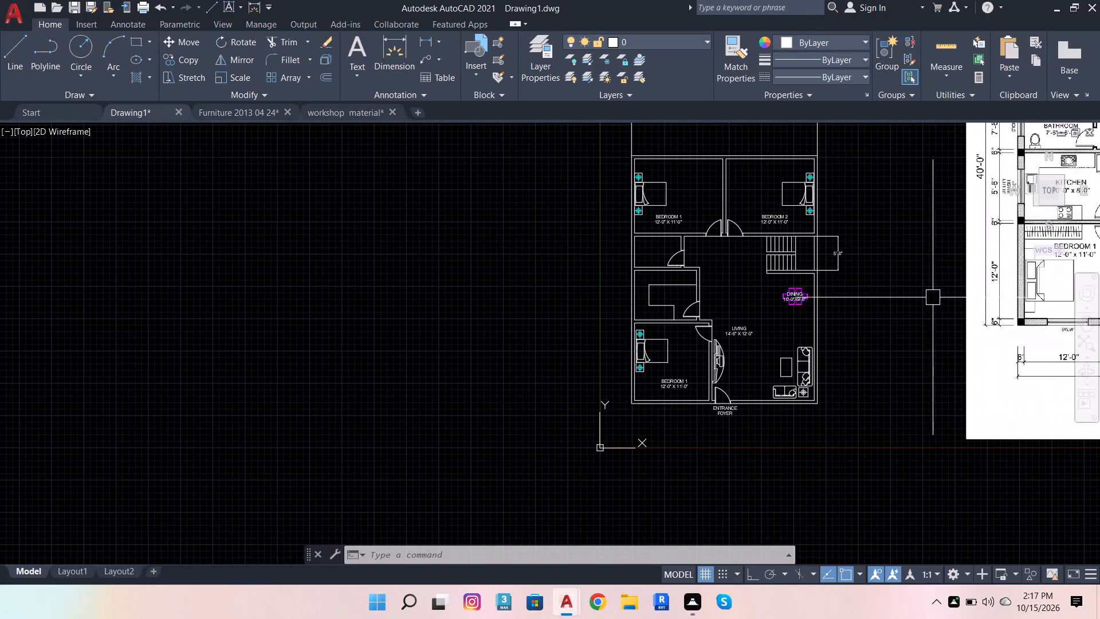
In the workshop material drawing, select the small single-bowl sink with drainboard in the second row of the KITCHEN SINKS collection.
scroll(734, 331, down, 3)
scroll(738, 330, up, 3)
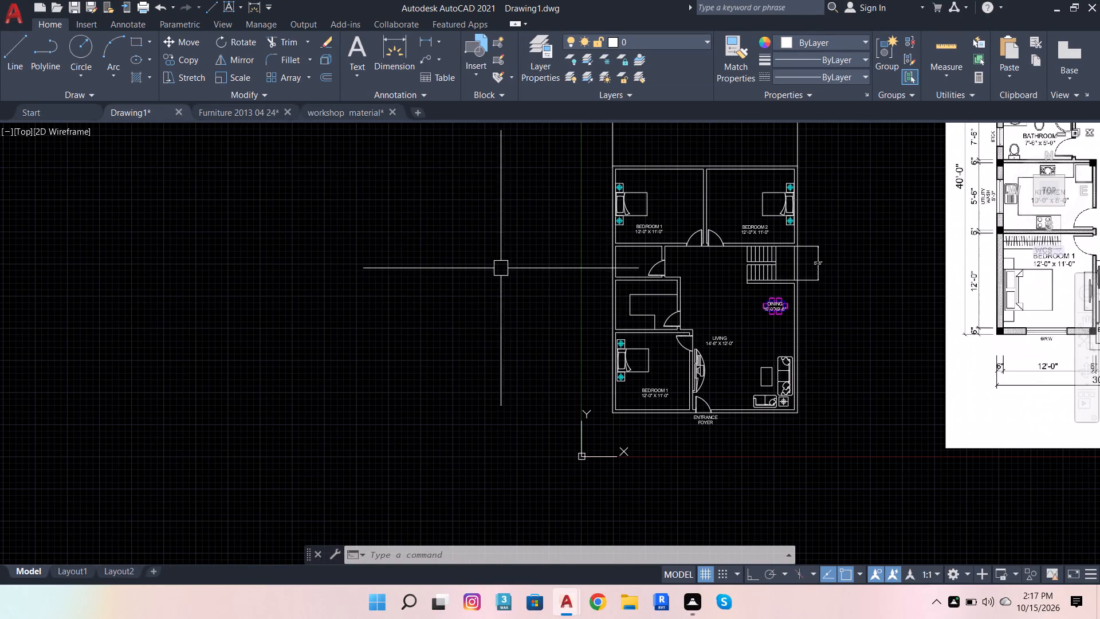
click(318, 112)
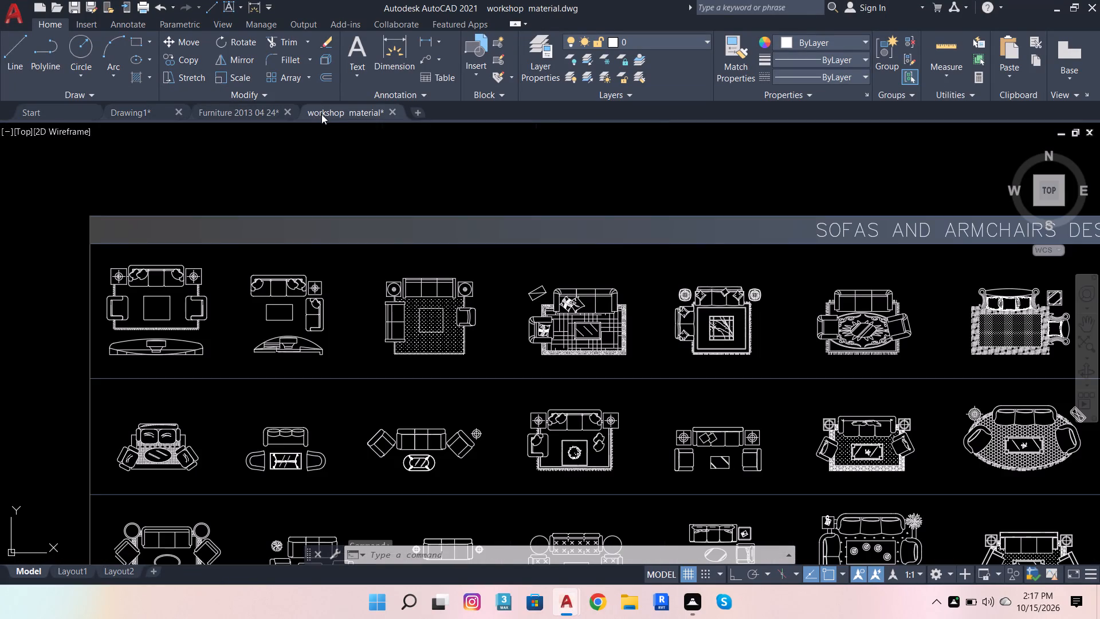
scroll(487, 277, down, 6)
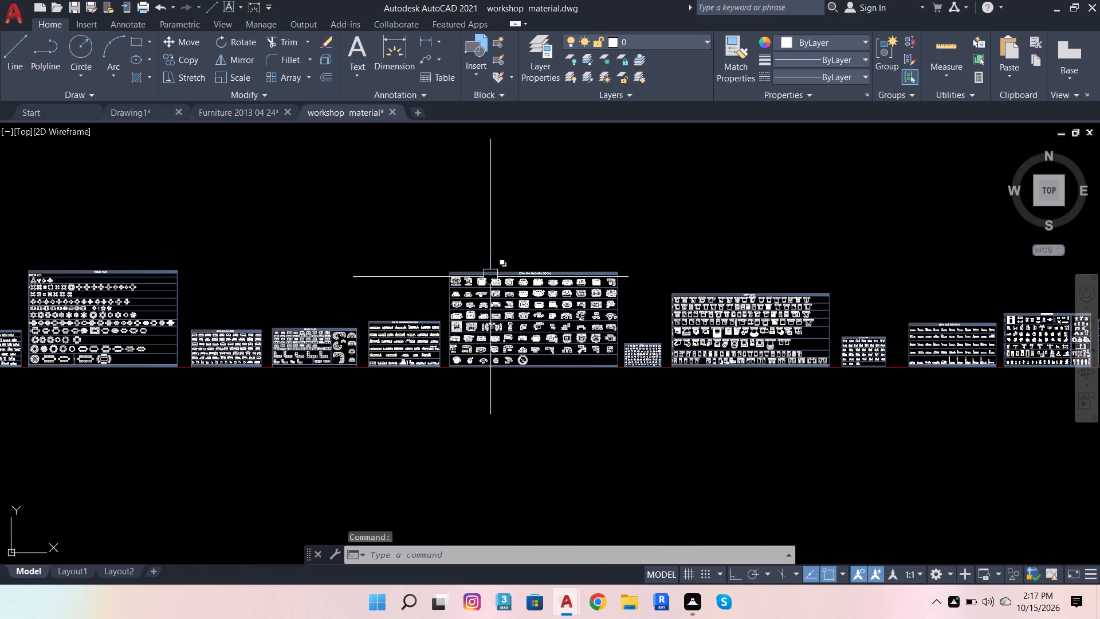
scroll(521, 364, down, 1)
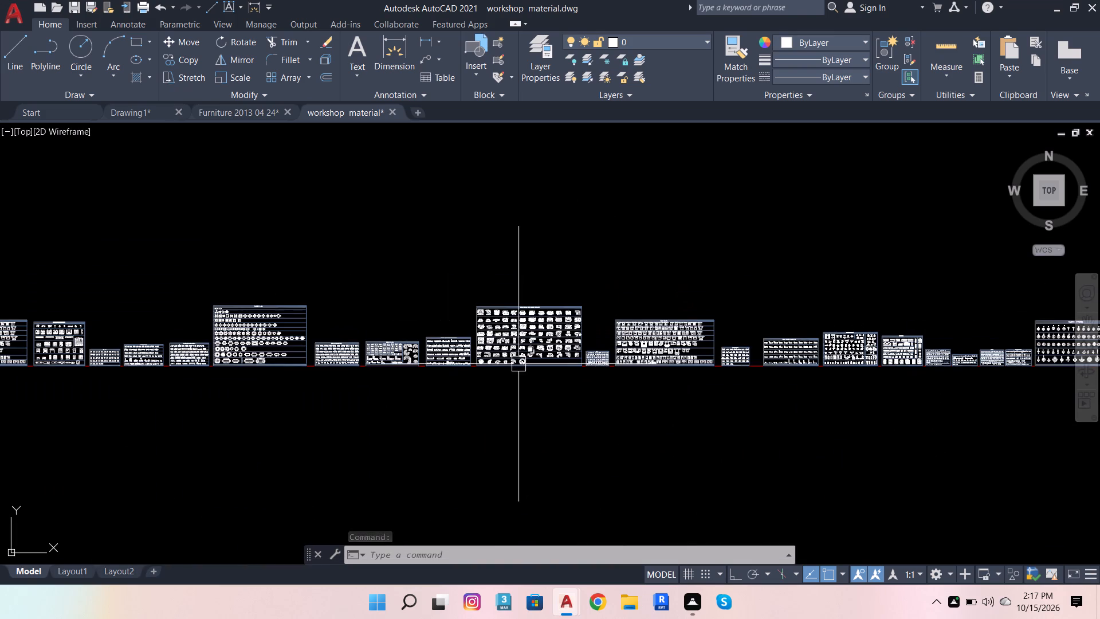
scroll(1099, 354, up, 2)
scroll(1023, 354, up, 2)
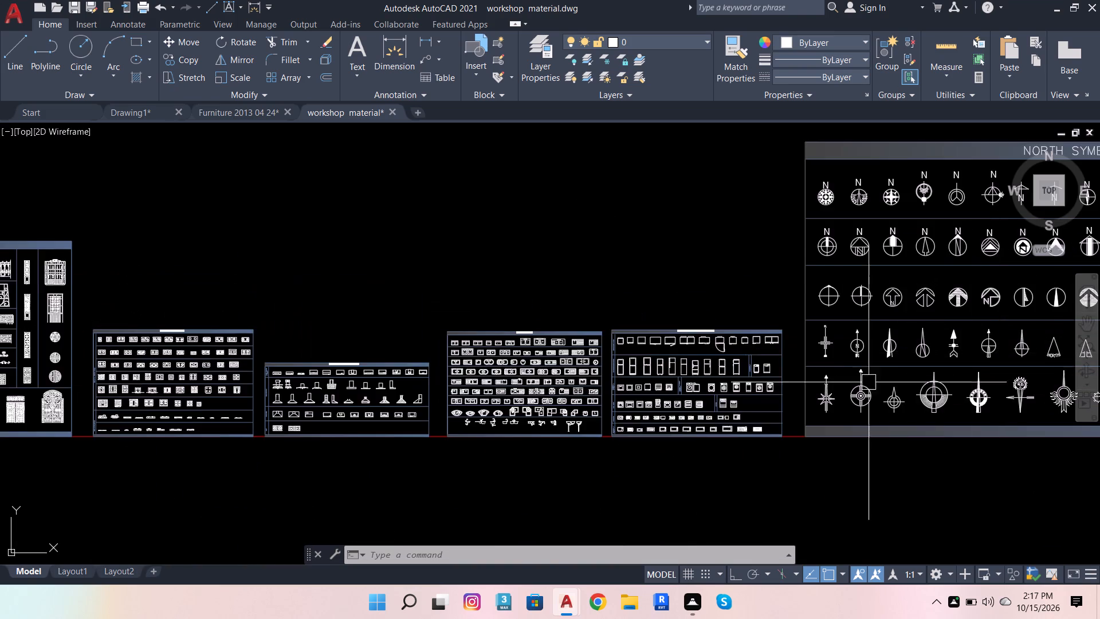
scroll(816, 393, down, 1)
scroll(568, 394, up, 3)
scroll(889, 302, up, 2)
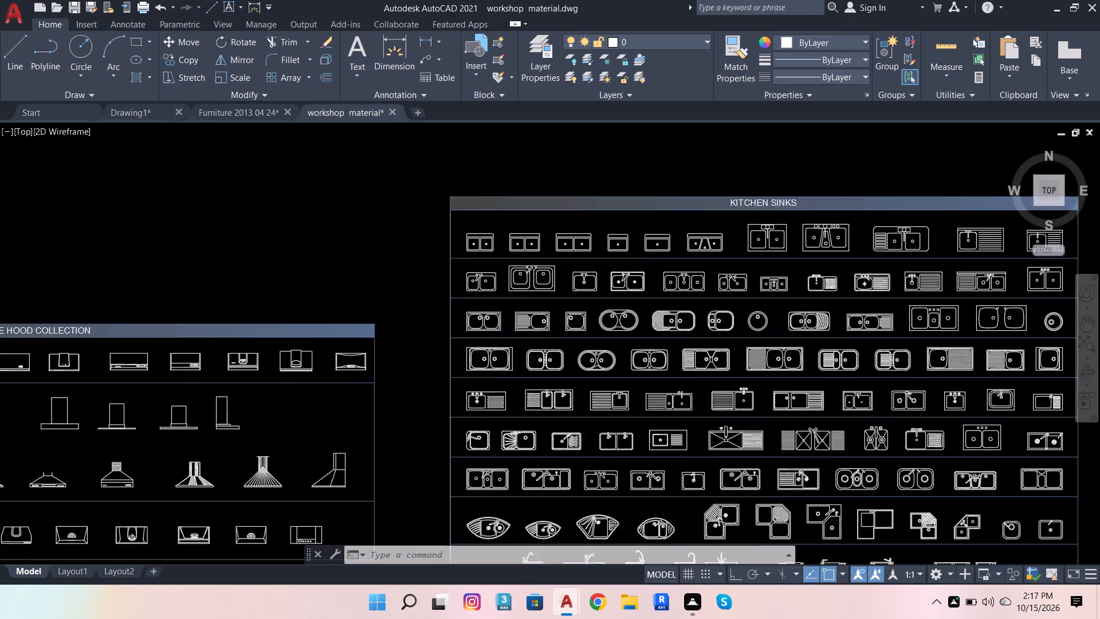
scroll(636, 259, up, 2)
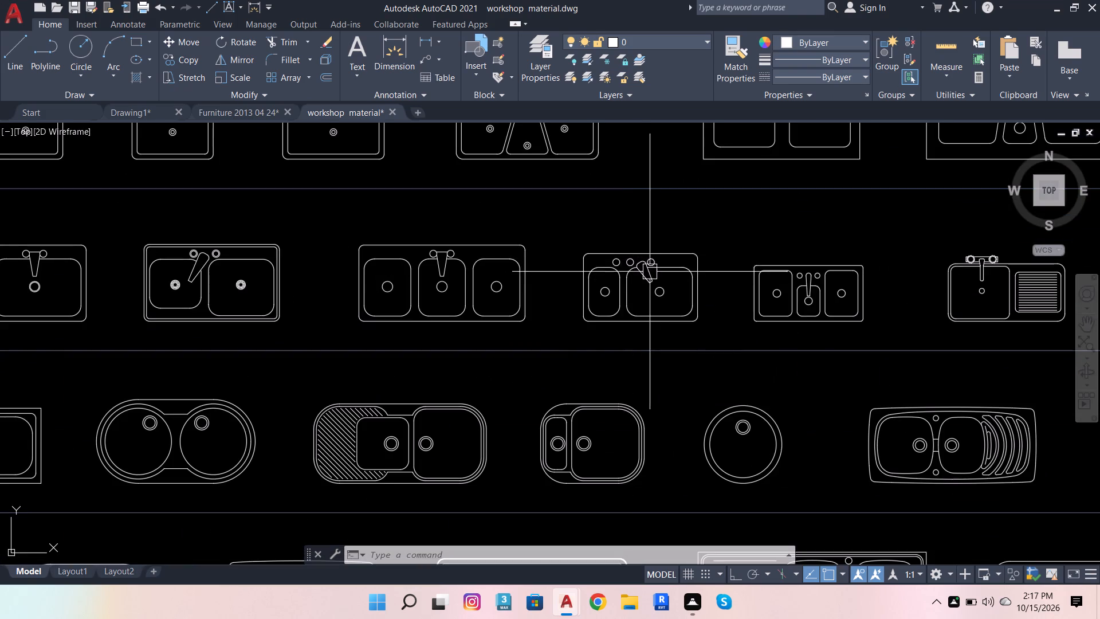
scroll(682, 319, down, 2)
scroll(841, 308, up, 2)
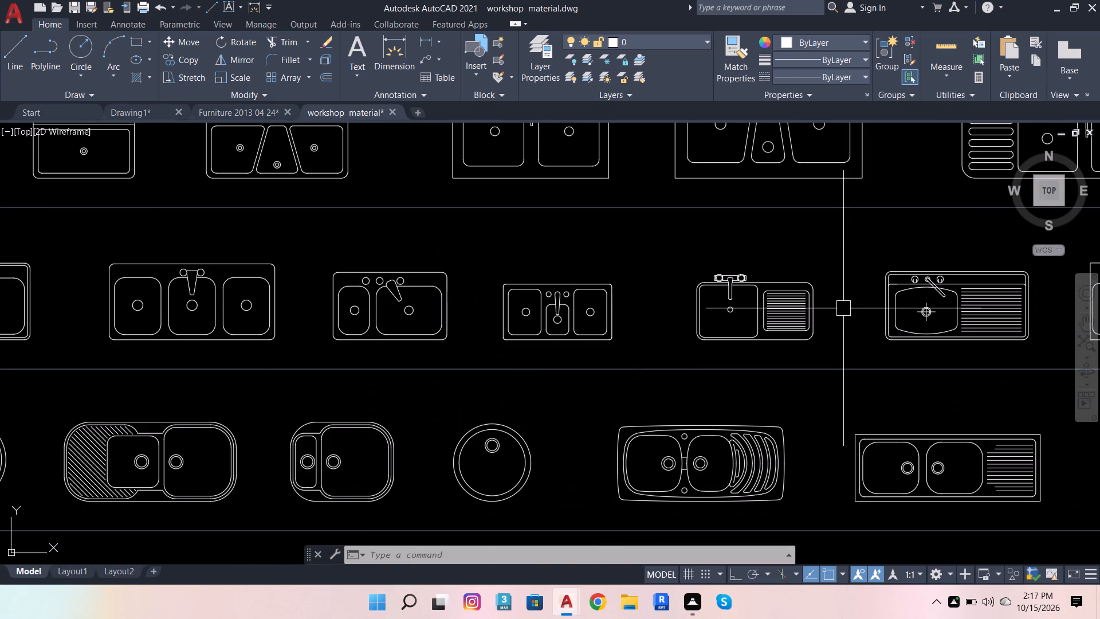
click(831, 347)
click(685, 249)
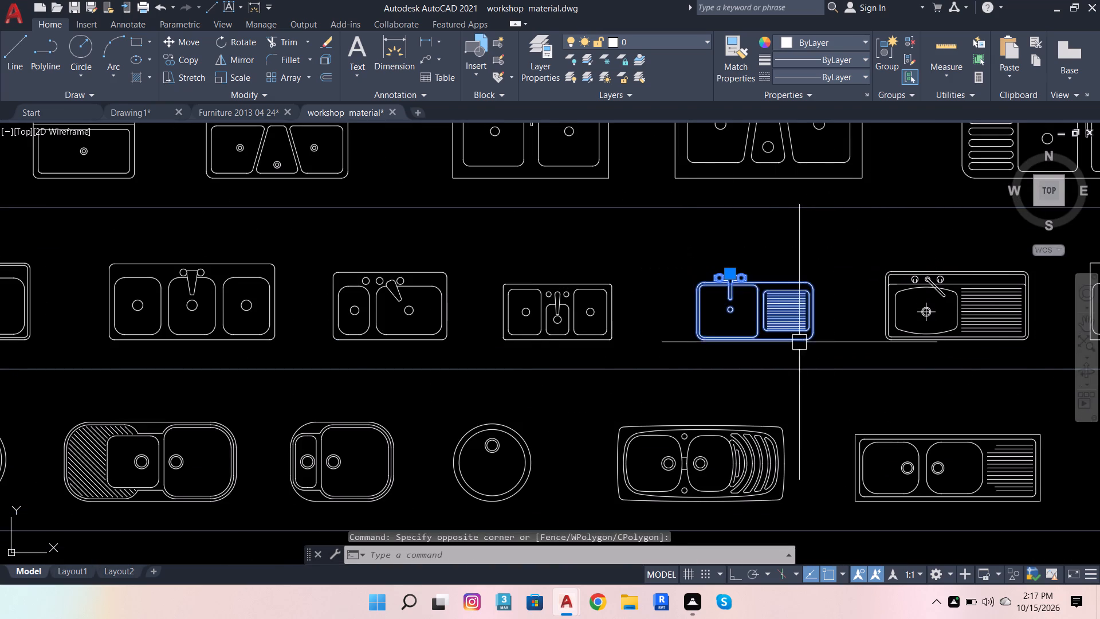
Add the four-burner cooktop at the end of the RANGUES COLLECTION's fourth row to the selection and copy both blocks.
scroll(802, 343, down, 5)
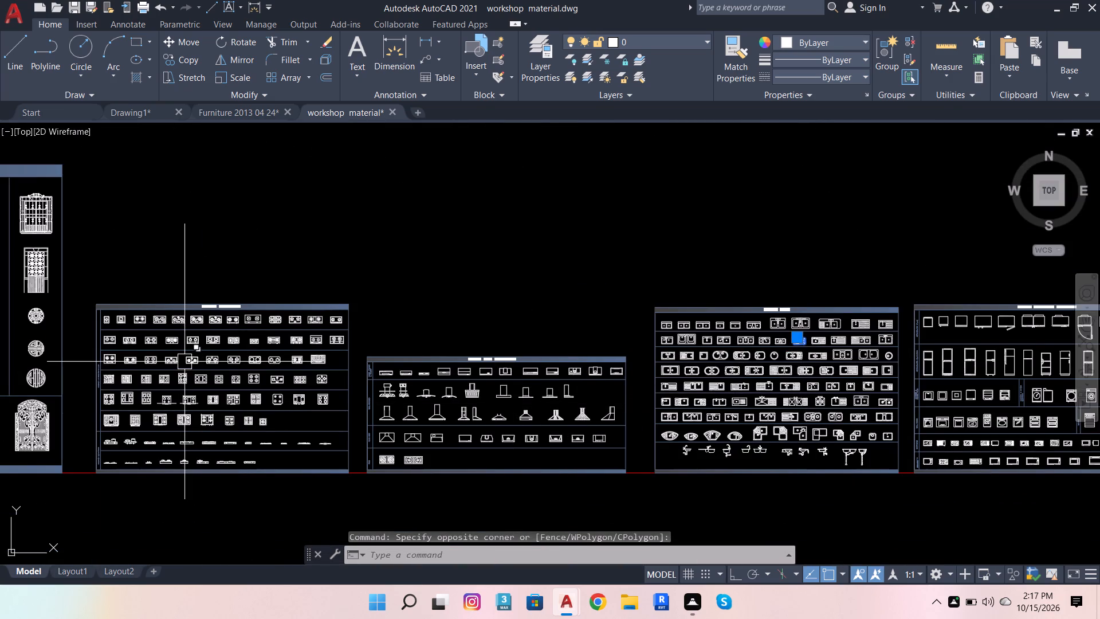
scroll(269, 387, up, 2)
scroll(426, 386, up, 1)
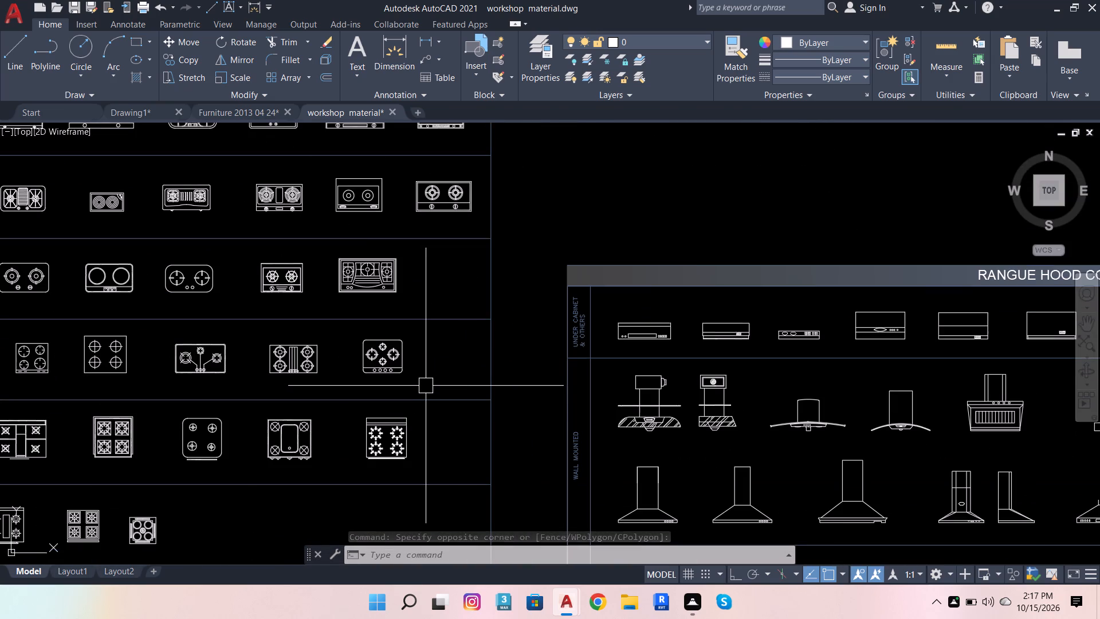
click(426, 380)
click(351, 338)
scroll(396, 367, down, 2)
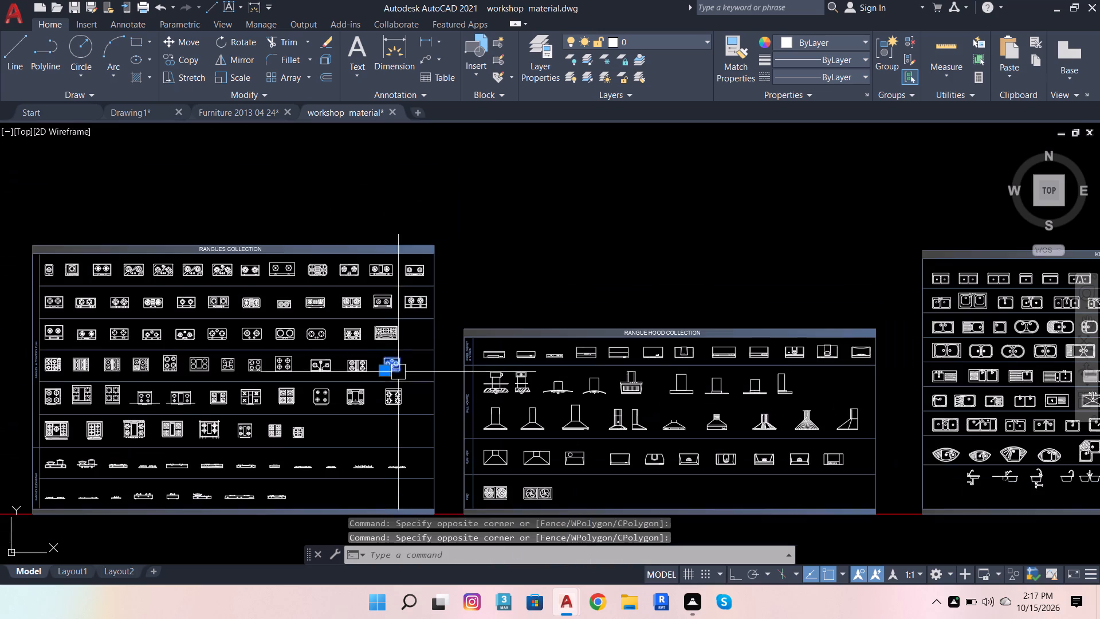
scroll(427, 356, down, 1)
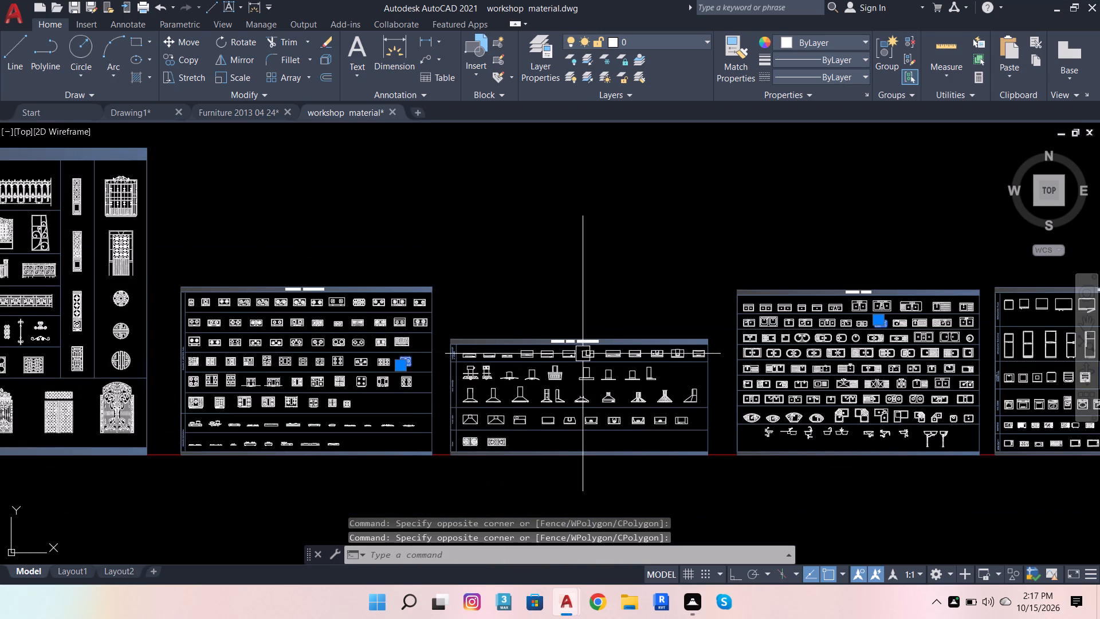
key(ctrl+c)
key(ctrl+c)
key(ctrl+c)
key(ctrl+c)
key(ctrl+c)
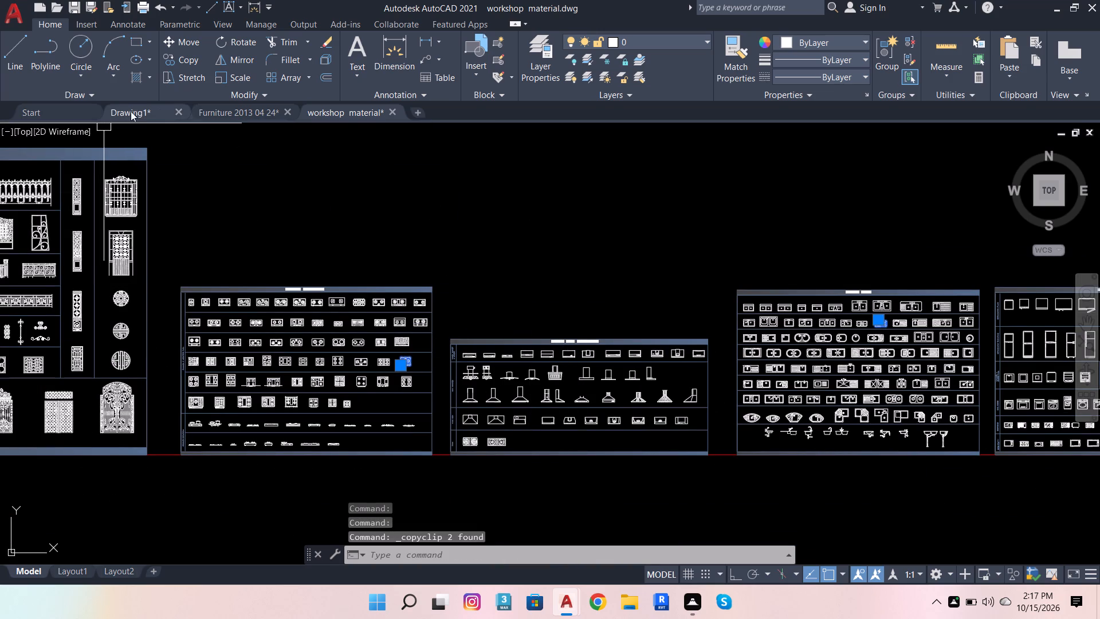
Paste the copied sink and cooktop blocks into Drawing1, with the cooktop in empty space beside the reference floor plan image.
click(141, 110)
scroll(284, 256, down, 3)
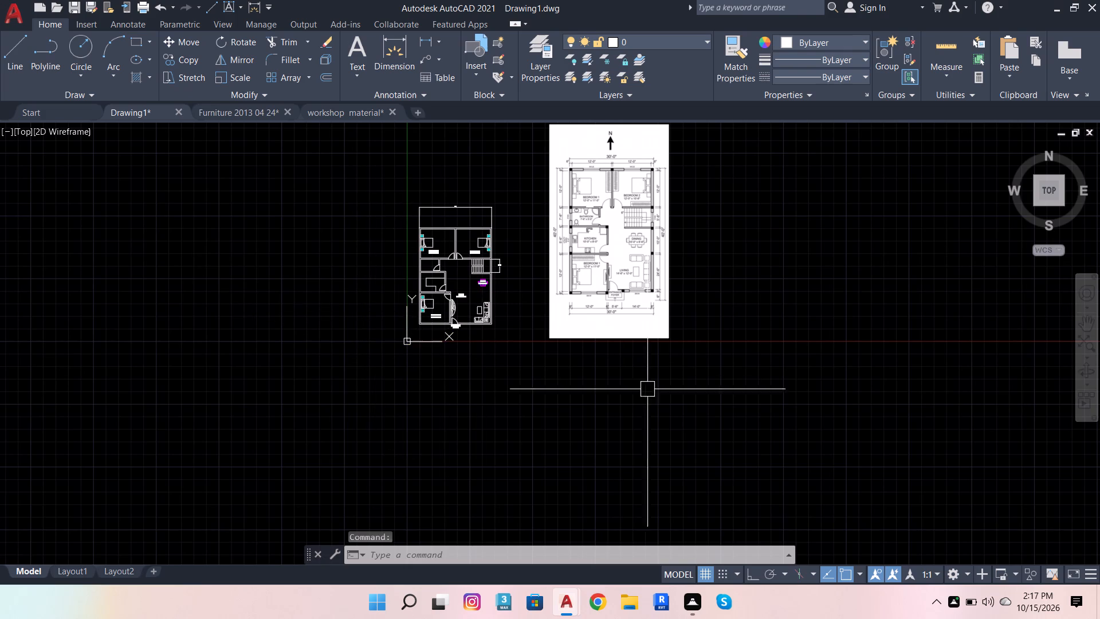
key(ctrl+v)
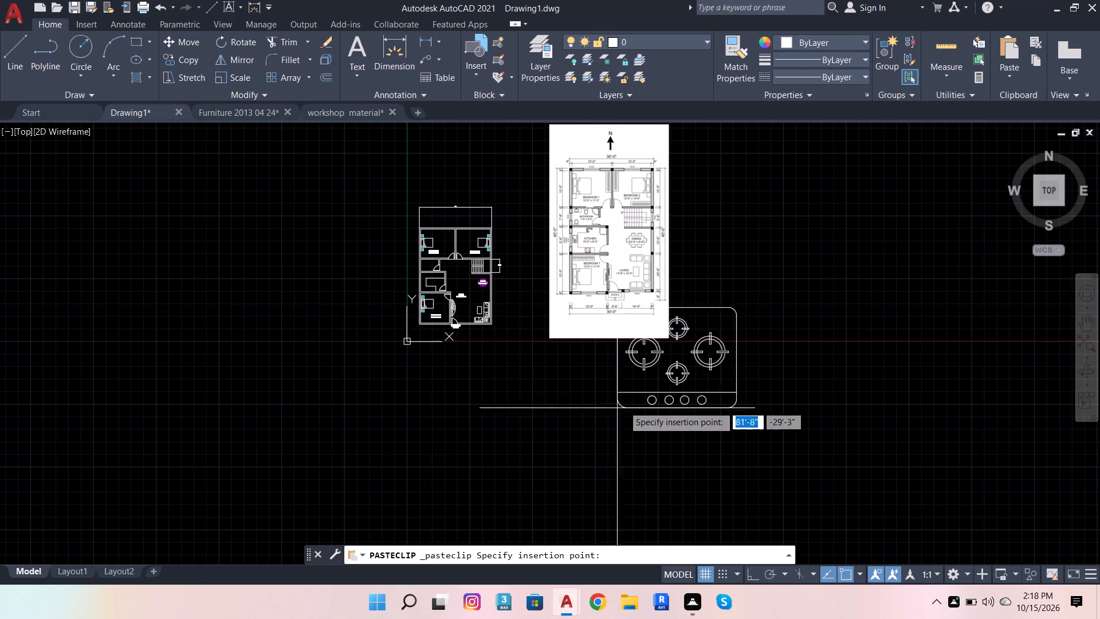
scroll(636, 402, down, 3)
click(695, 379)
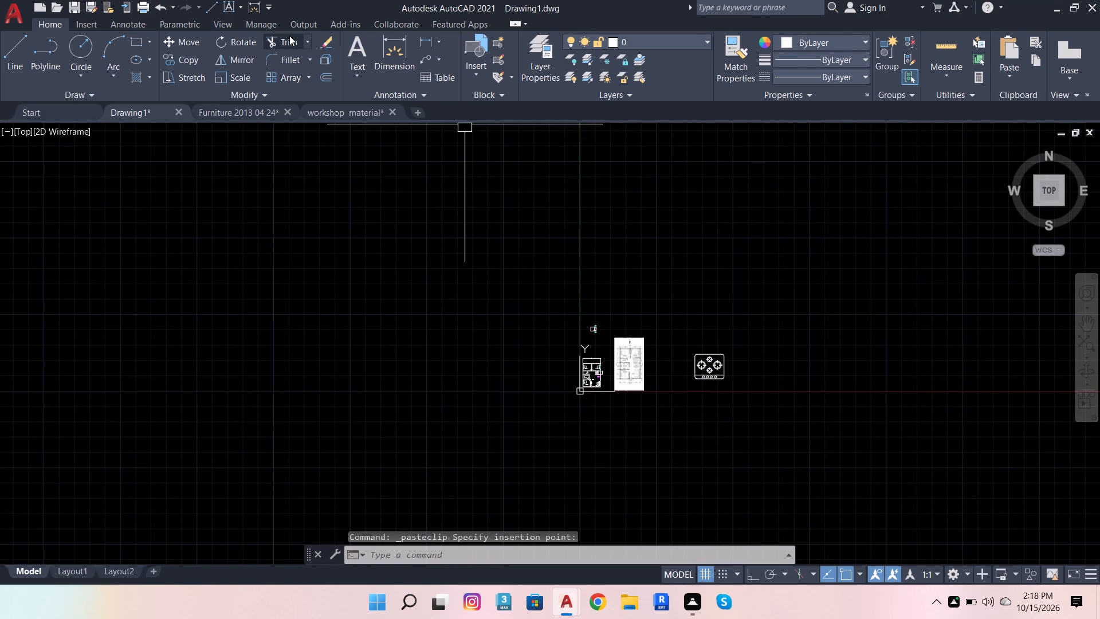
Return to the workshop material drawing and locate the single-bowl sinks with drainboards in the KITCHEN SINKS collection.
click(349, 117)
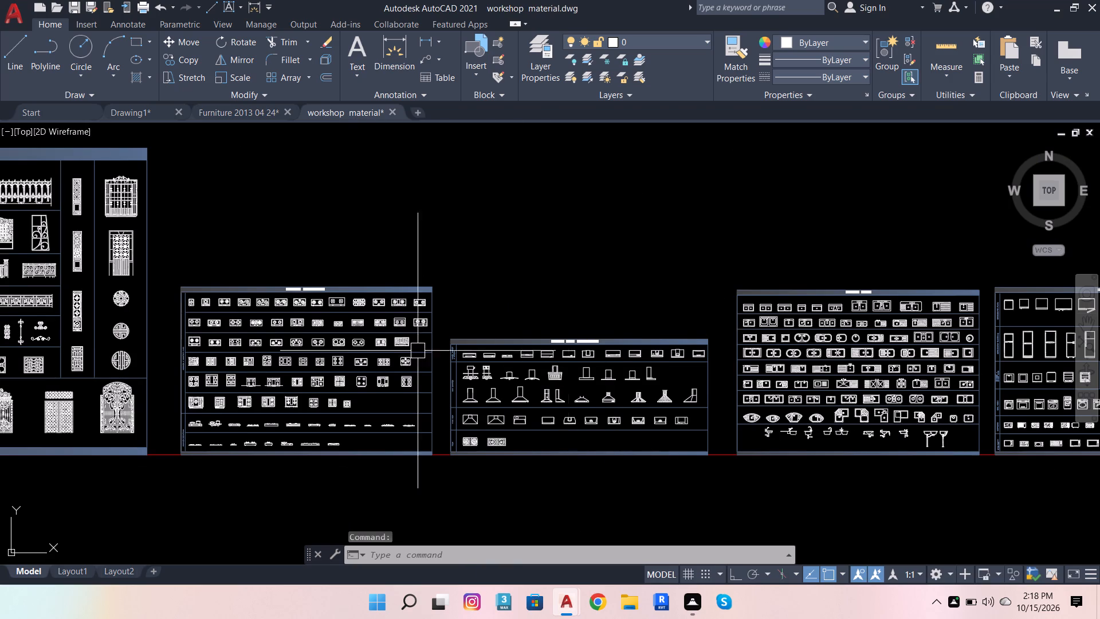
scroll(408, 351, down, 2)
scroll(613, 362, up, 3)
scroll(567, 338, up, 3)
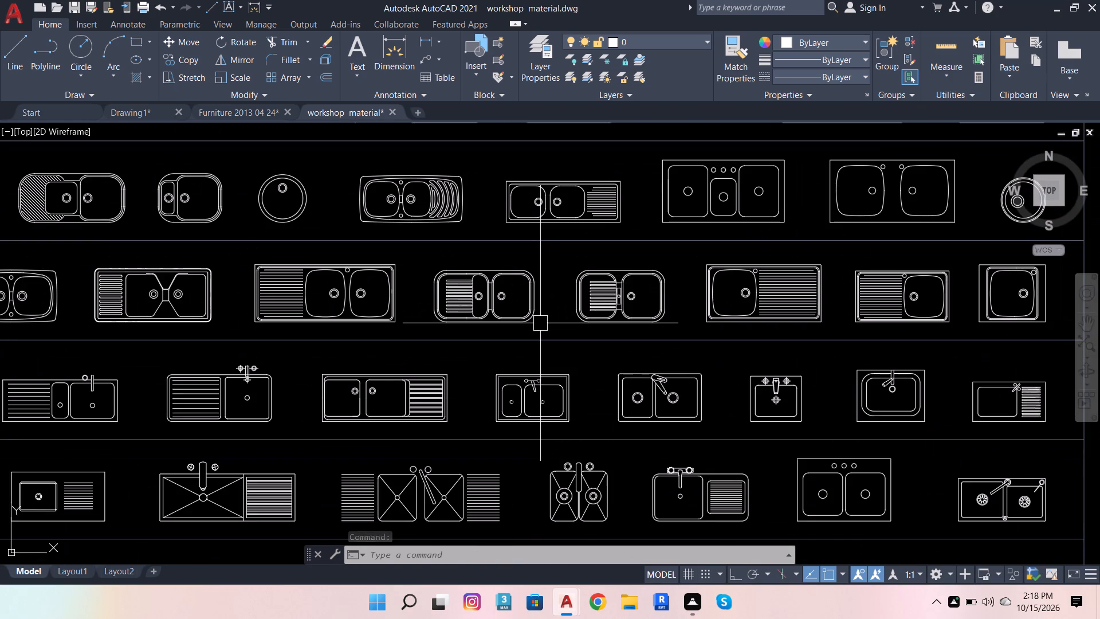
scroll(540, 323, down, 1)
scroll(514, 161, up, 2)
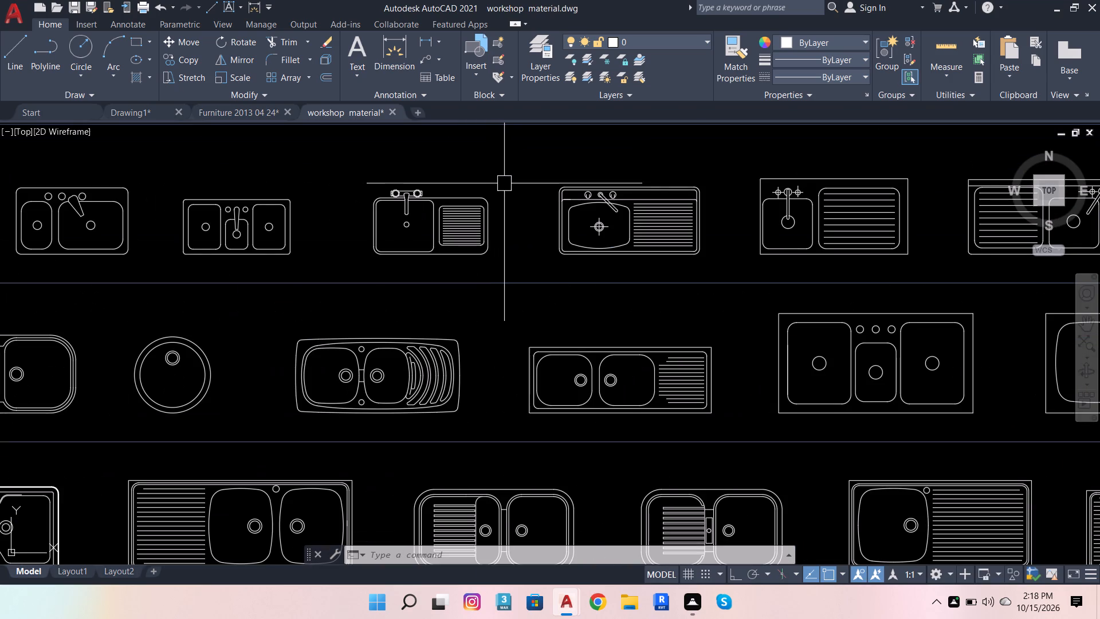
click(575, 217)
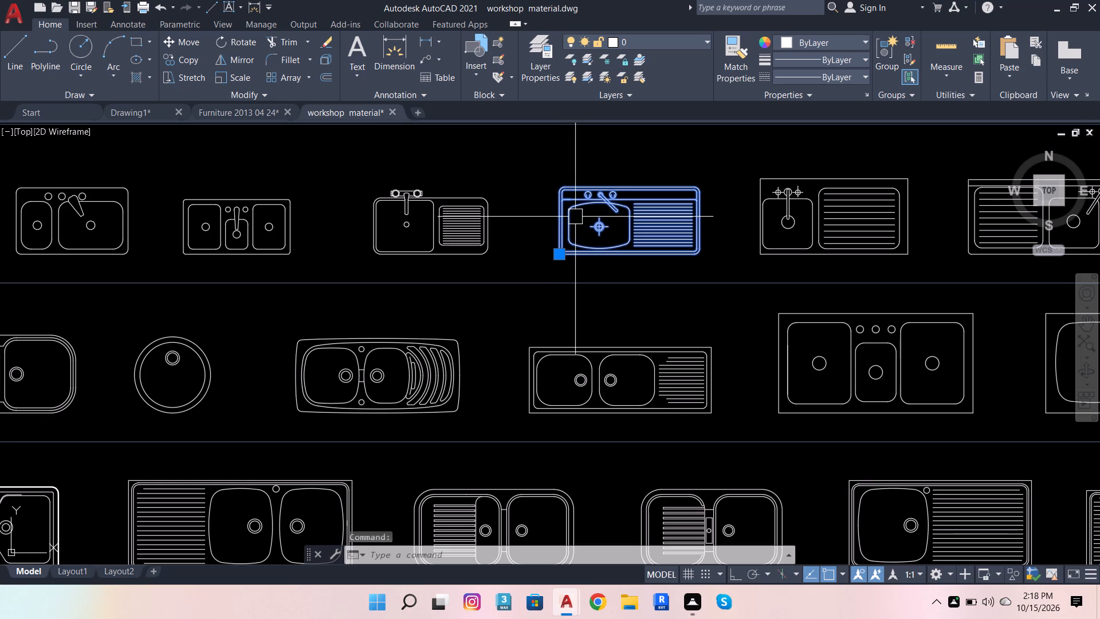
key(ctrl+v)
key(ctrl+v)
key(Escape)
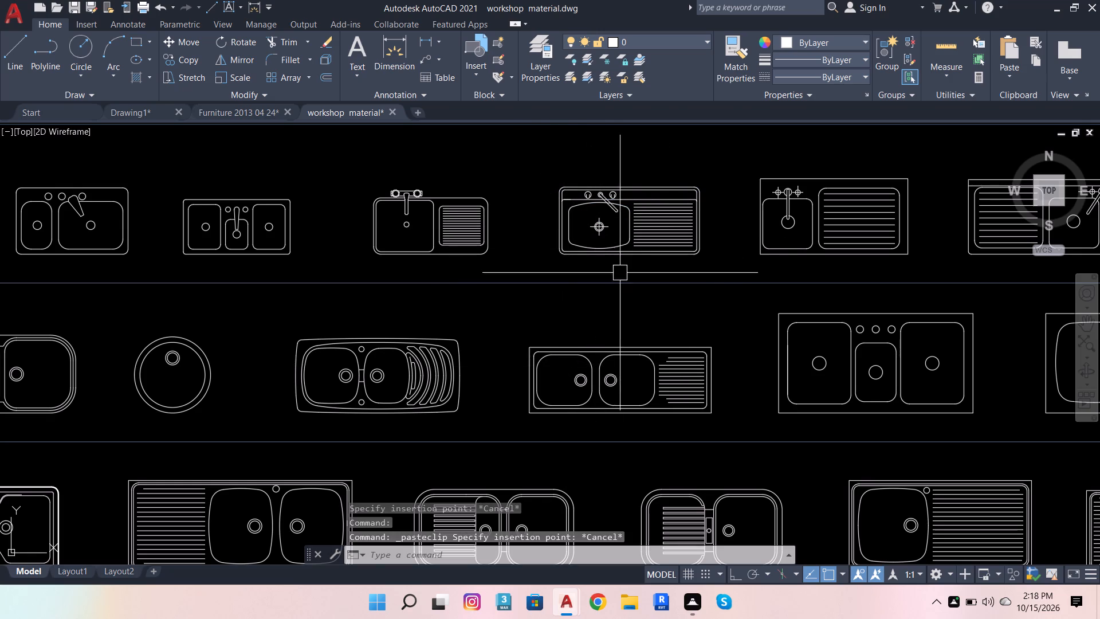
Copy the drainboard sink with the curved bowl and diagonal faucet, and paste it into Drawing1 just above the cooktop.
click(627, 250)
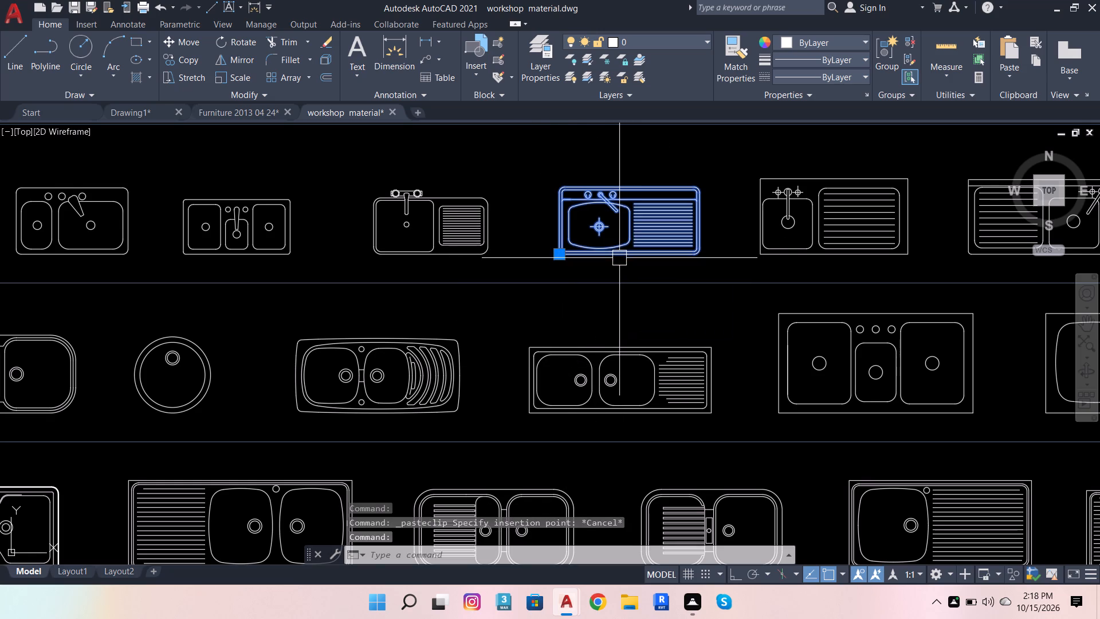
key(ctrl+c)
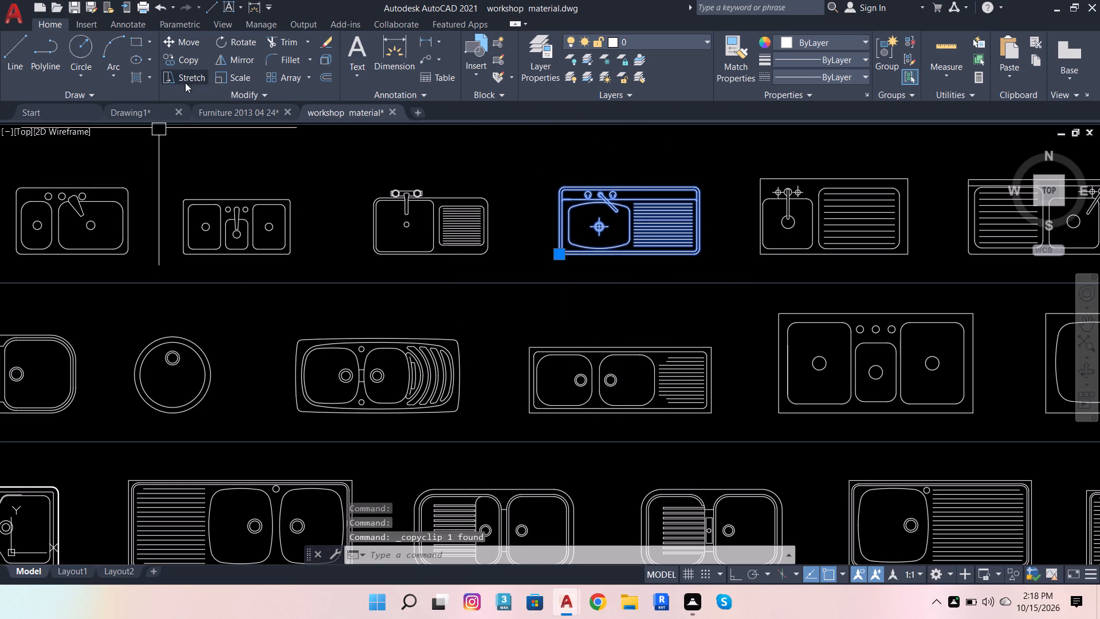
click(136, 109)
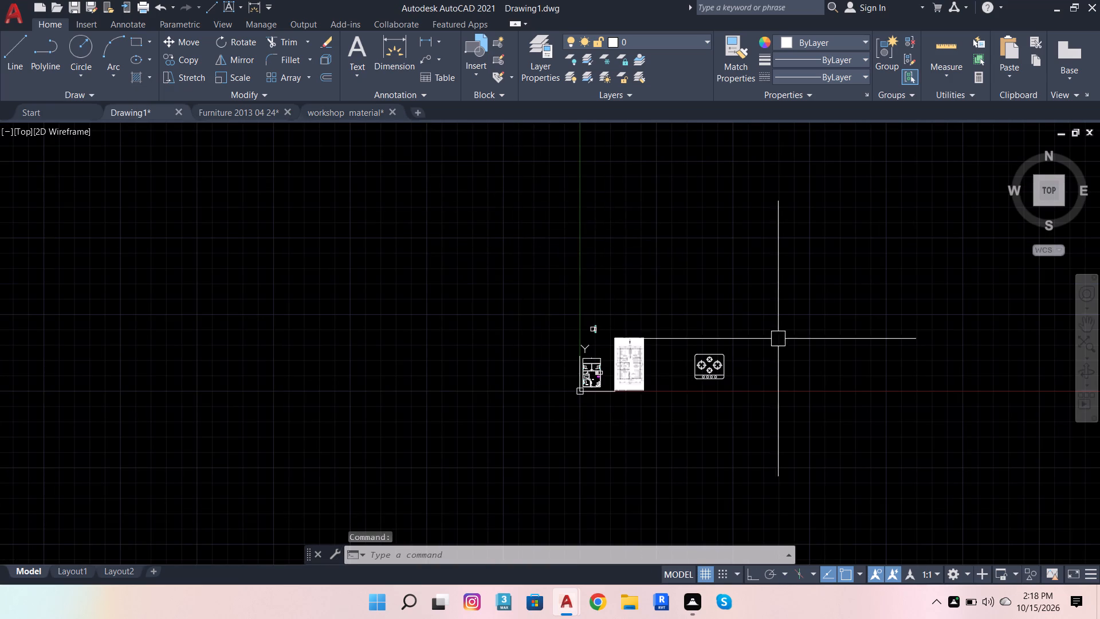
scroll(732, 348, up, 3)
key(ctrl+v)
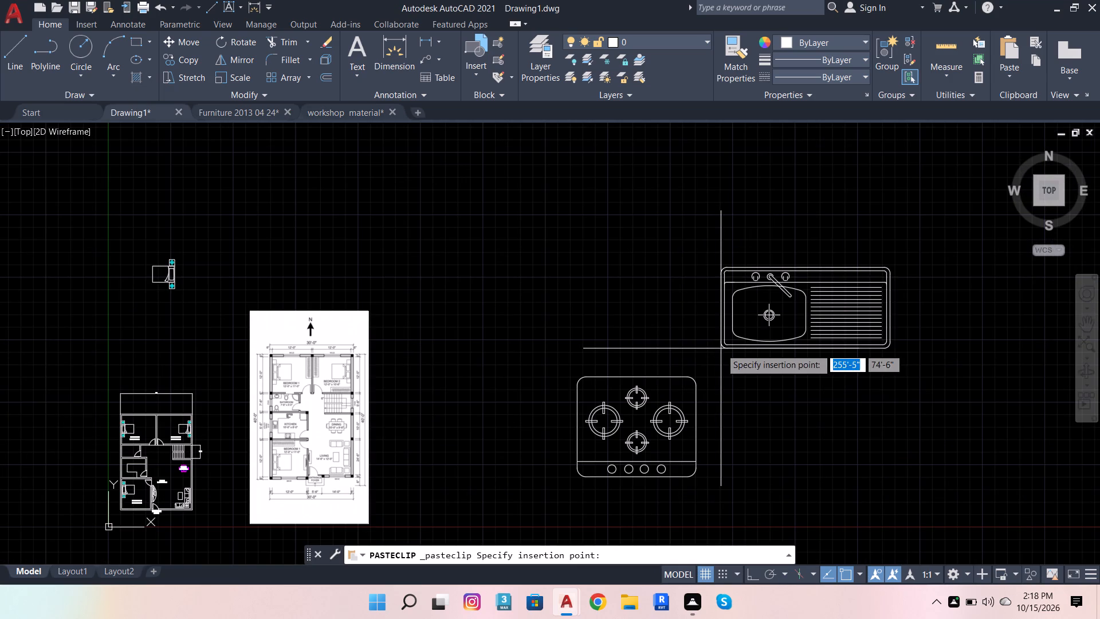
click(710, 335)
key(Escape)
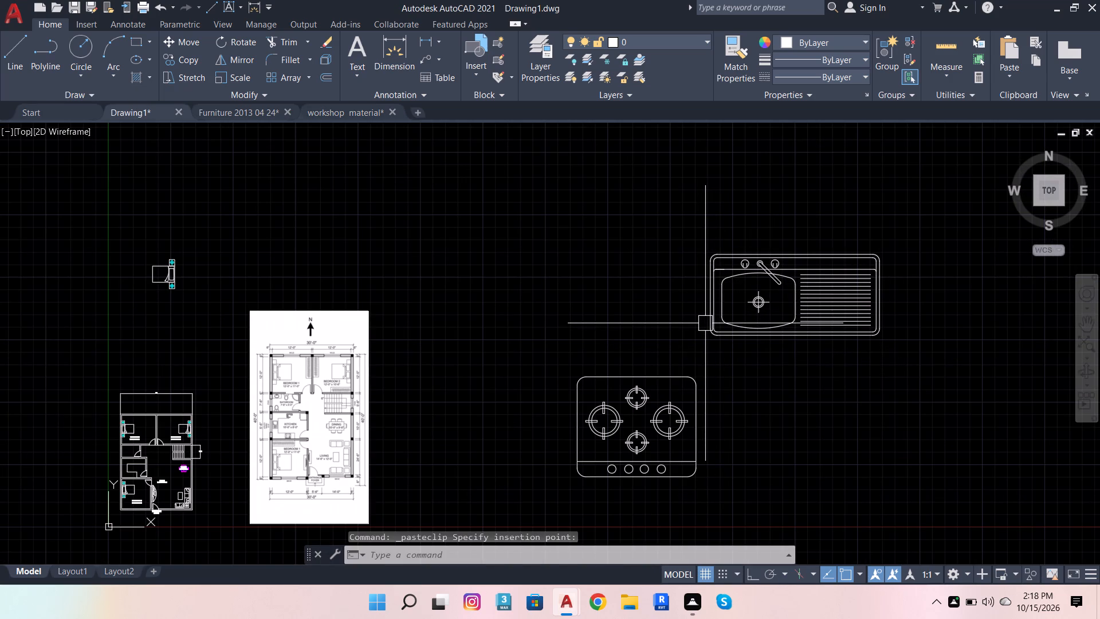
key(Escape)
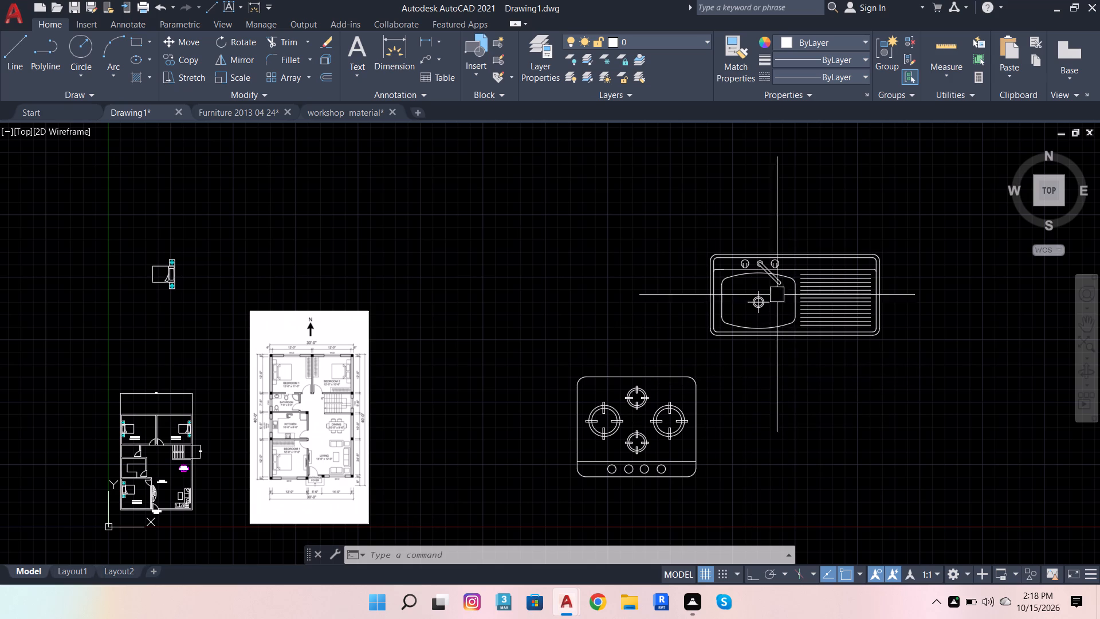
Draw a horizontal 2'6" guide line inward from the drainboard sink's outer side edge near its upper corner, with Ortho on.
scroll(728, 260, up, 3)
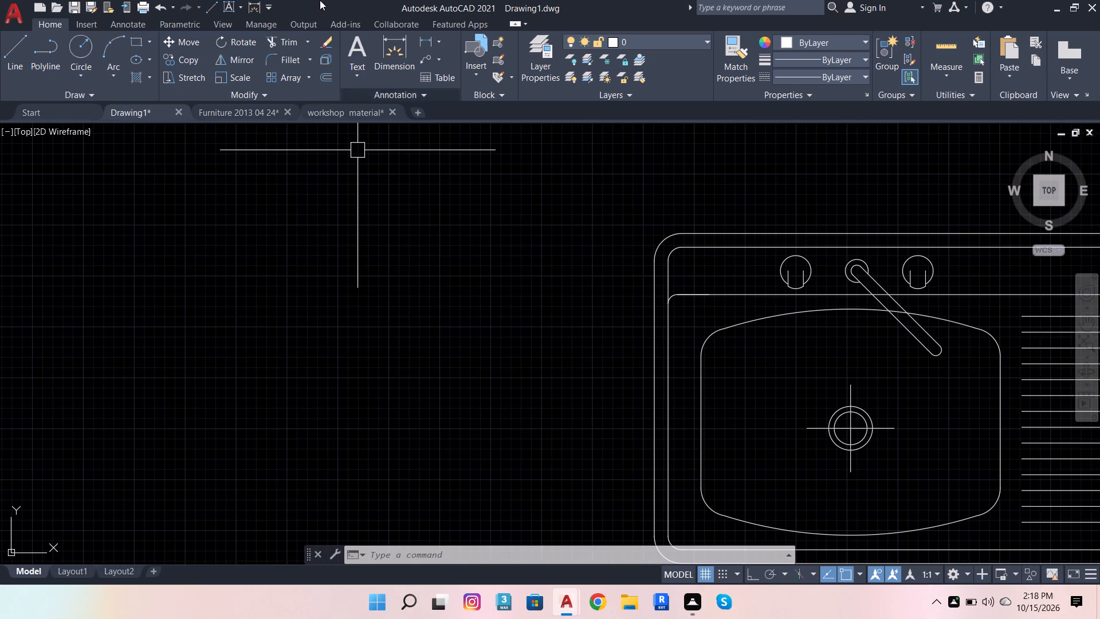
click(2, 44)
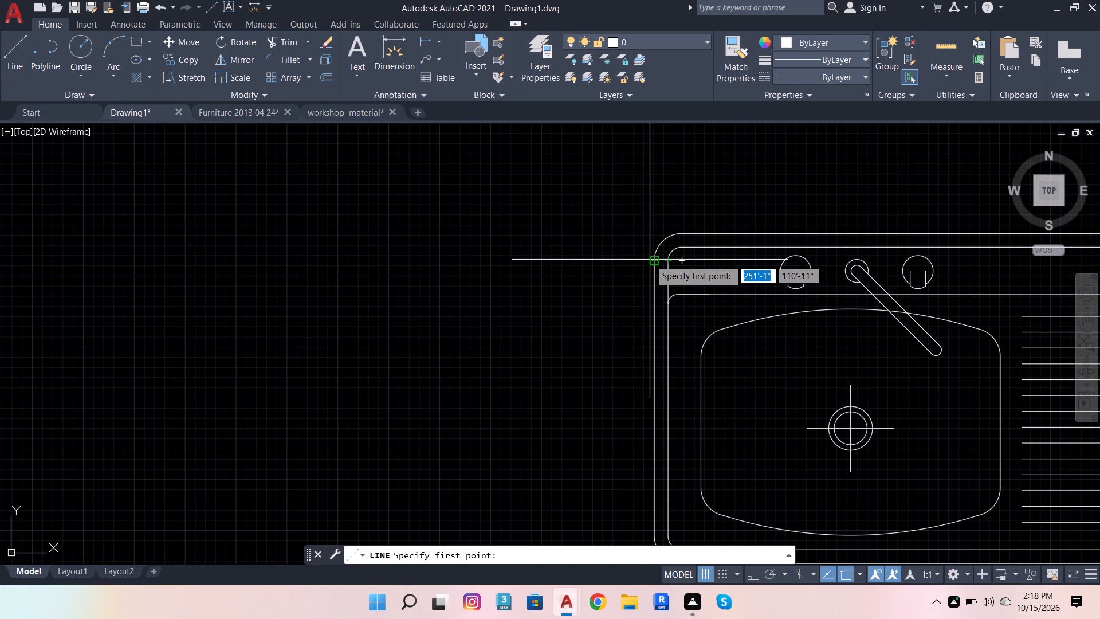
scroll(650, 260, up, 3)
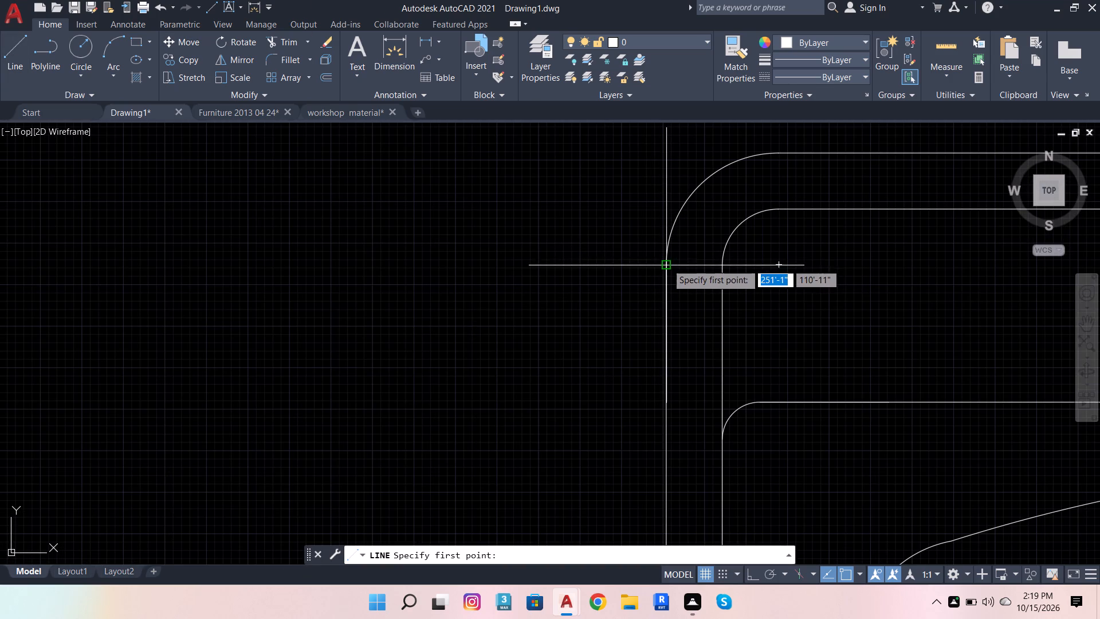
click(659, 299)
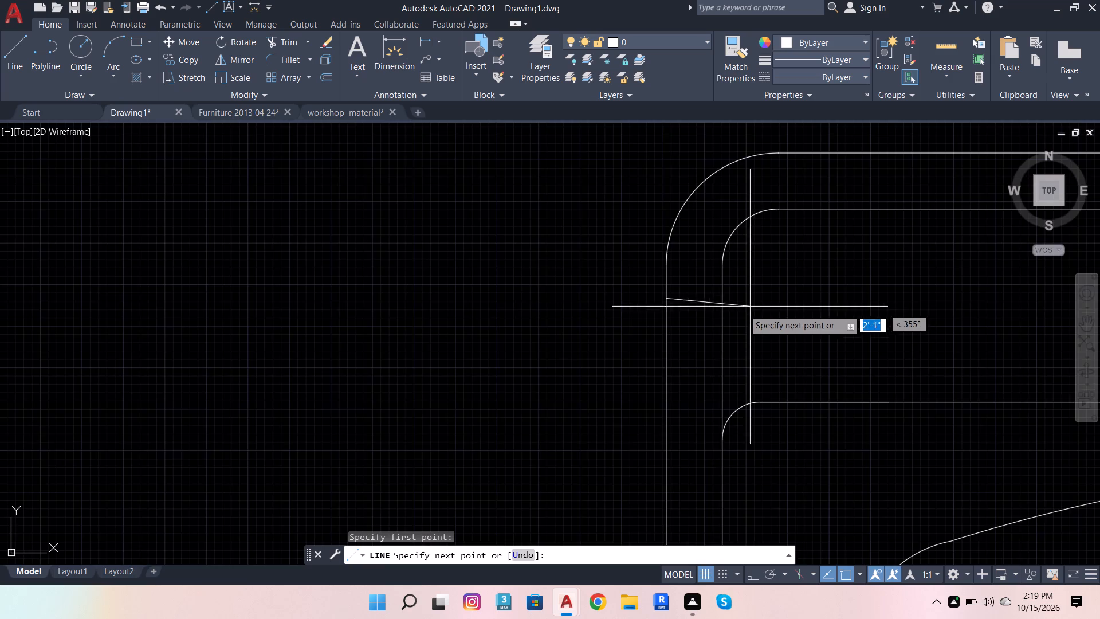
scroll(724, 312, down, 2)
click(749, 573)
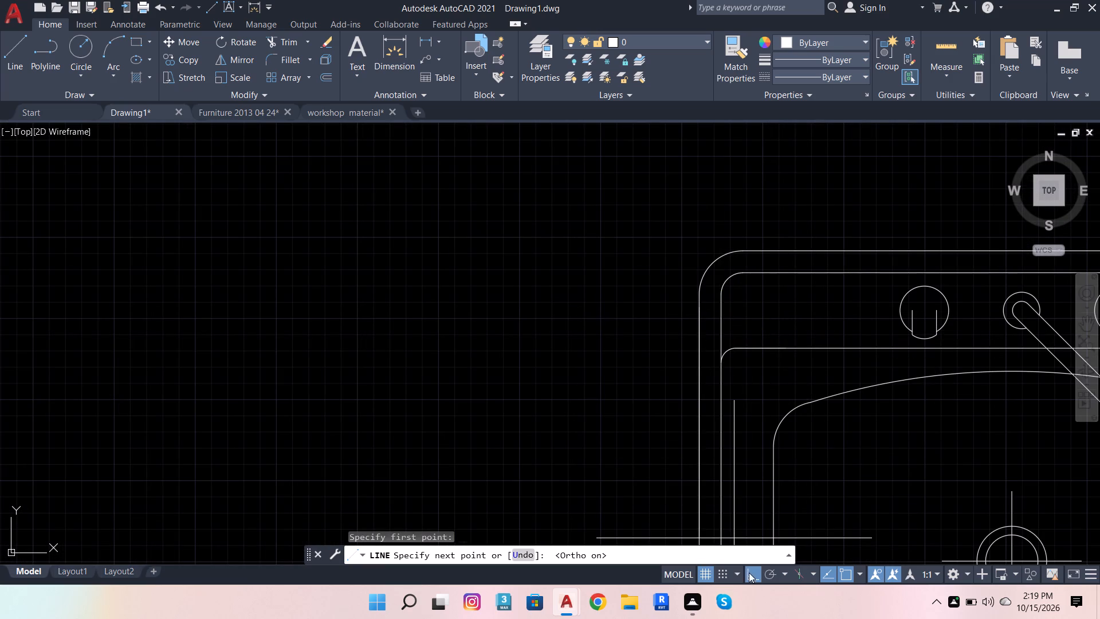
scroll(792, 323, up, 1)
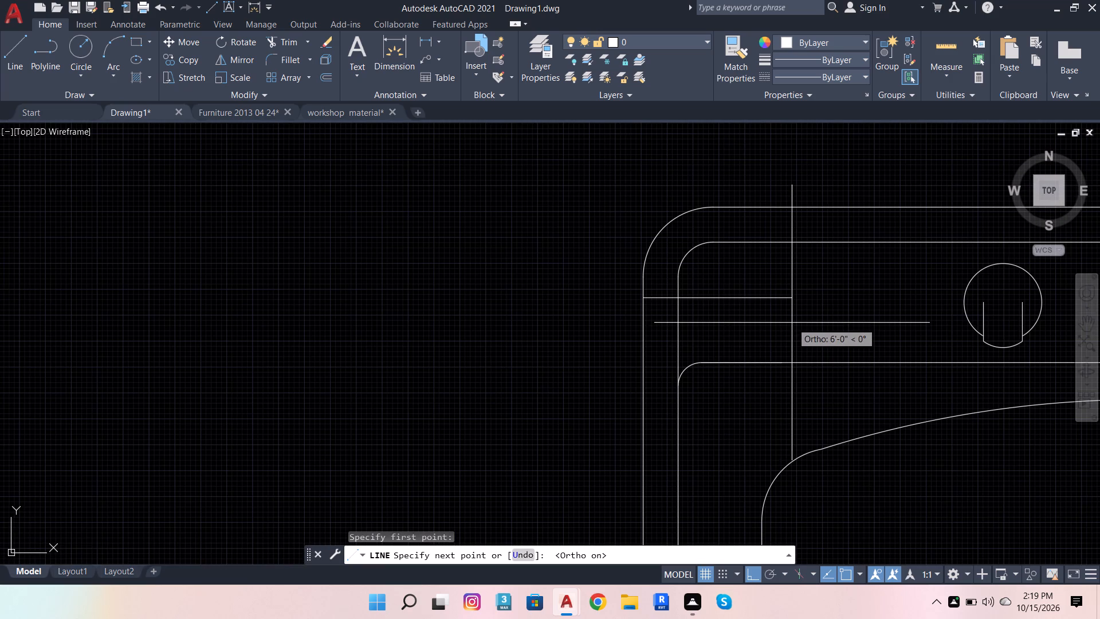
scroll(792, 323, down, 4)
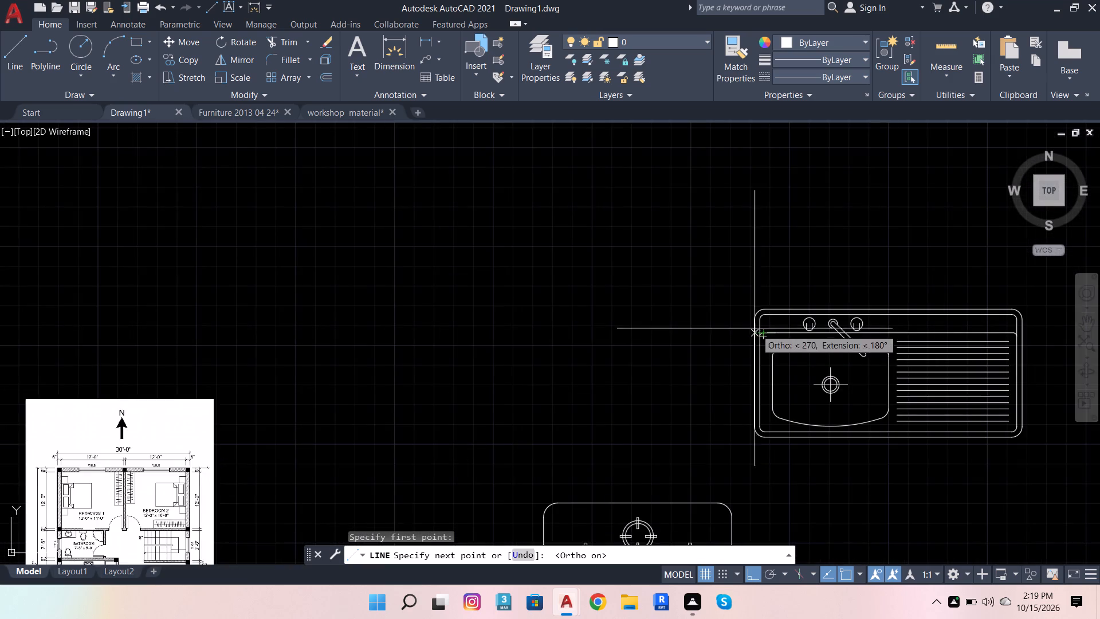
scroll(755, 328, up, 3)
text(2'6)
key(Return)
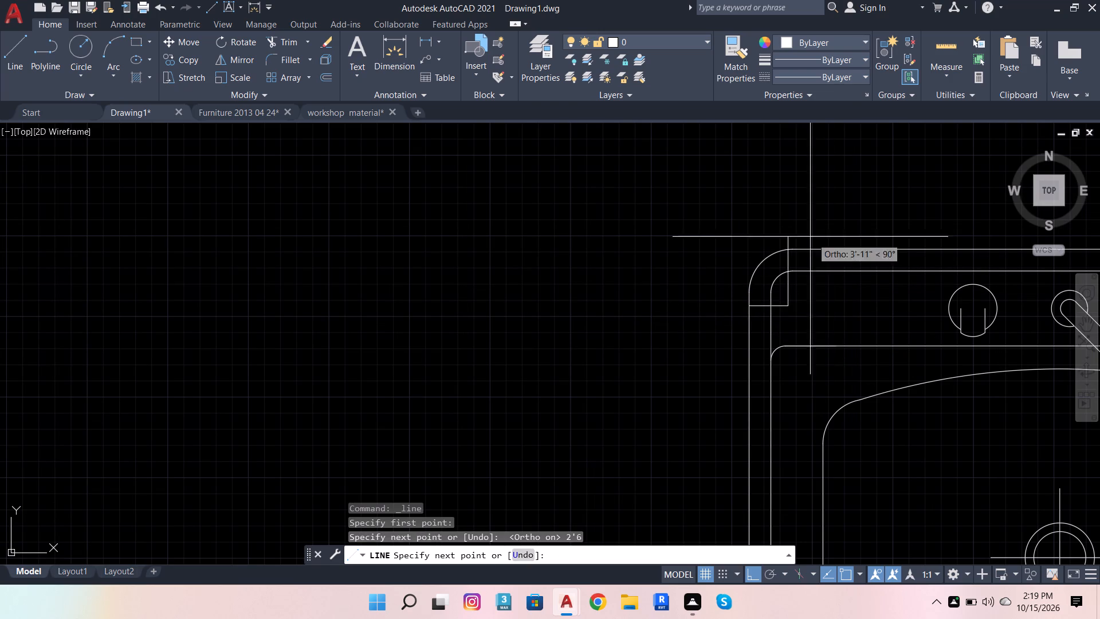
key(Escape)
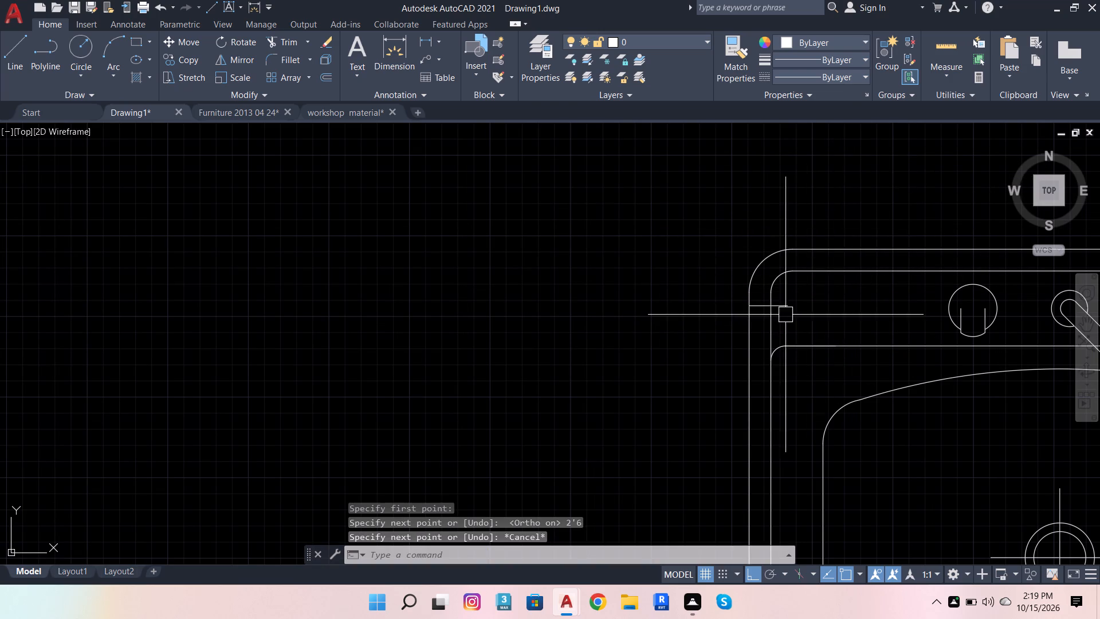
Scale the drainboard sink down from the guide line's start point until its width matches the 2'6" line.
scroll(781, 317, up, 2)
click(404, 40)
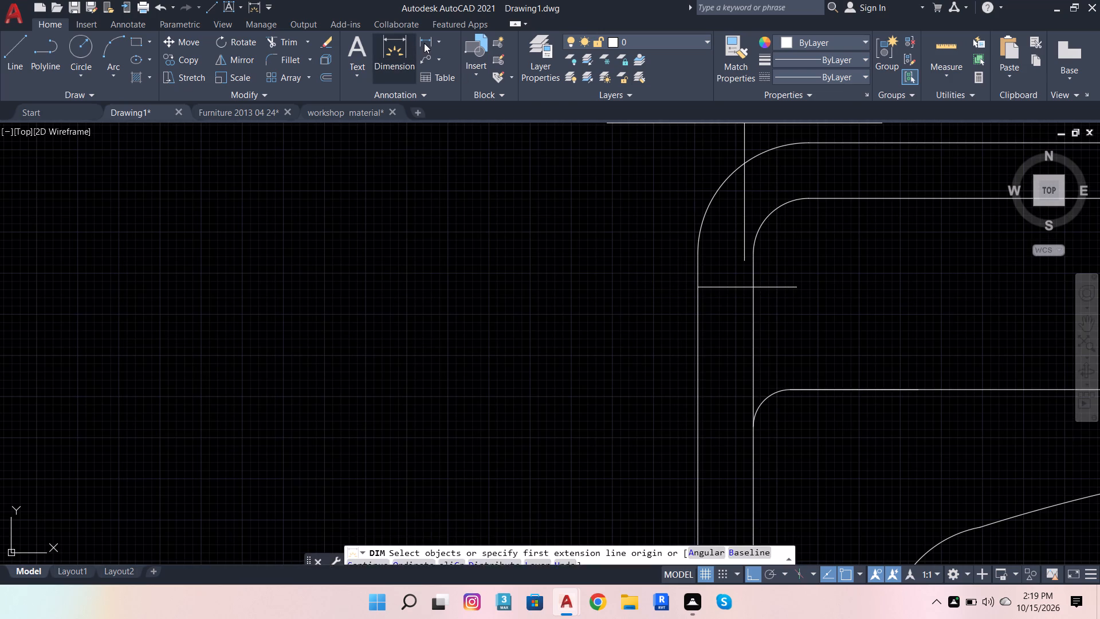
key(Escape)
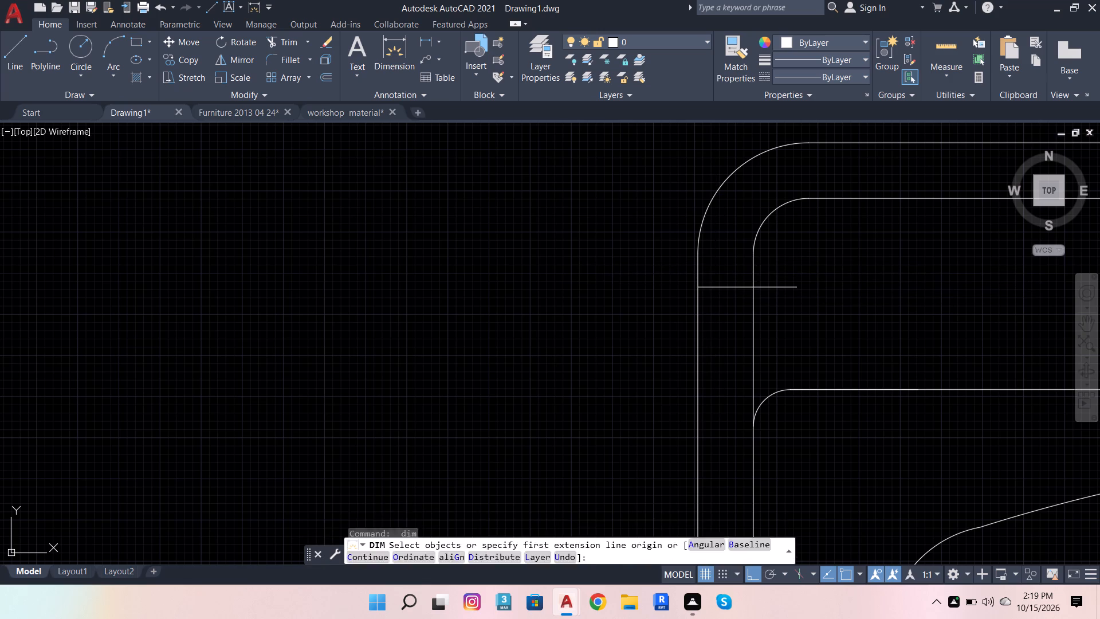
click(702, 233)
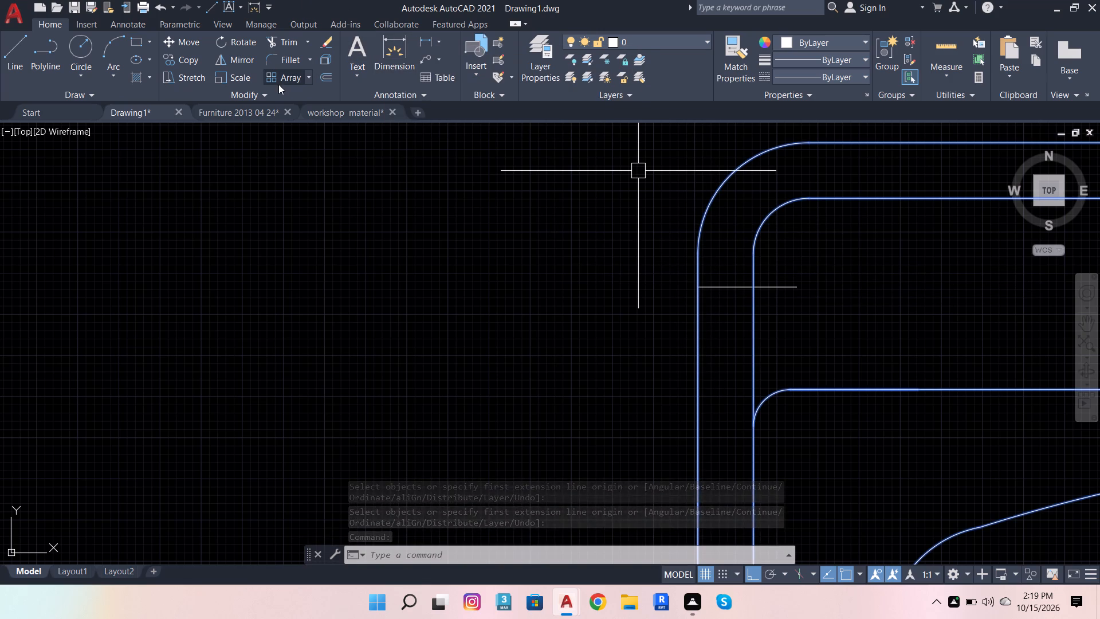
click(241, 81)
click(702, 288)
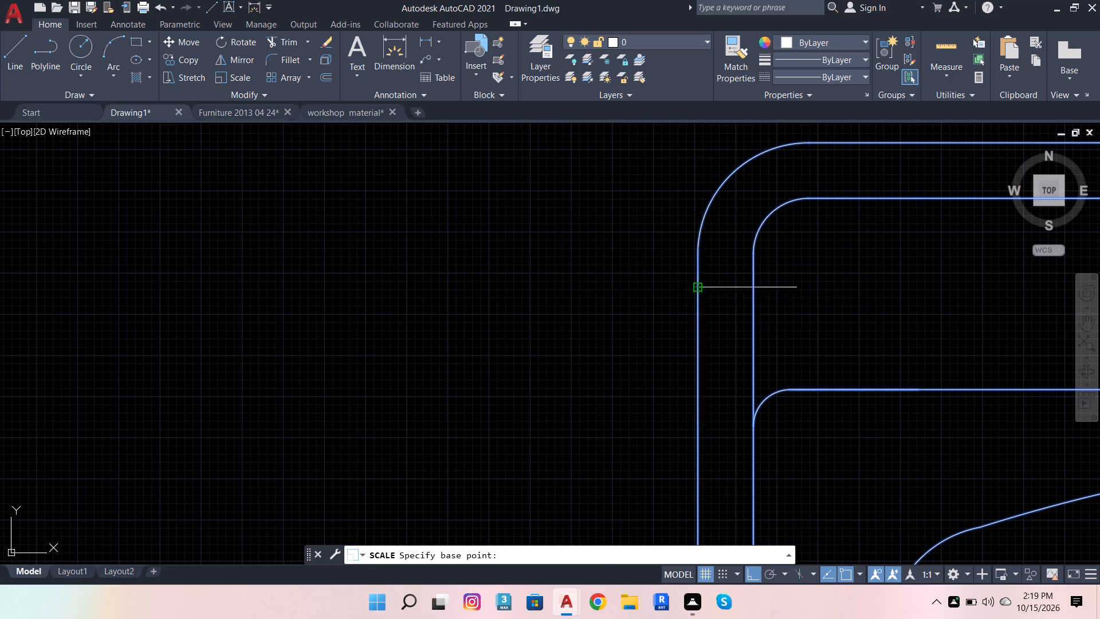
scroll(805, 314, up, 2)
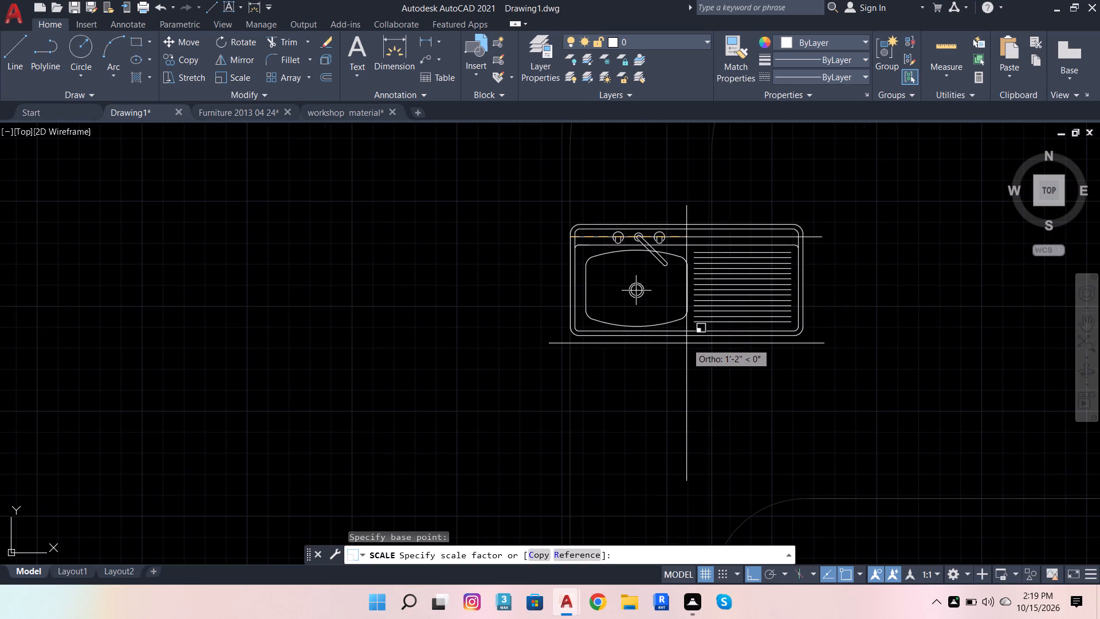
click(696, 351)
Erase the guide line across the scaled sink.
scroll(806, 244, up, 2)
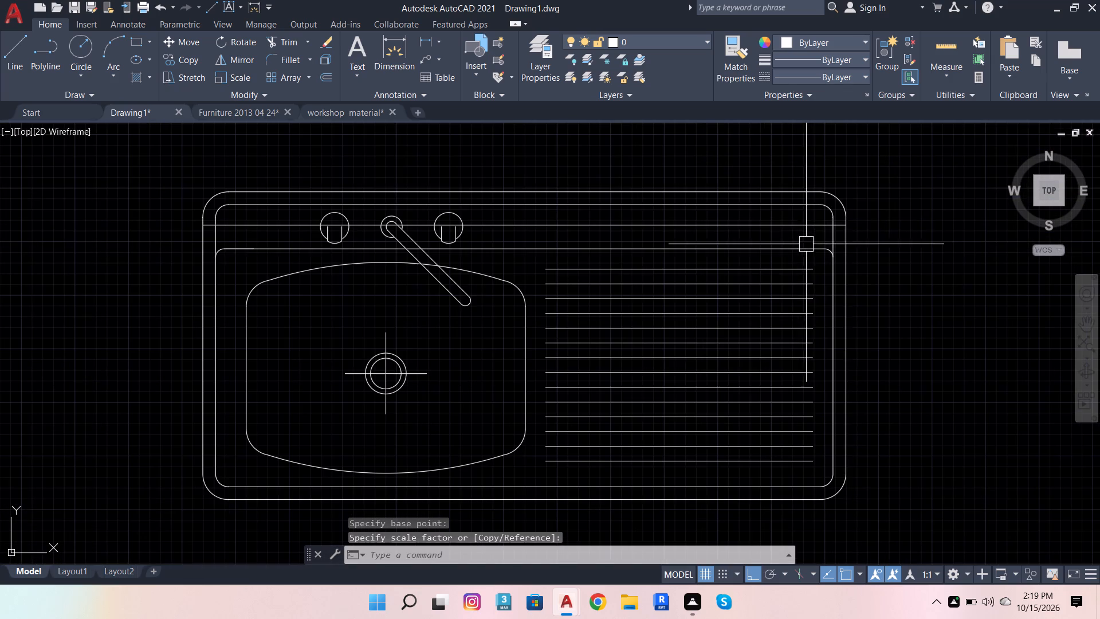
click(802, 220)
scroll(679, 263, down, 2)
key(Delete)
scroll(702, 280, down, 2)
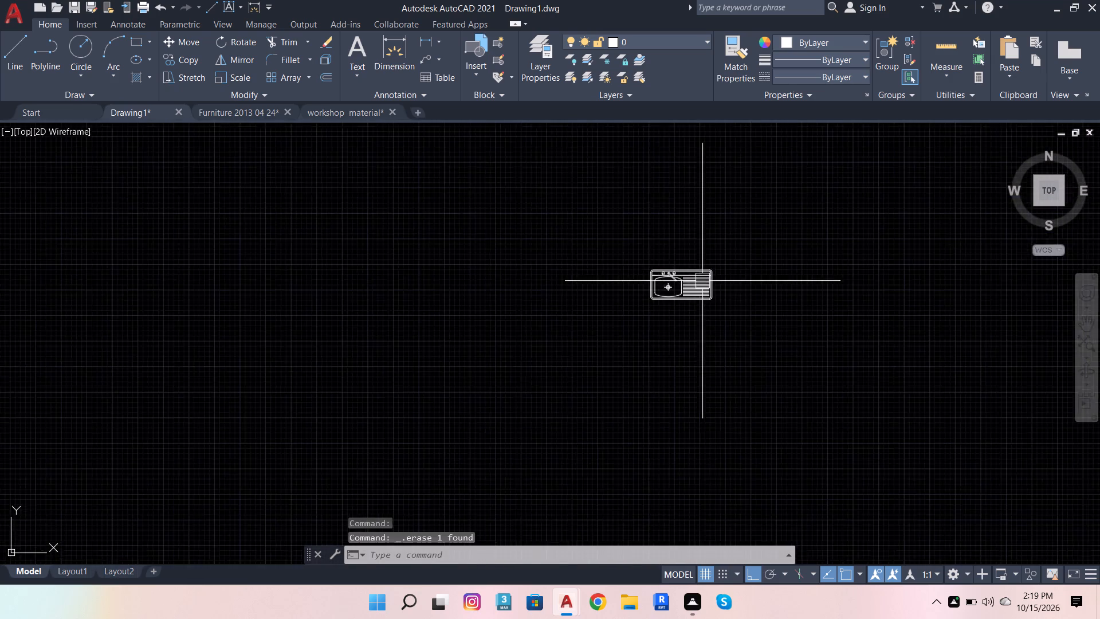
Draw a horizontal 2'6" guide line inward from the four-burner cooktop's side edge, just below its rounded upper corner.
scroll(702, 281, down, 6)
scroll(666, 334, down, 2)
scroll(624, 406, up, 3)
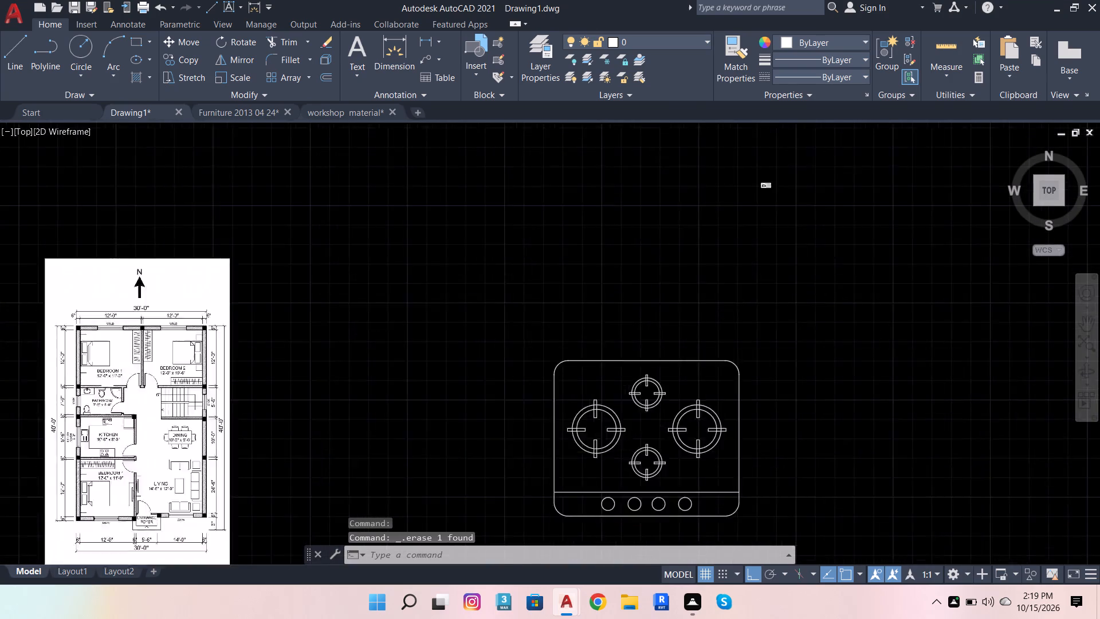
click(21, 51)
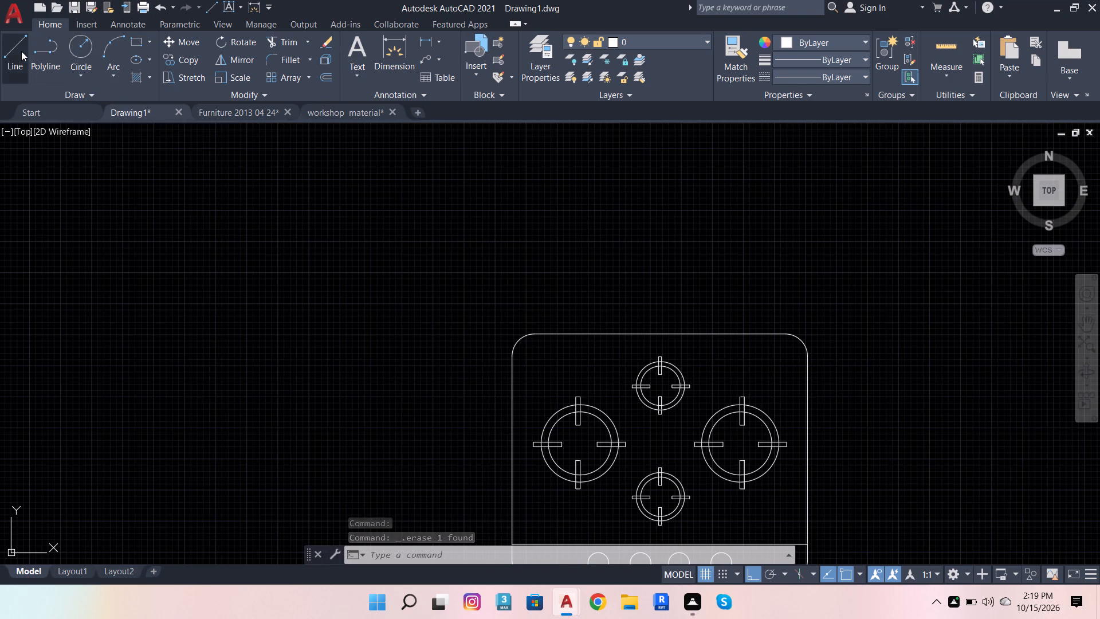
click(512, 352)
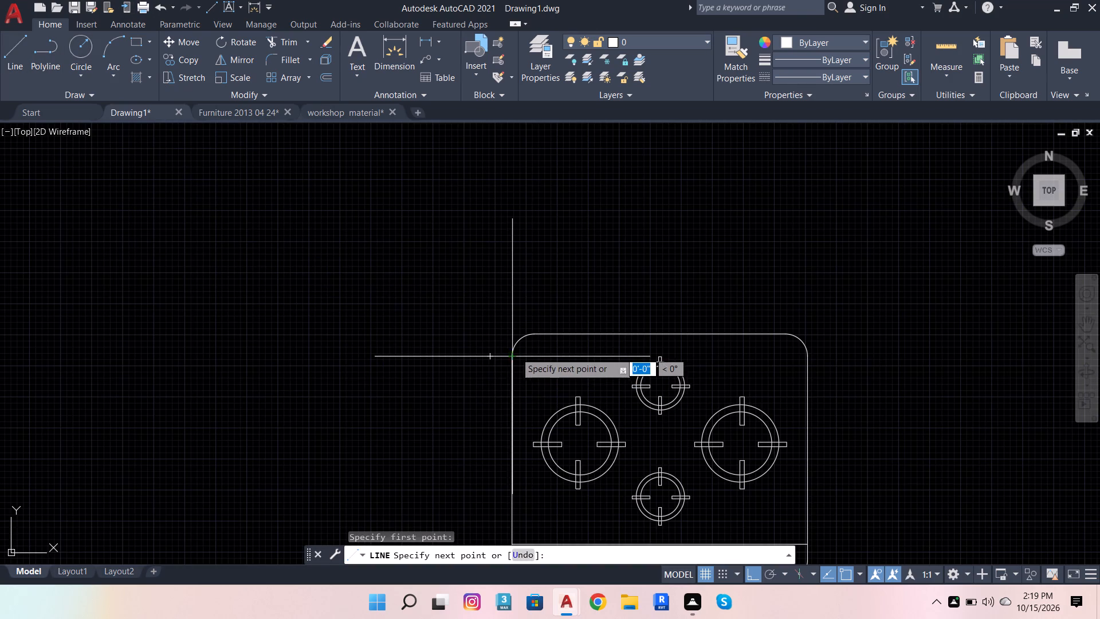
text(2')
key(6)
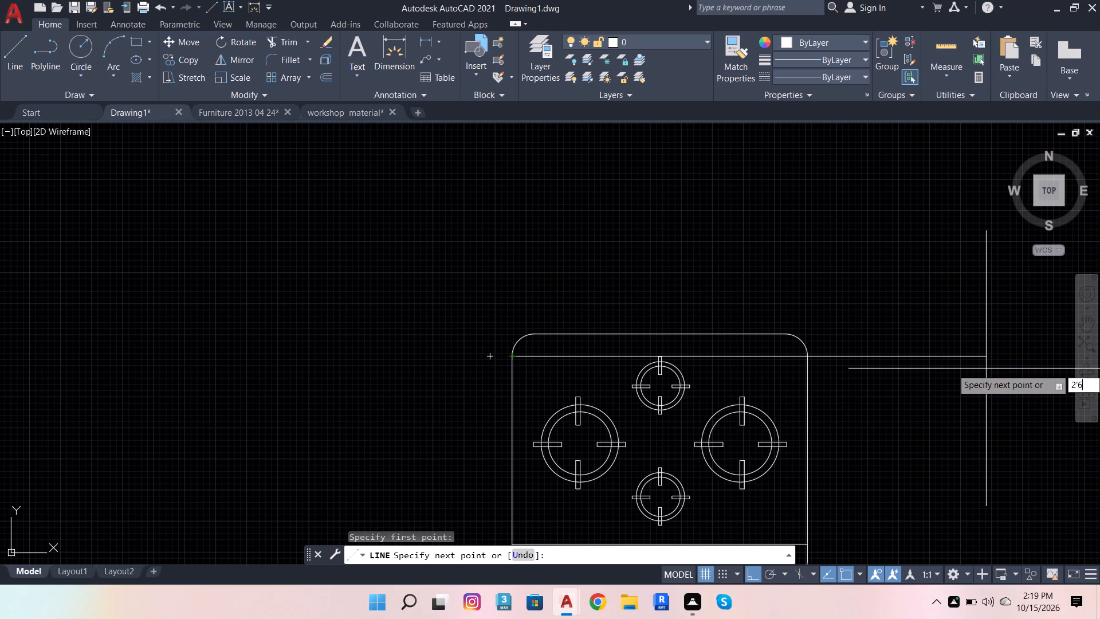
key(Return)
key(Escape)
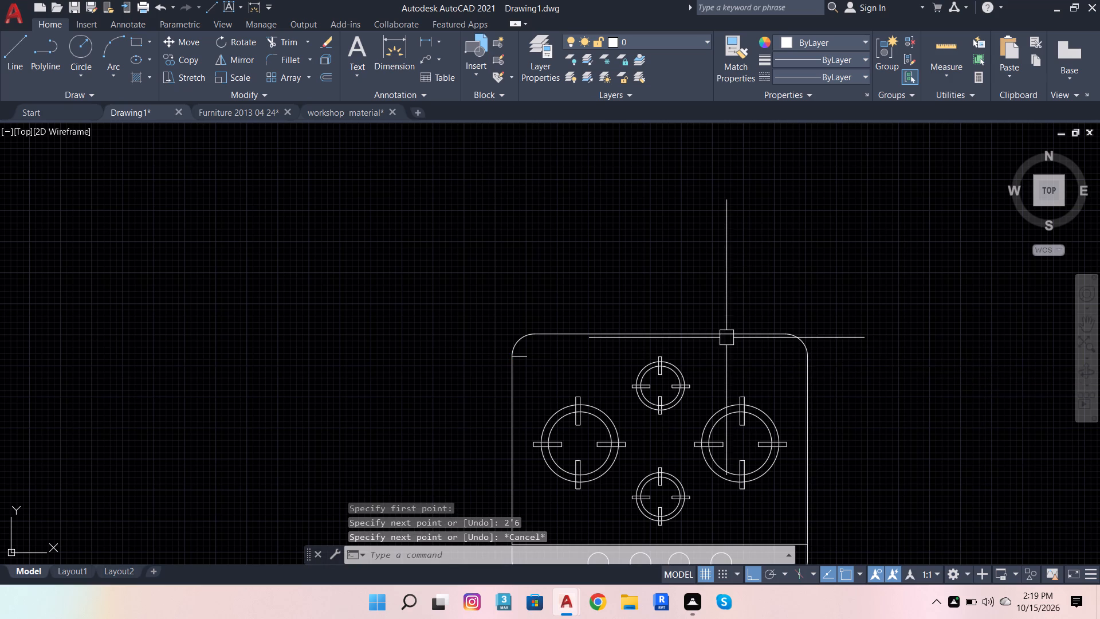
Scale the cooktop down from the guide line's start point until its width about matches the 2'6" line.
click(725, 337)
click(219, 76)
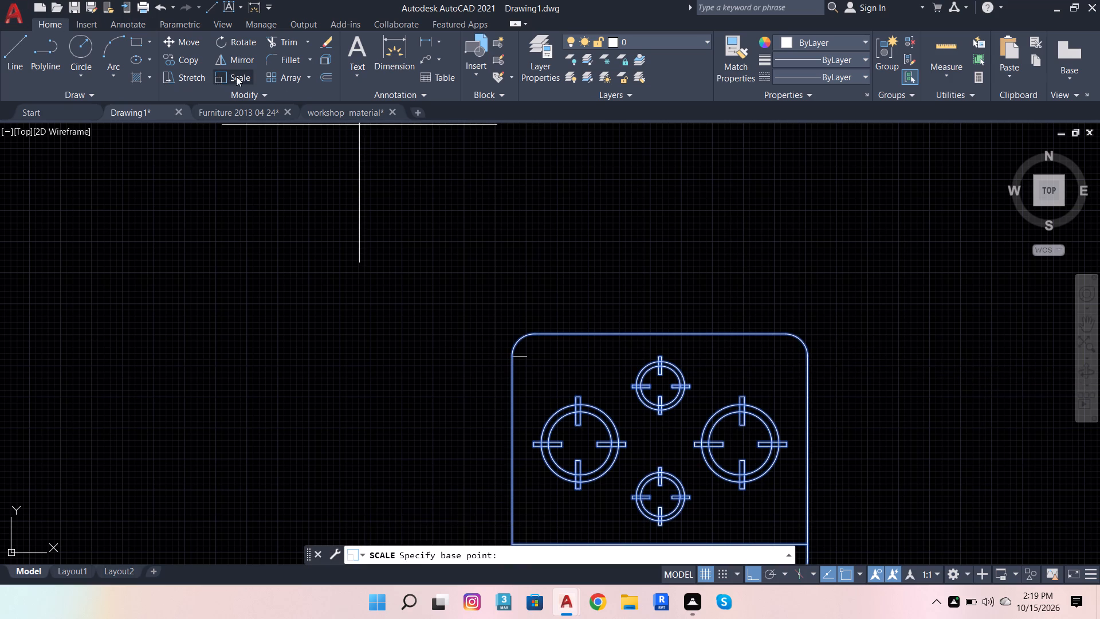
scroll(497, 371, up, 1)
click(517, 347)
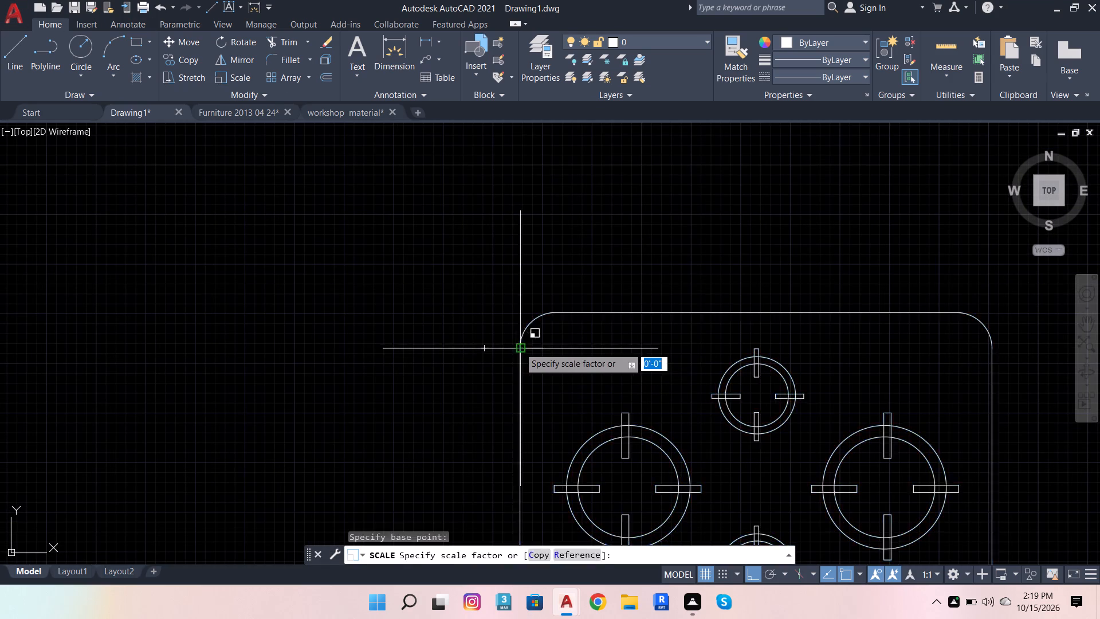
scroll(544, 368, up, 2)
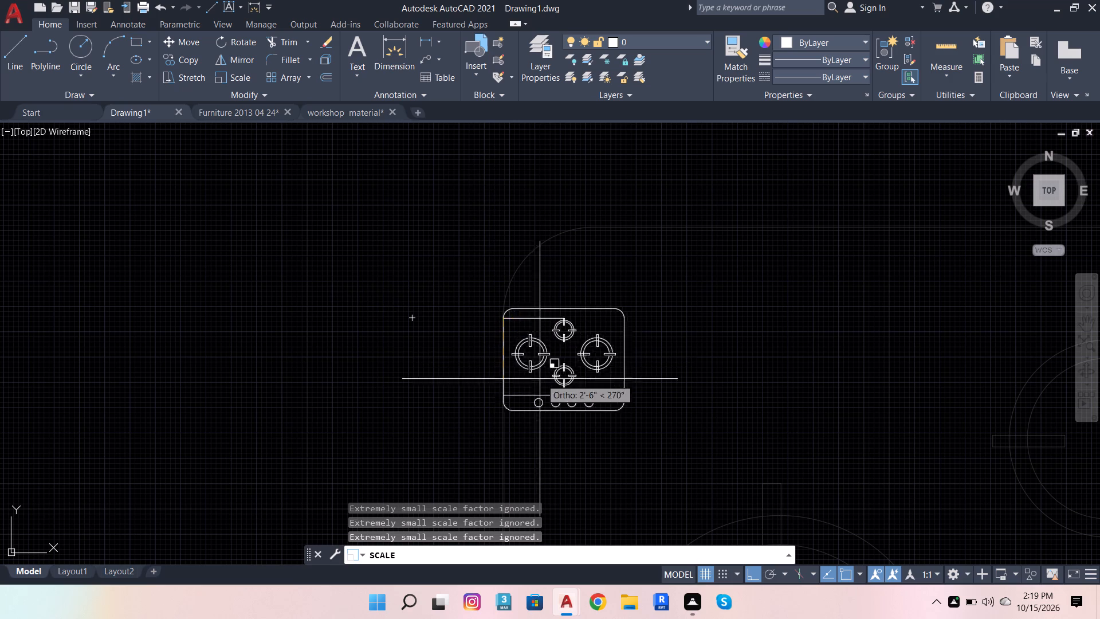
click(481, 348)
Erase the guide line across the scaled cooktop.
scroll(556, 320, up, 3)
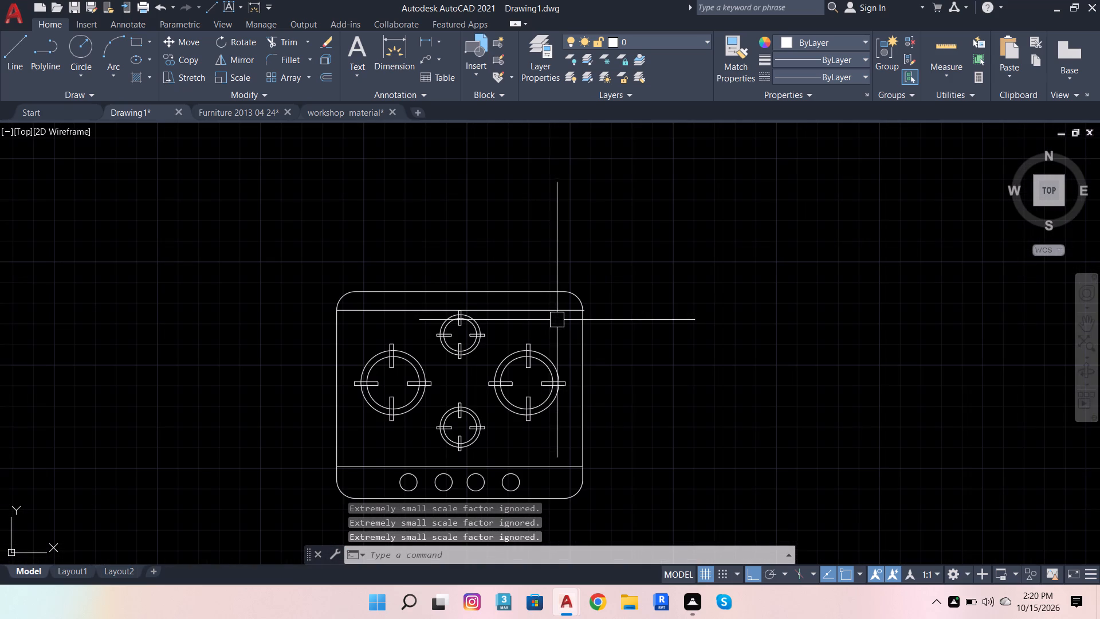
click(559, 312)
key(Delete)
scroll(596, 274, down, 4)
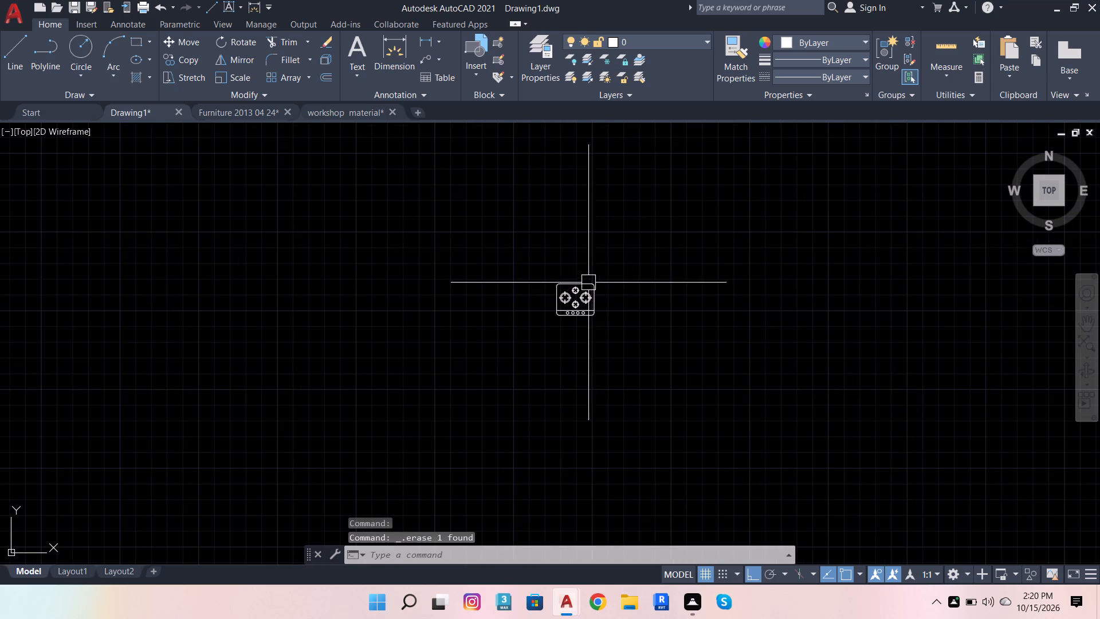
Move the scaled drainboard sink, with Ortho off, onto the counter along the kitchen's north wall in the floor plan.
scroll(587, 283, down, 5)
click(630, 194)
click(693, 282)
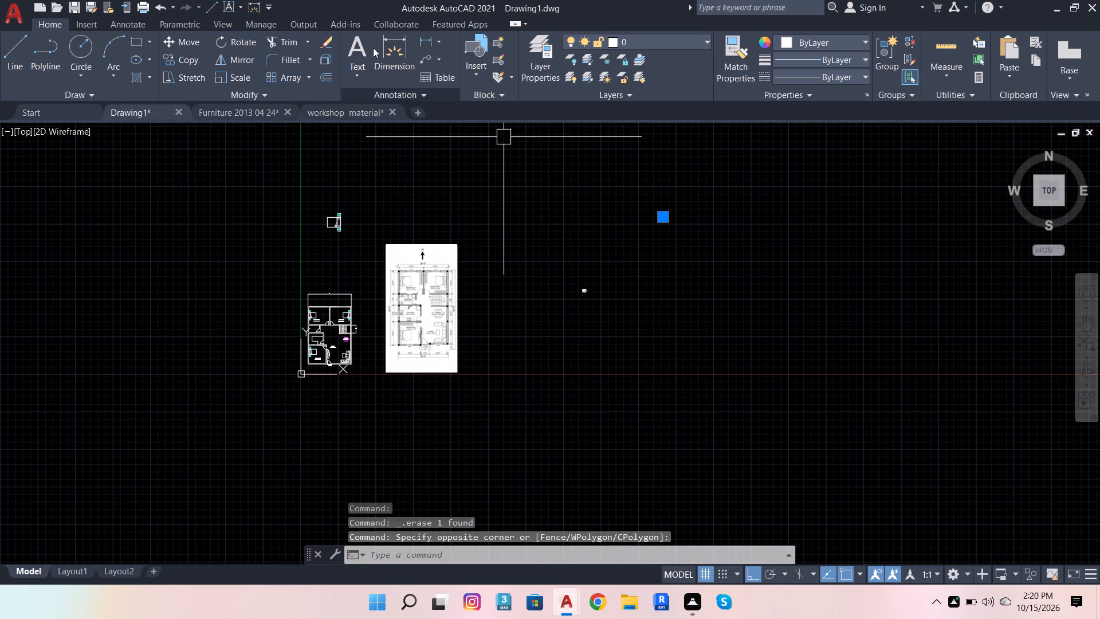
click(746, 583)
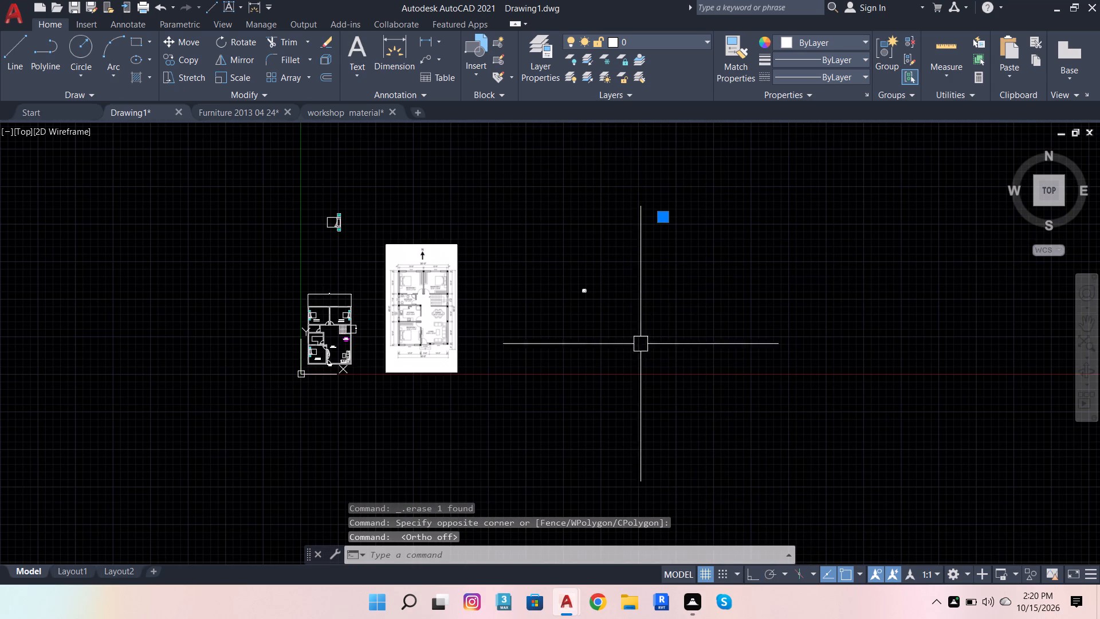
click(182, 39)
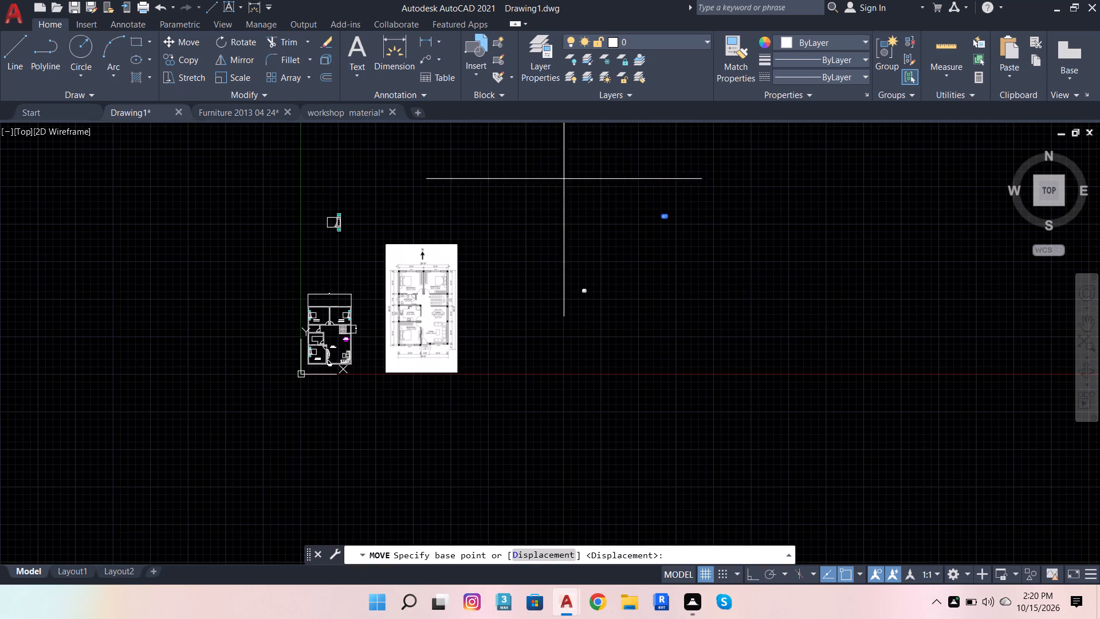
click(679, 217)
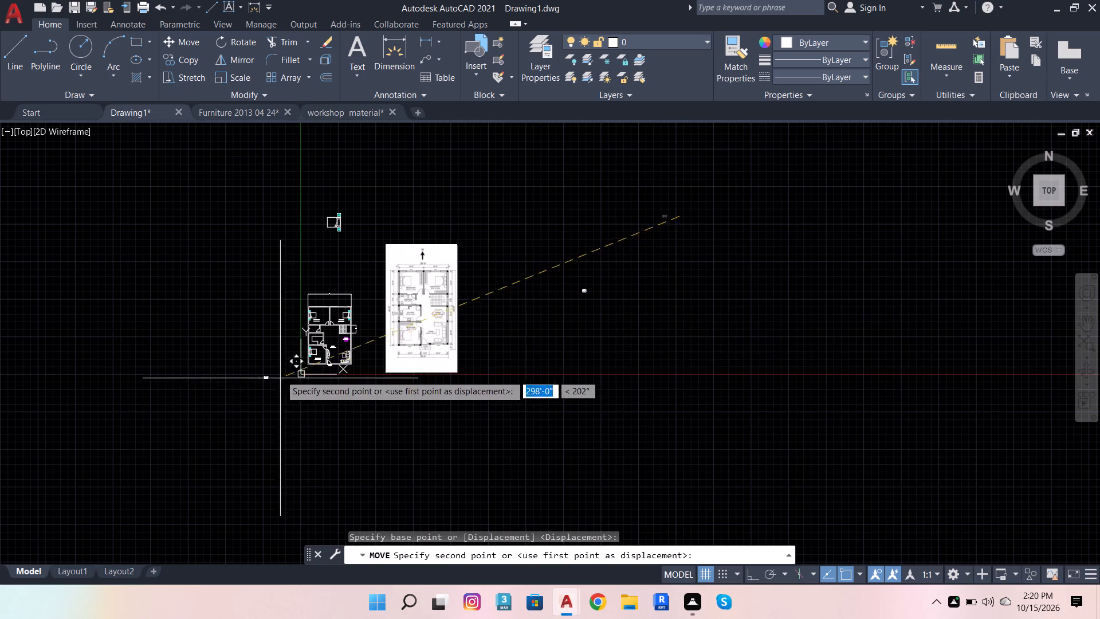
scroll(286, 367, up, 3)
scroll(412, 305, up, 3)
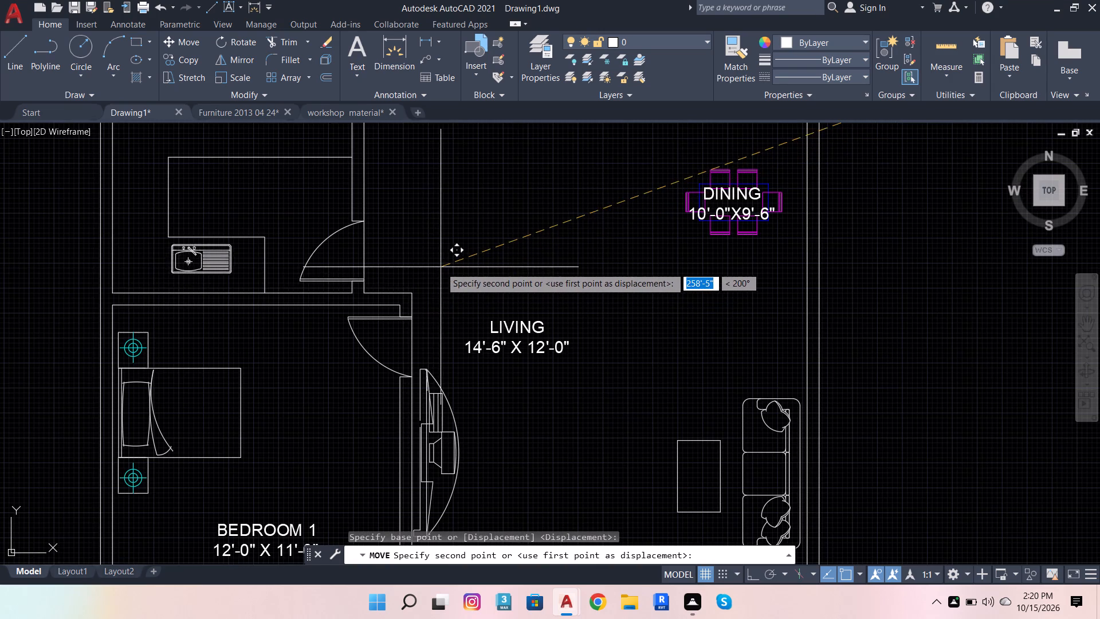
scroll(441, 267, up, 2)
scroll(450, 274, down, 5)
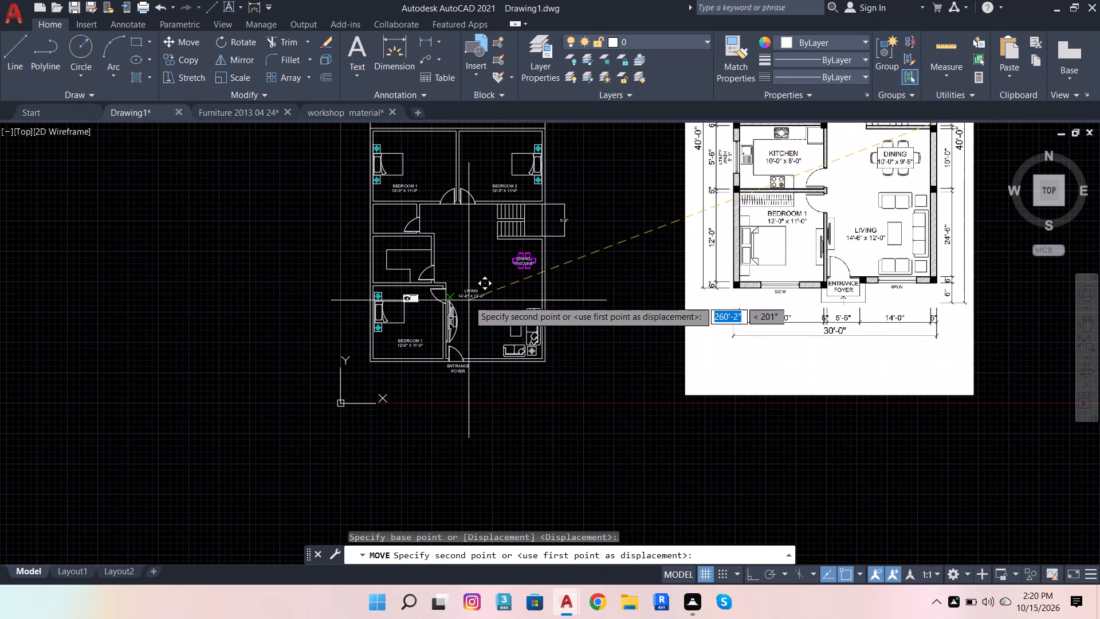
scroll(445, 261, up, 3)
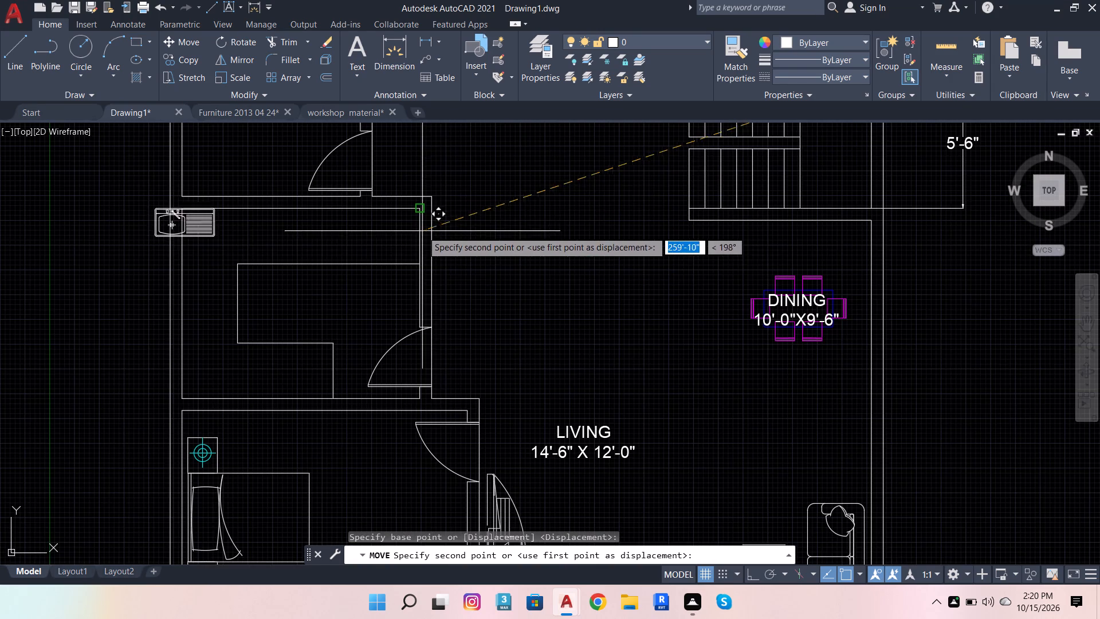
click(589, 244)
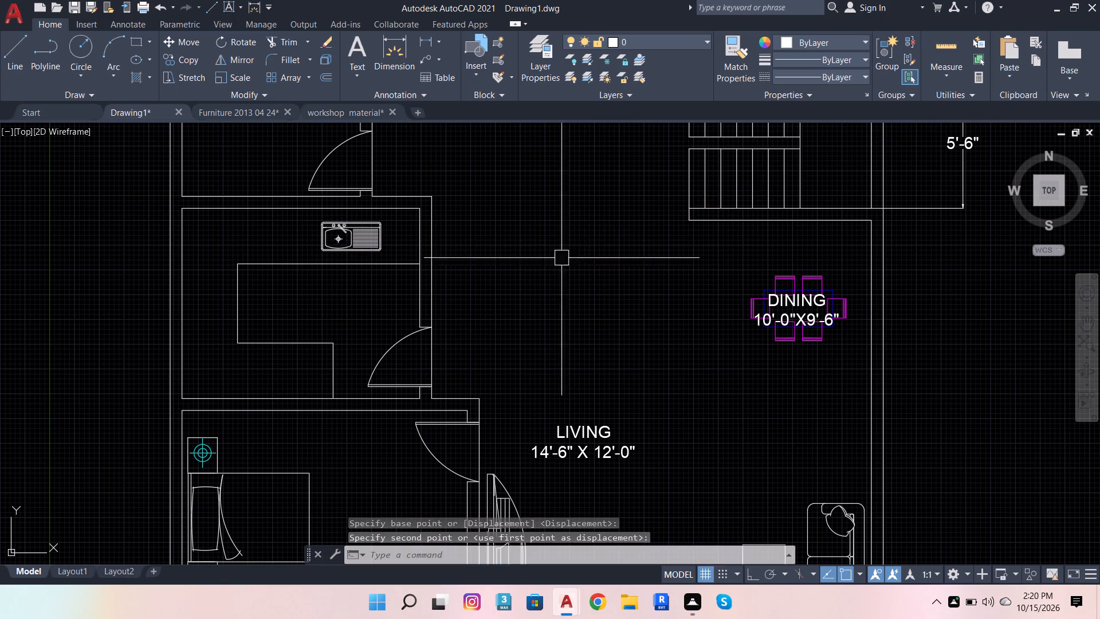
scroll(519, 274, down, 6)
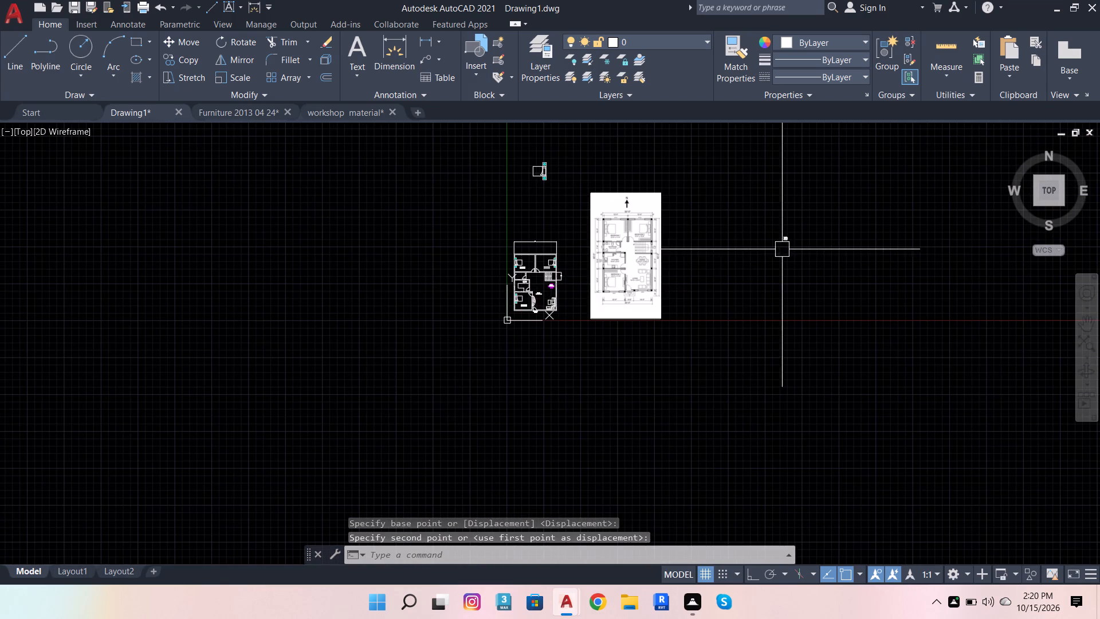
Mirror the scaled cooktop about a horizontal line above it, with Ortho on, and erase the source object.
scroll(821, 227, up, 3)
scroll(623, 273, up, 3)
click(749, 216)
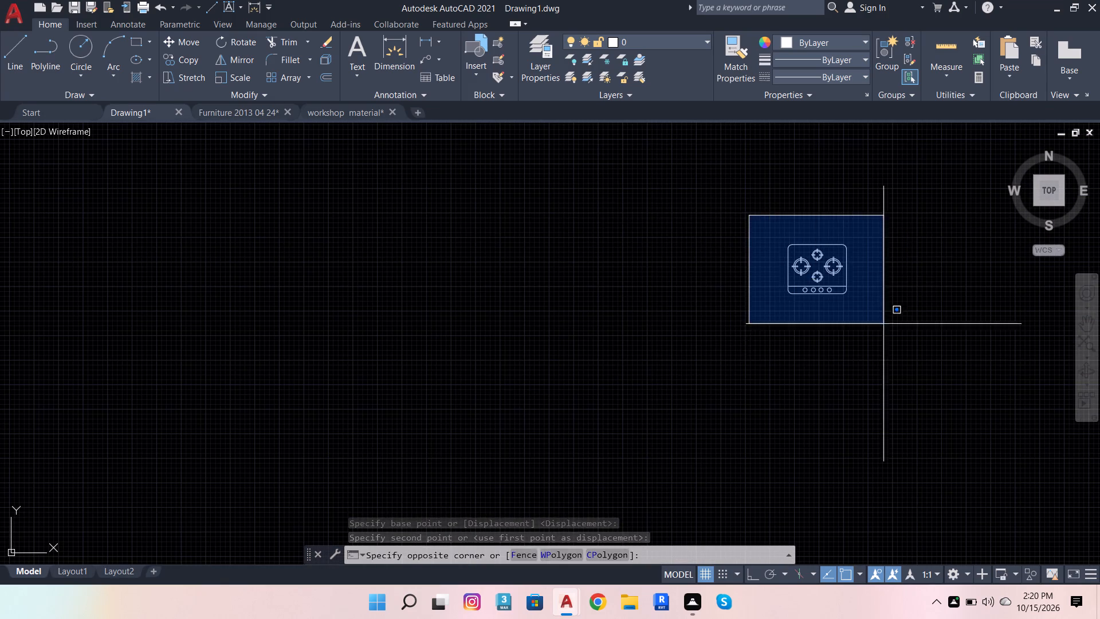
drag(951, 371, 948, 363)
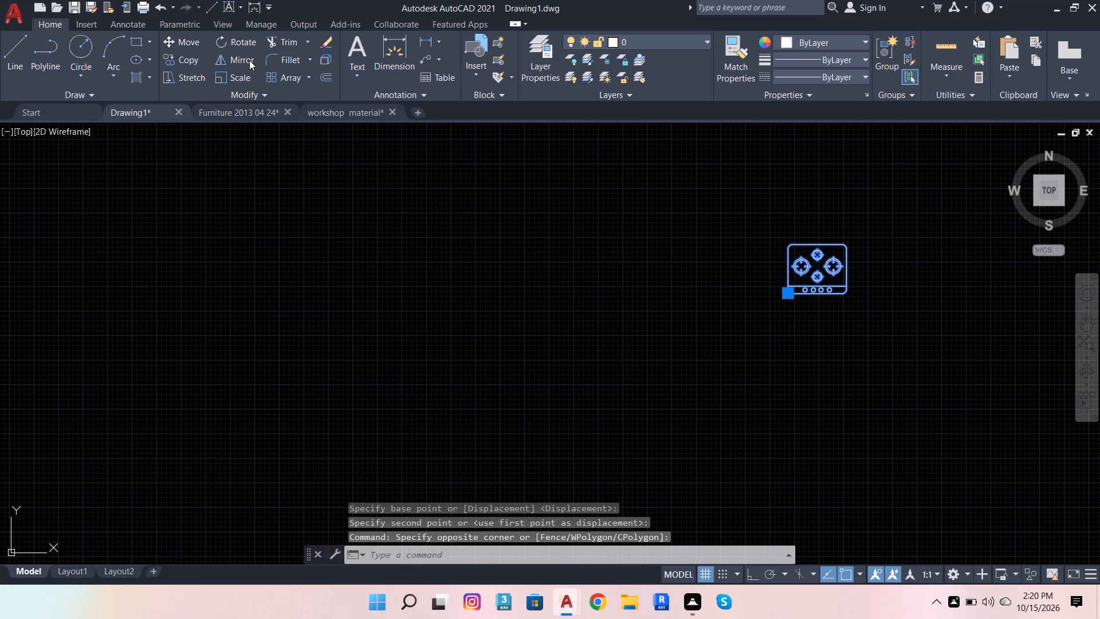
click(247, 60)
click(755, 575)
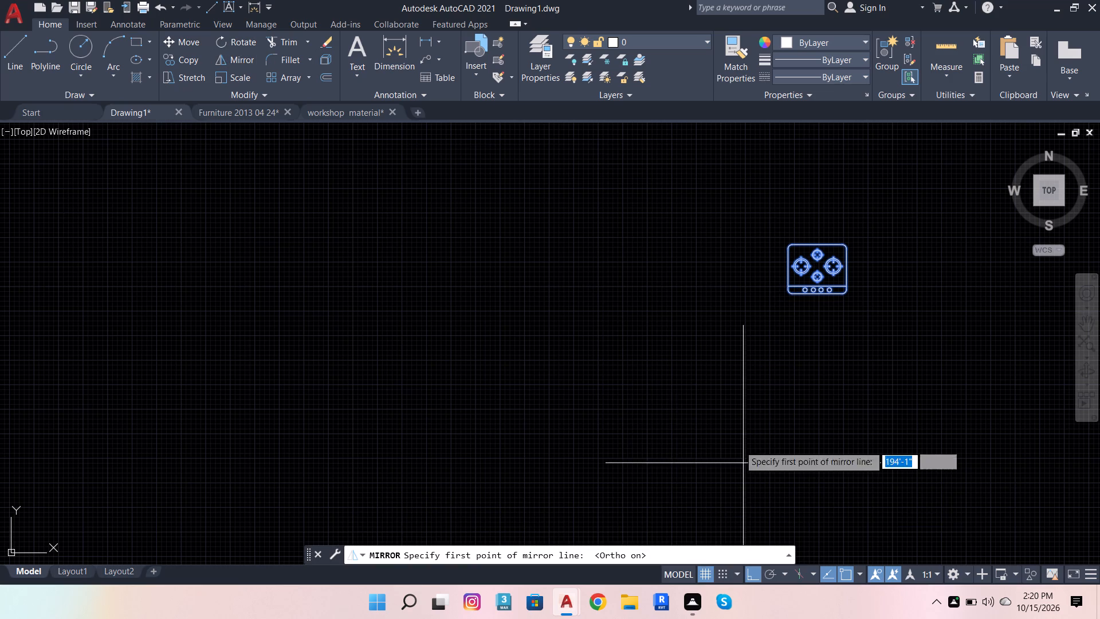
click(789, 237)
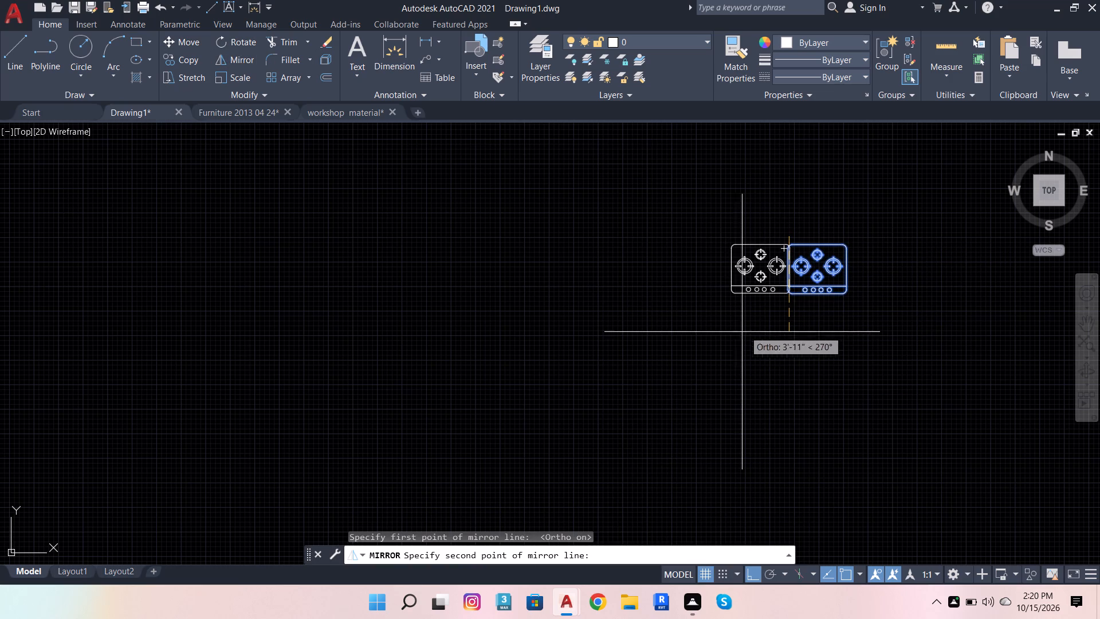
click(773, 233)
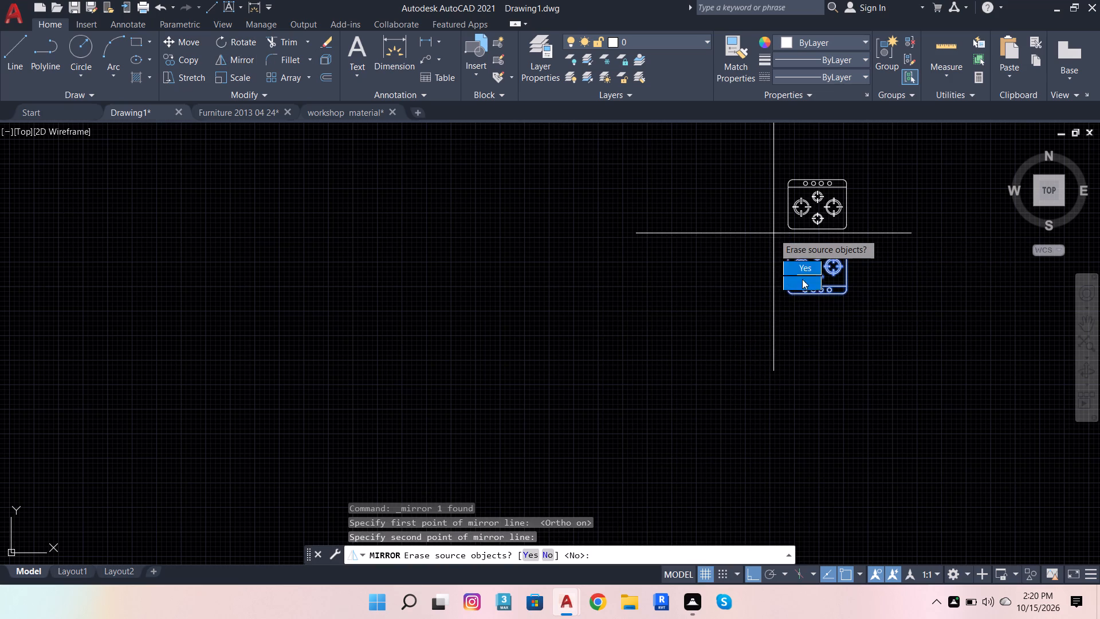
drag(802, 264, 773, 233)
Move the mirrored cooktop, with Ortho off, onto the counter along the kitchen's south wall in the floor plan.
click(780, 198)
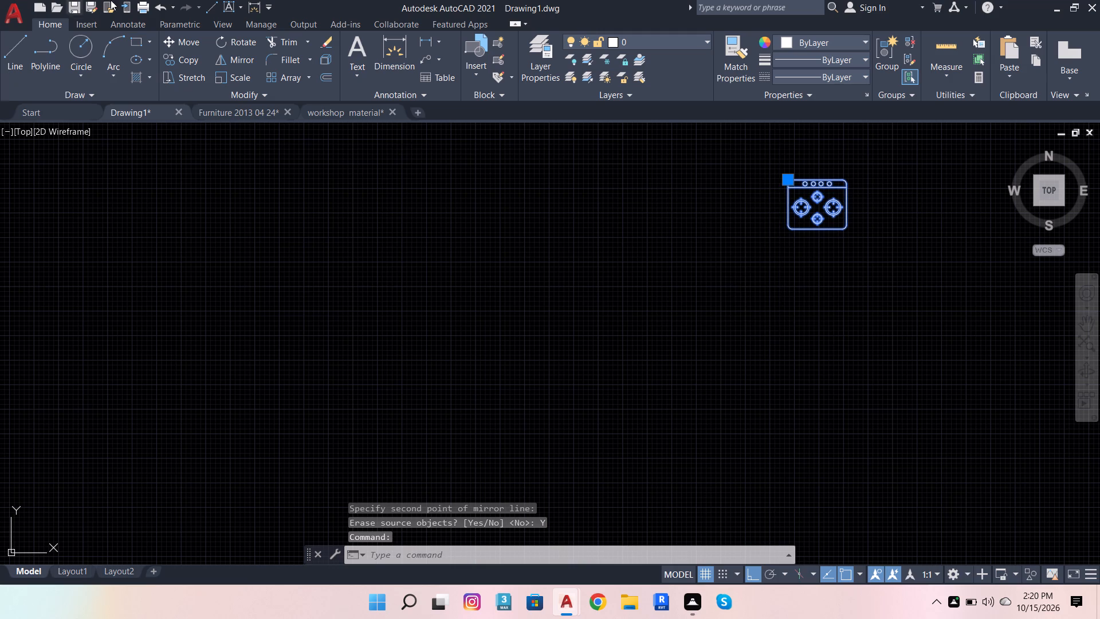
click(202, 42)
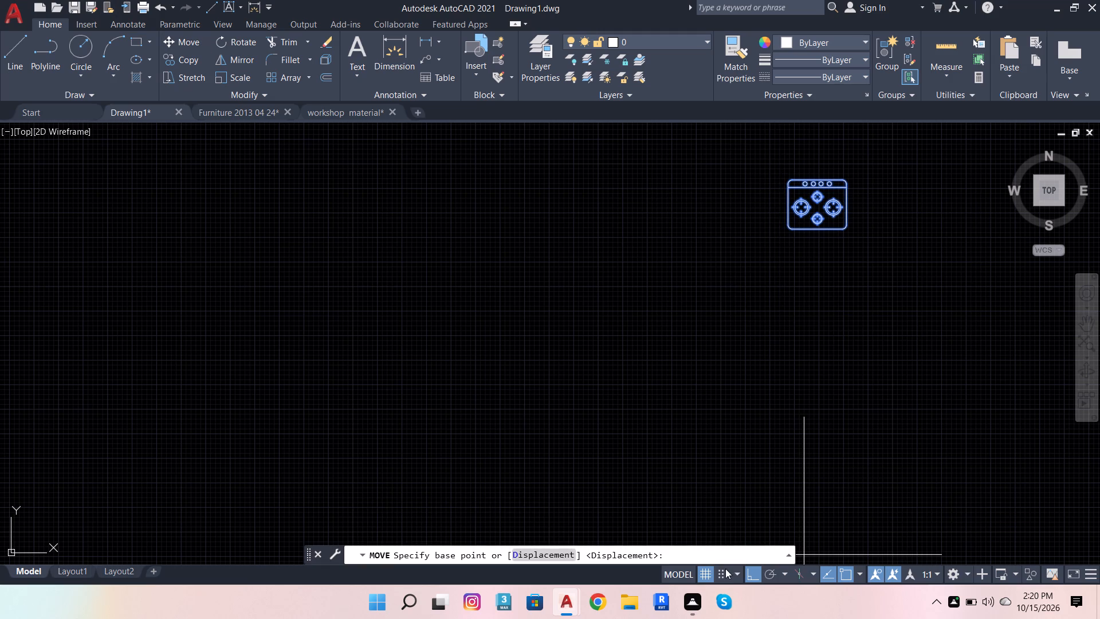
click(754, 573)
click(825, 176)
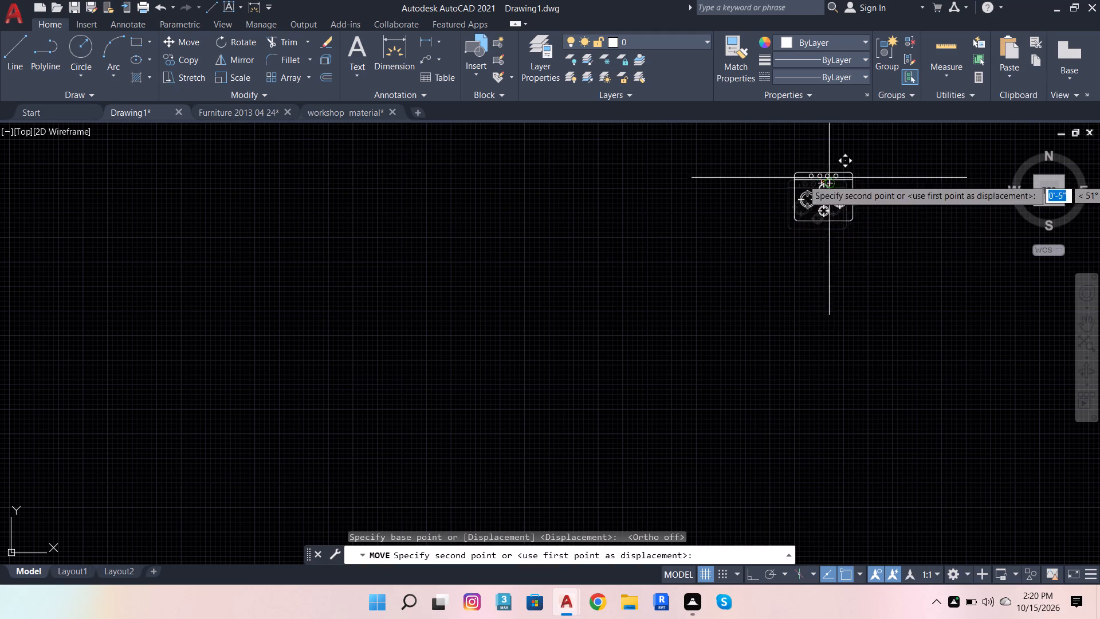
scroll(920, 340, down, 5)
scroll(522, 444, up, 1)
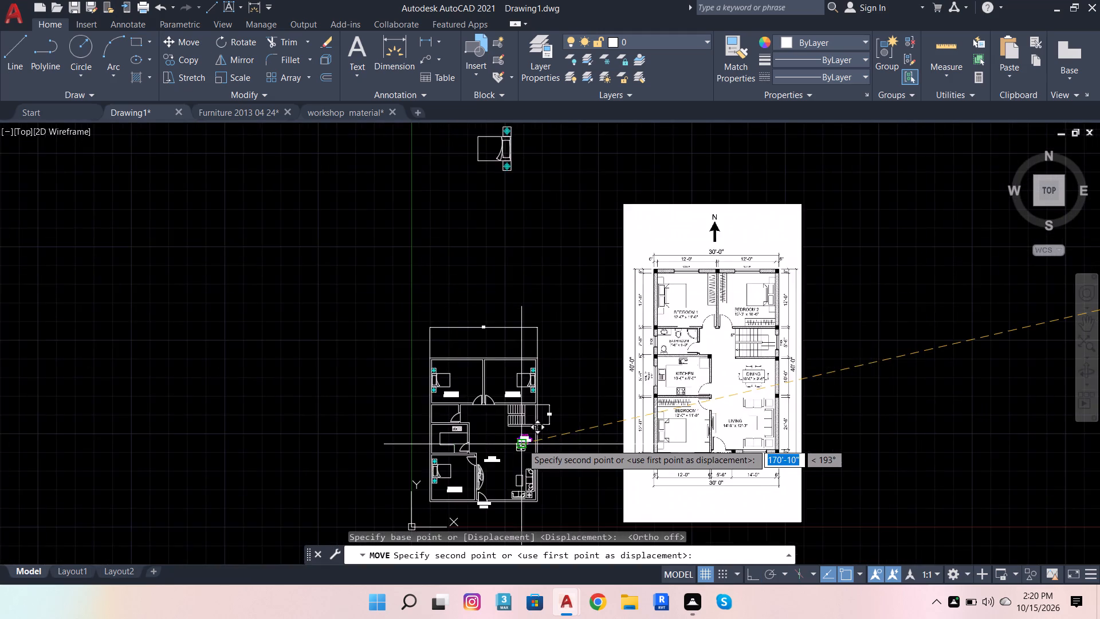
scroll(522, 444, up, 2)
scroll(290, 453, up, 3)
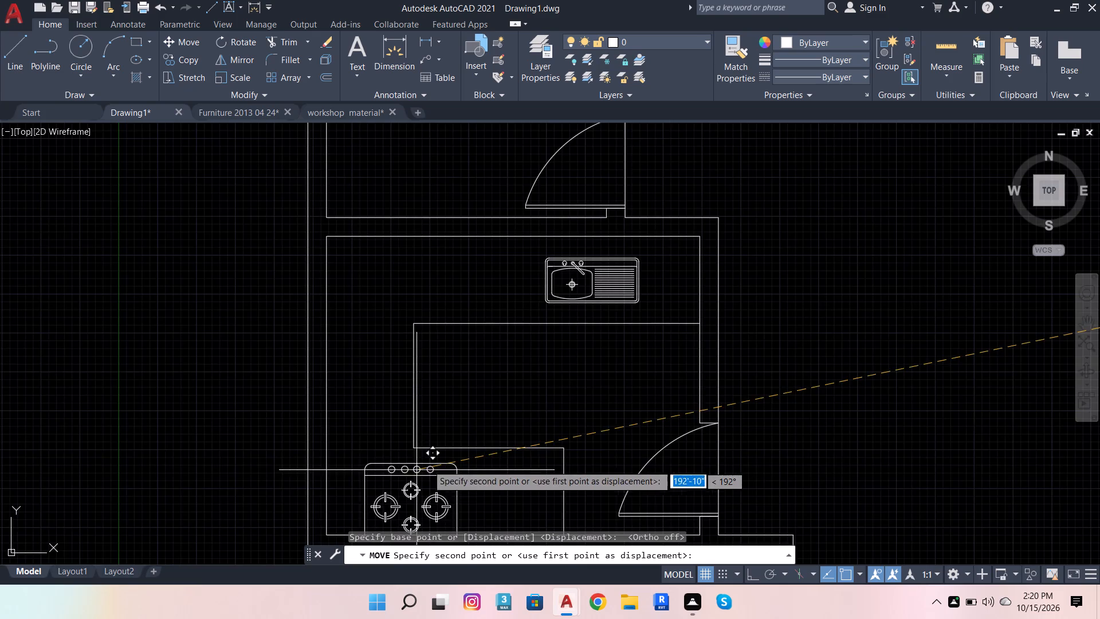
scroll(442, 455, down, 2)
scroll(444, 456, up, 3)
scroll(481, 455, down, 2)
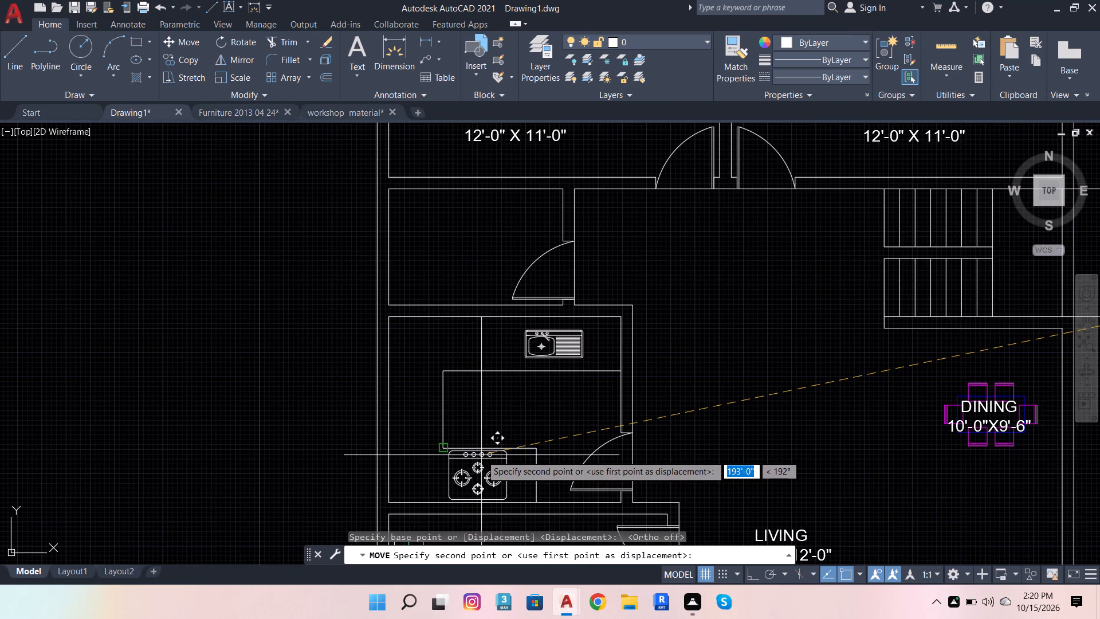
scroll(481, 455, up, 2)
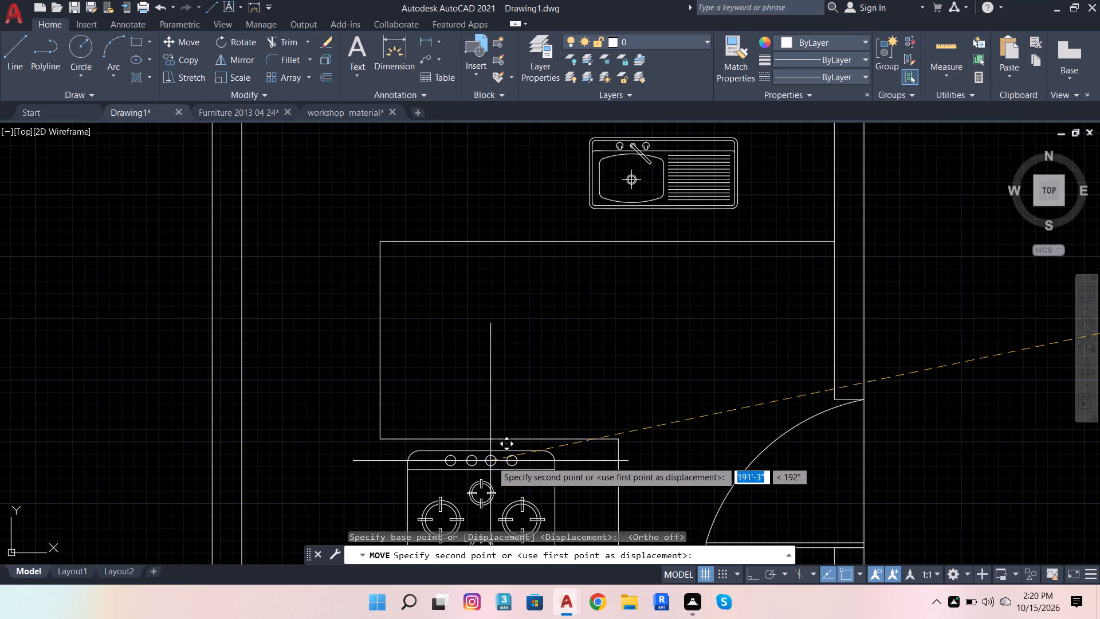
click(493, 459)
scroll(533, 386, down, 2)
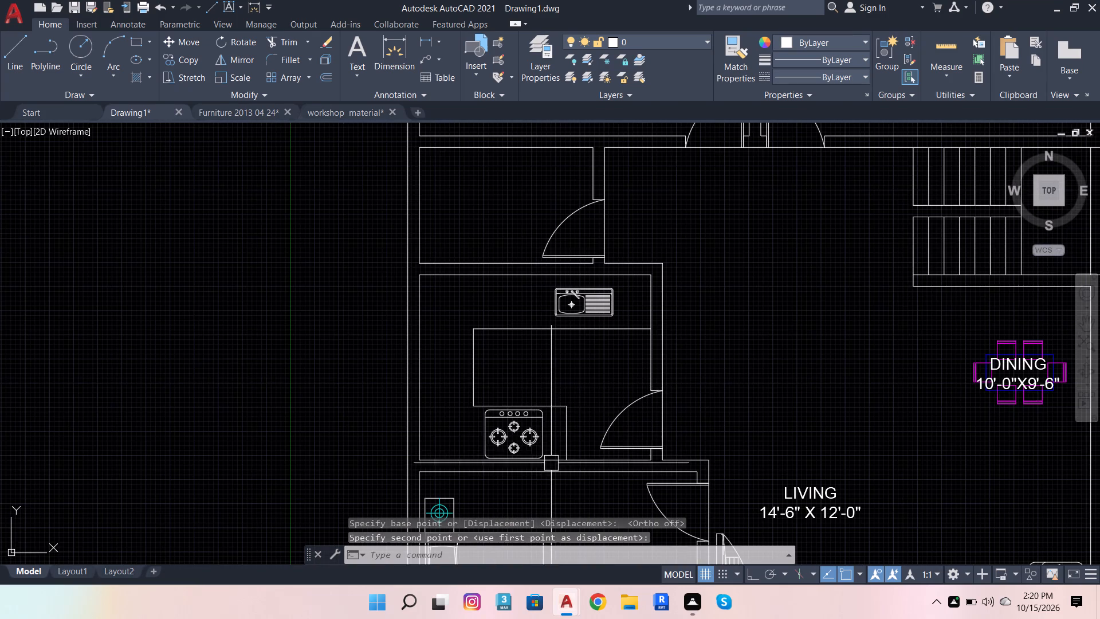
scroll(550, 464, up, 1)
key(Escape)
key(Escape)
scroll(210, 351, down, 3)
scroll(383, 340, down, 1)
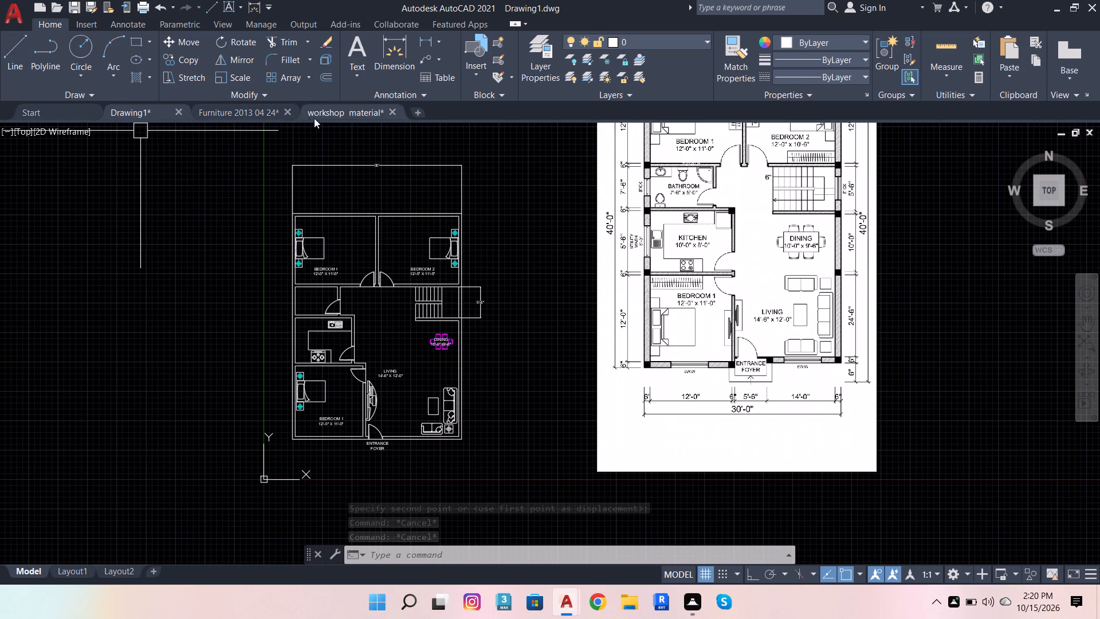
Search the block sheets in the workshop material drawing for a wardrobe plan with hanging clothes.
click(352, 113)
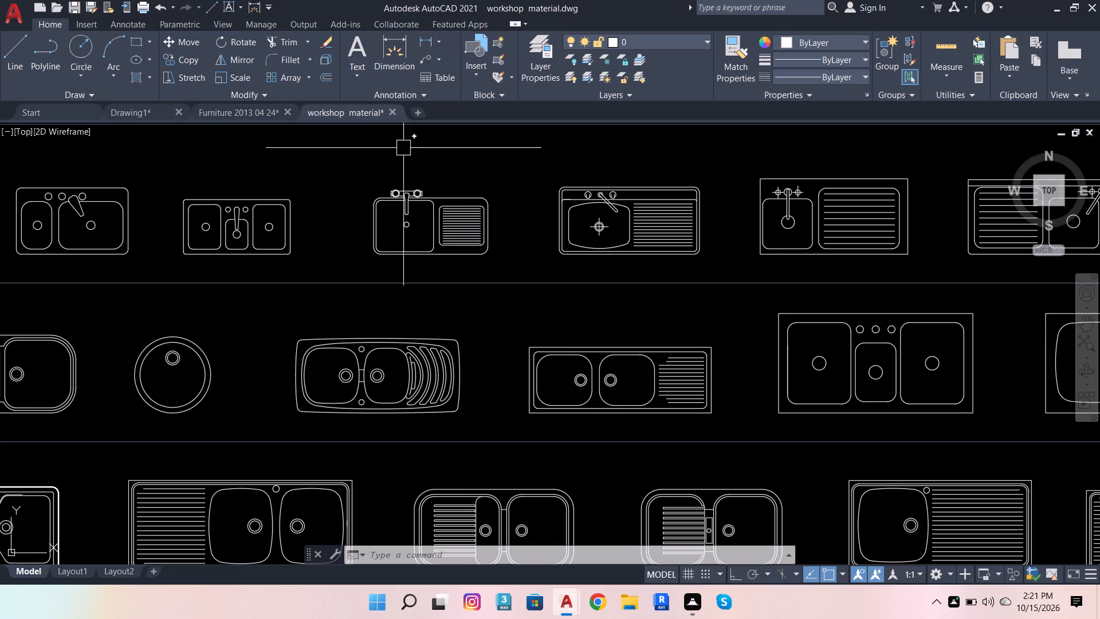
scroll(474, 251, down, 6)
scroll(639, 341, down, 1)
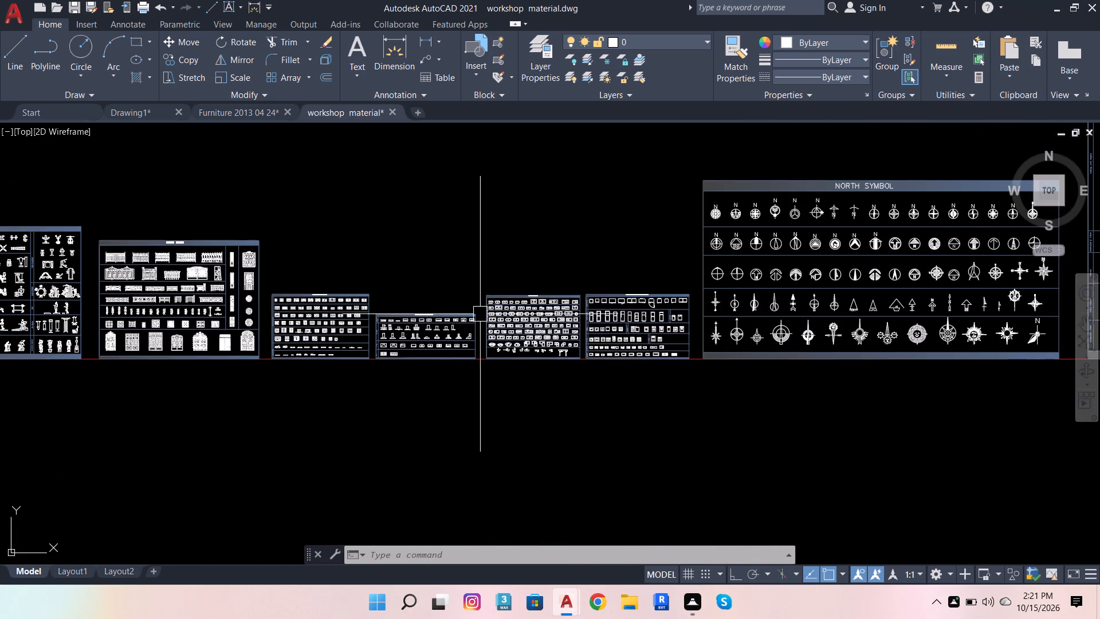
scroll(702, 264, down, 4)
scroll(274, 273, up, 2)
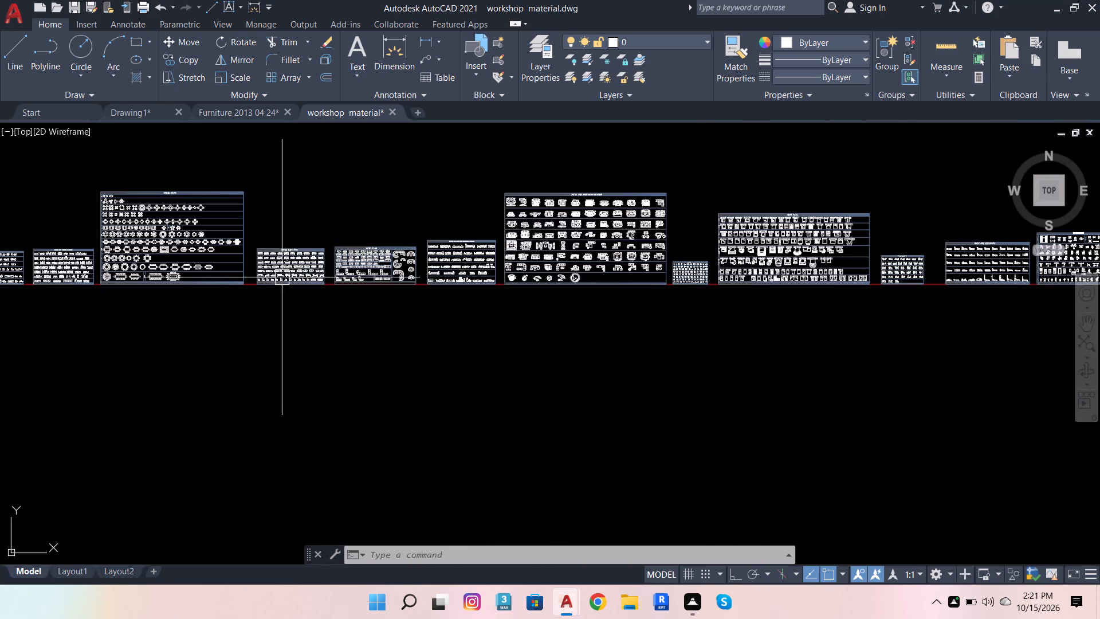
scroll(579, 275, up, 2)
scroll(582, 275, down, 1)
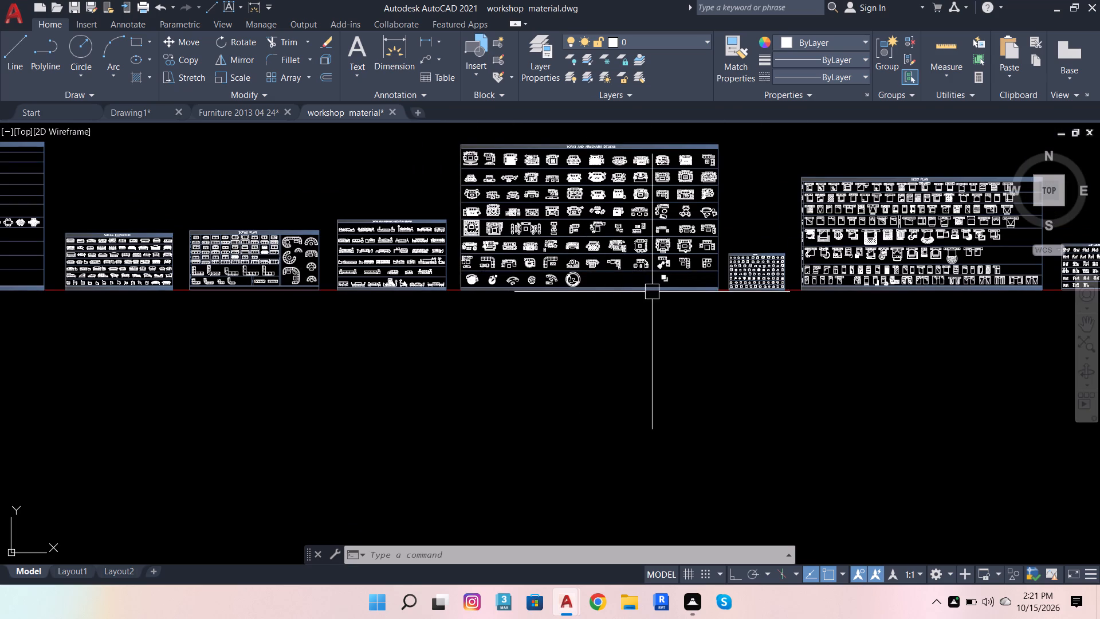
scroll(652, 292, down, 1)
scroll(457, 274, up, 2)
scroll(684, 236, down, 2)
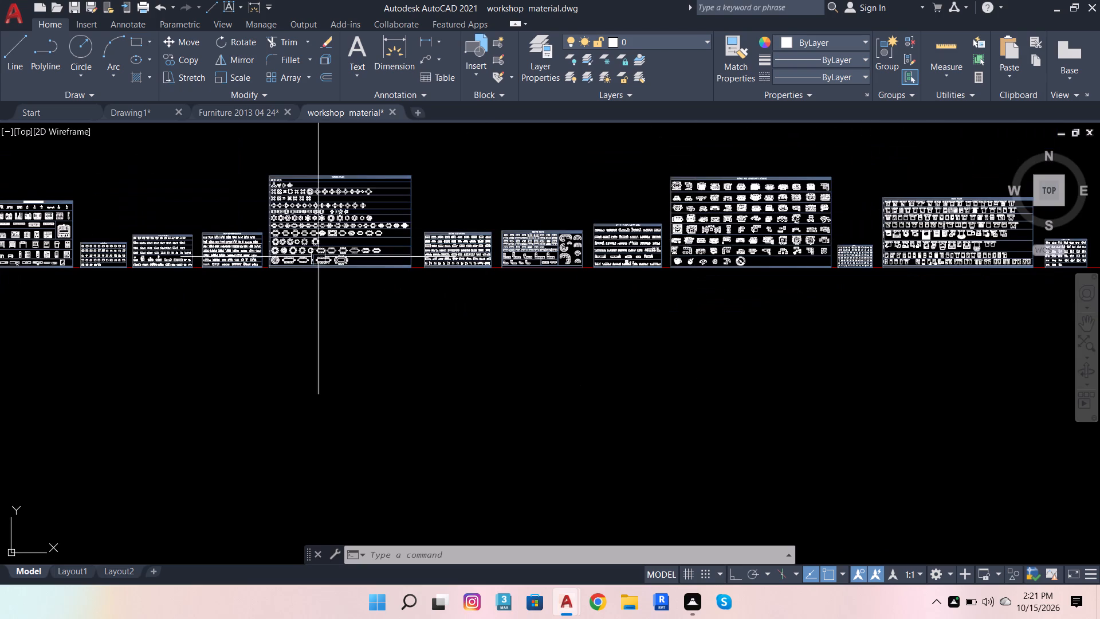
scroll(620, 251, down, 2)
scroll(312, 247, up, 4)
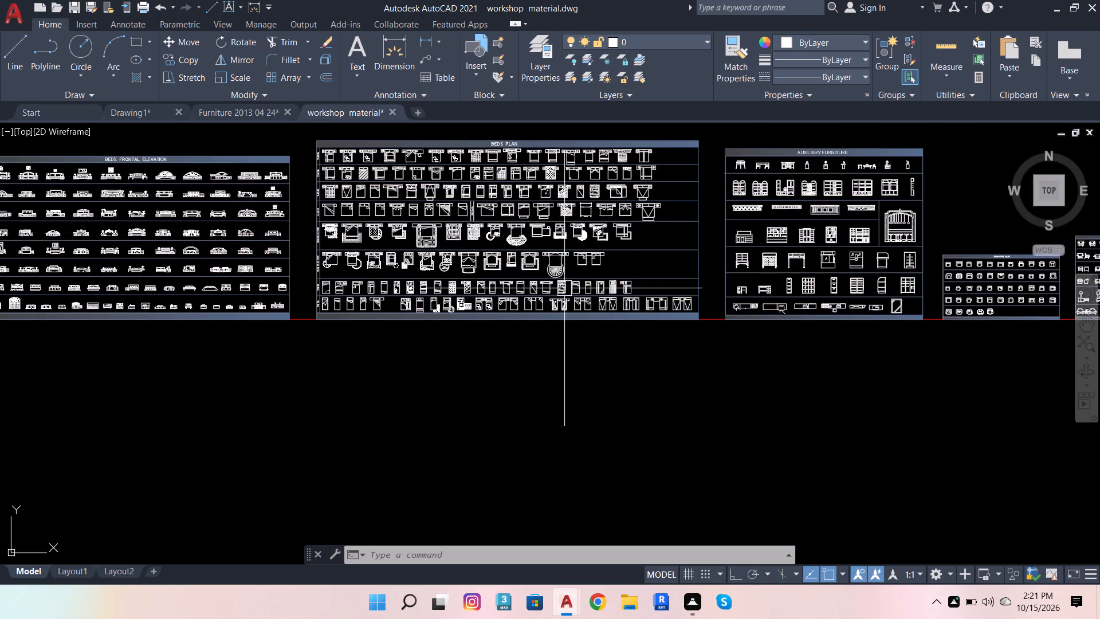
scroll(579, 293, down, 2)
scroll(687, 289, up, 3)
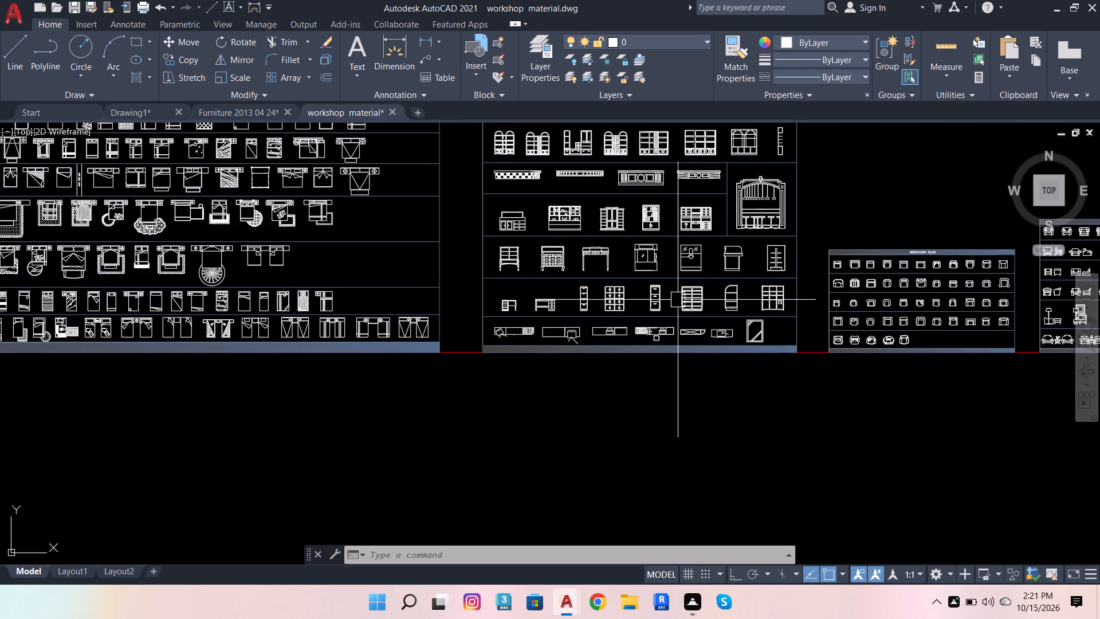
scroll(675, 303, down, 3)
scroll(259, 347, up, 2)
scroll(550, 275, down, 2)
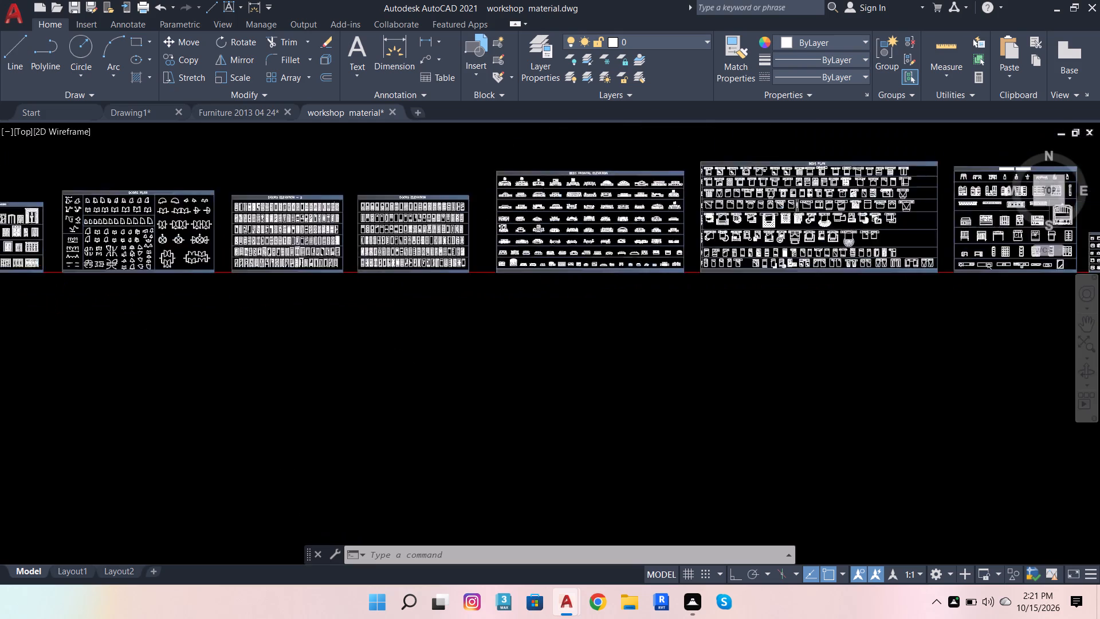
scroll(269, 252, up, 3)
scroll(748, 271, down, 2)
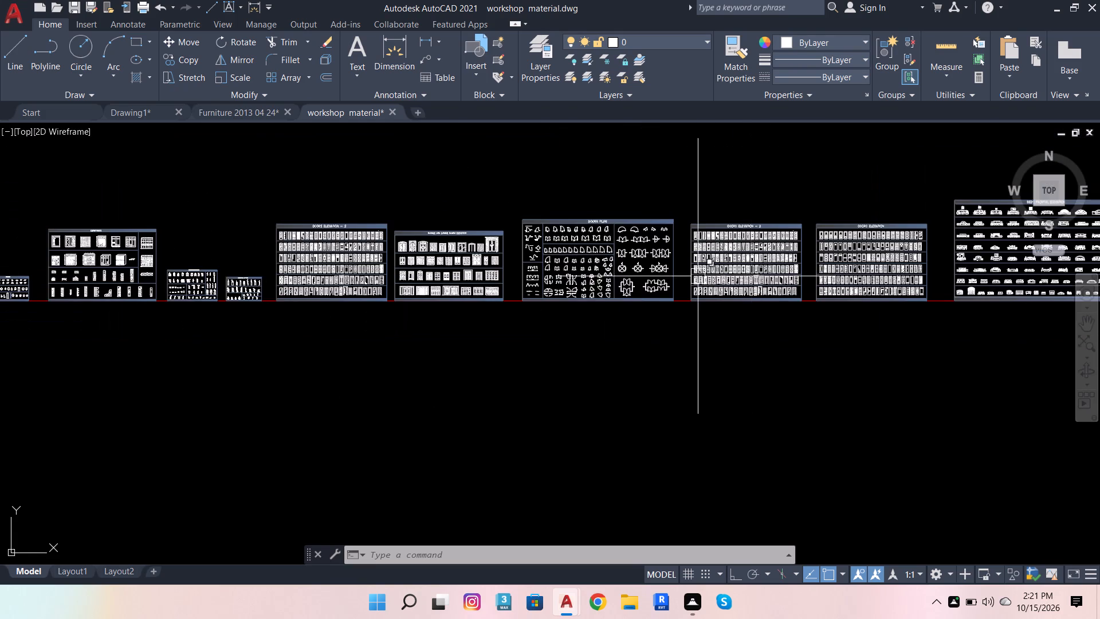
scroll(337, 285, up, 3)
scroll(783, 314, down, 3)
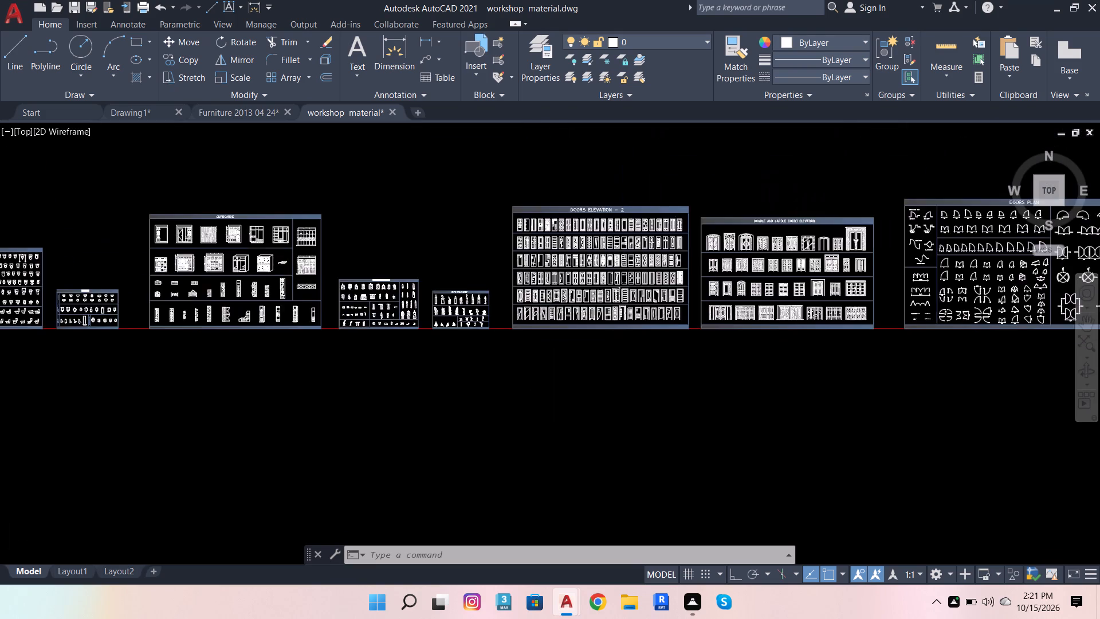
scroll(449, 330, up, 4)
scroll(611, 308, down, 2)
scroll(531, 242, up, 2)
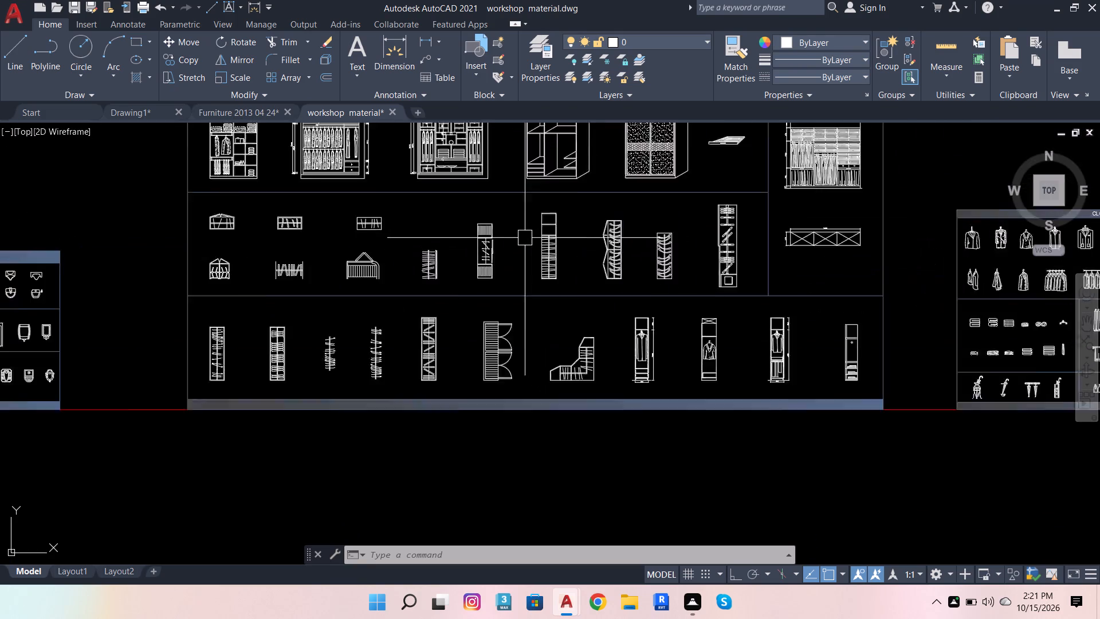
scroll(525, 238, up, 1)
scroll(792, 240, down, 1)
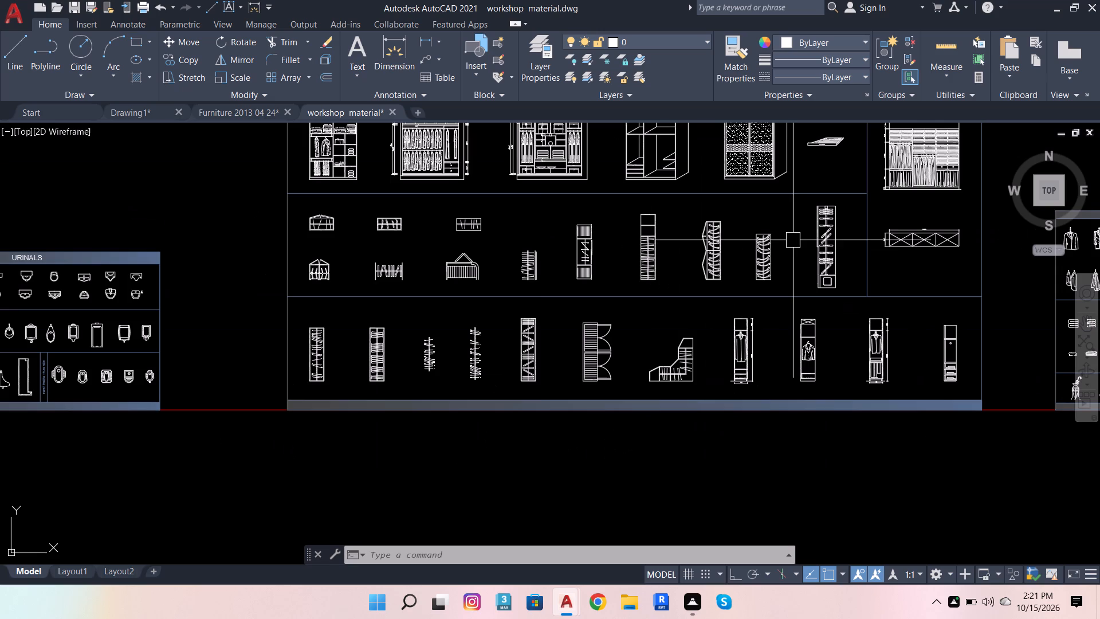
Copy the second hanging-clothes wardrobe in the cupboard sheet's bottom row and paste it into Drawing1, east of the reference plan.
scroll(336, 349, up, 2)
click(416, 354)
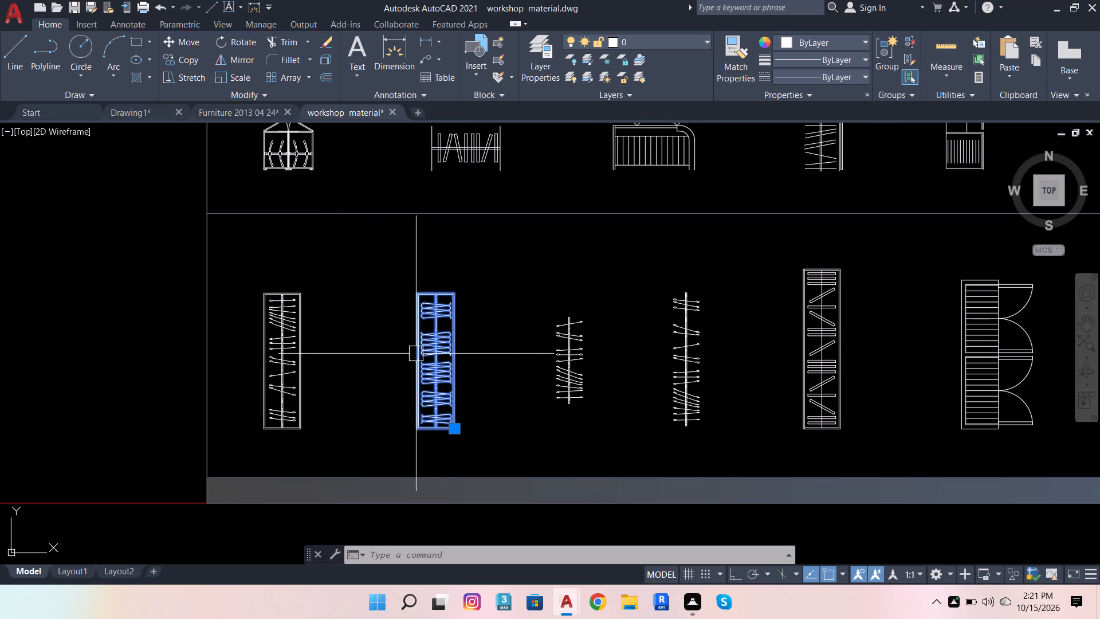
key(ctrl+c)
key(ctrl+c)
key(ctrl+c)
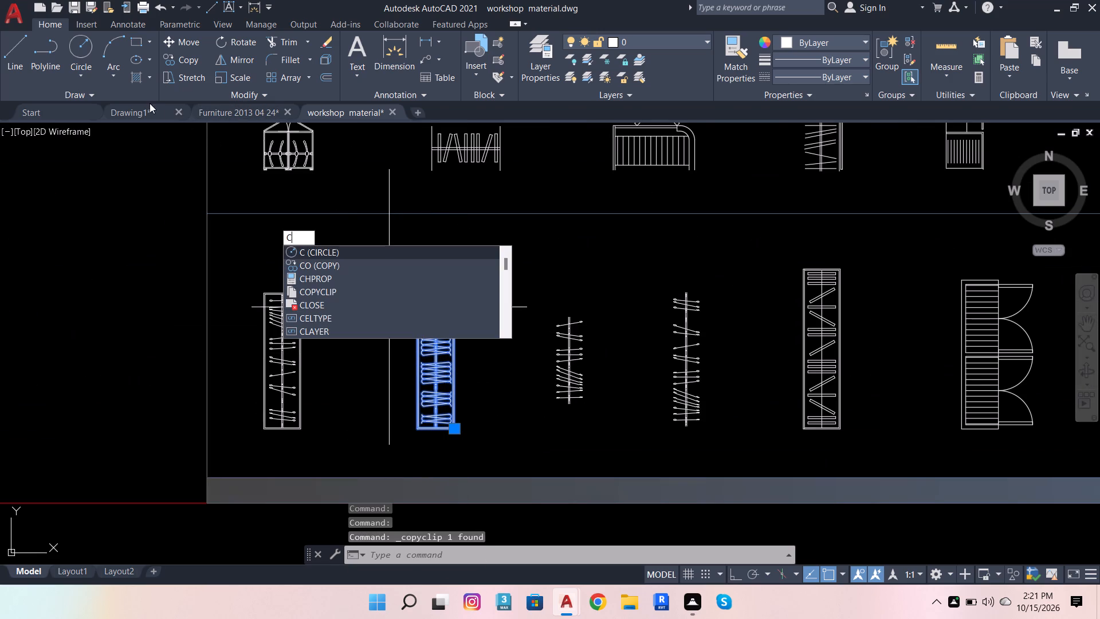
click(133, 111)
click(133, 111)
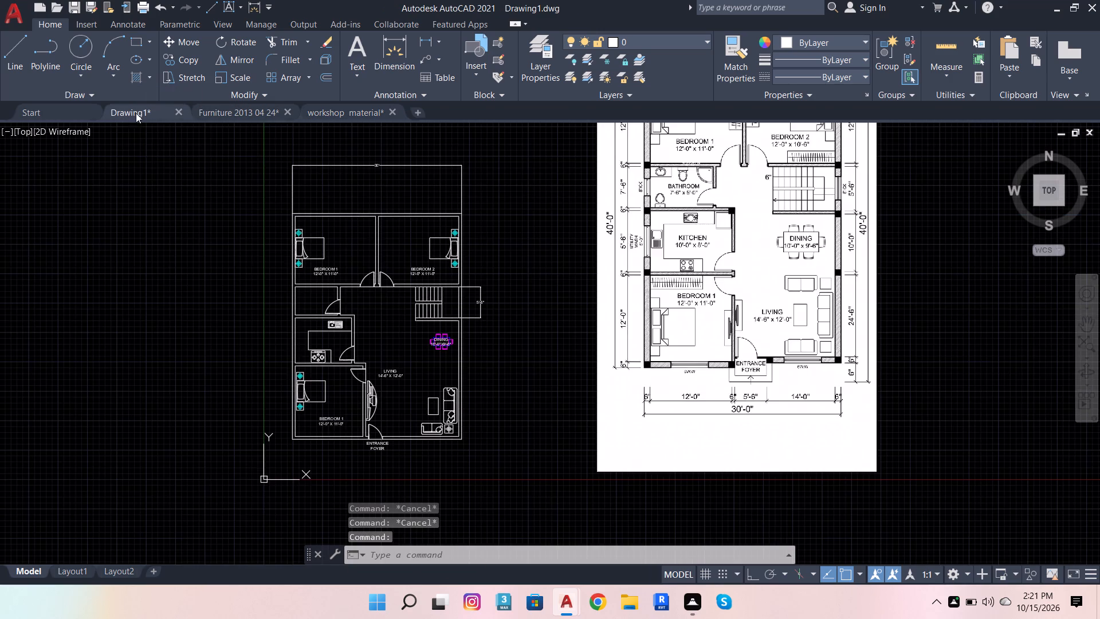
scroll(465, 418, down, 2)
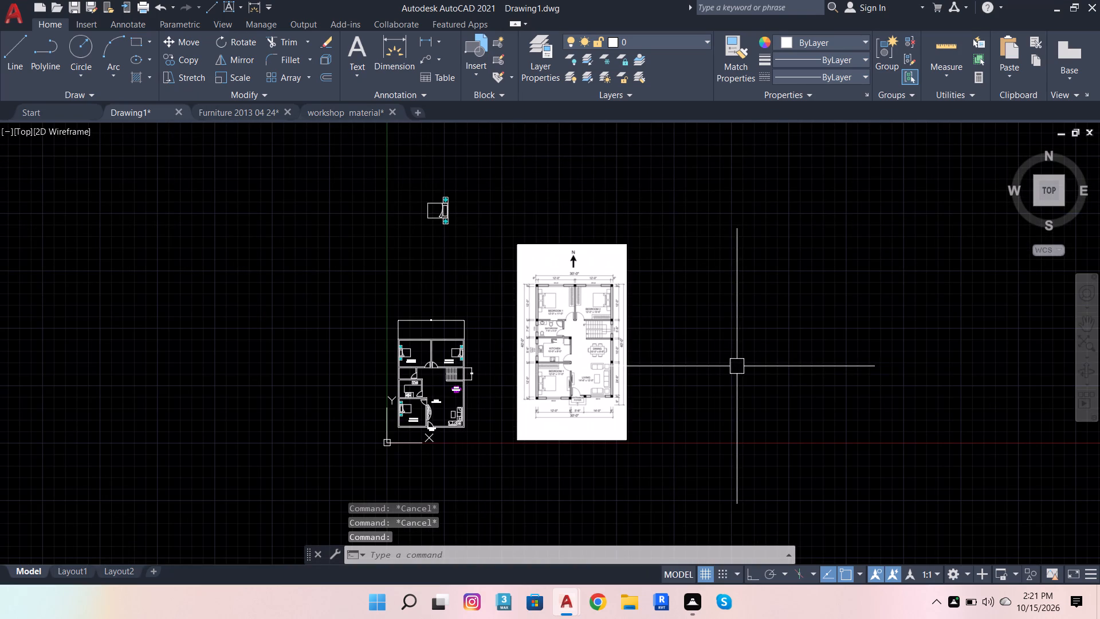
key(ctrl+v)
key(ctrl+v)
click(704, 373)
Draw a 2' horizontal guide line eastward from the pasted wardrobe's west edge, near its southwest corner, with Ortho on.
scroll(752, 371, up, 1)
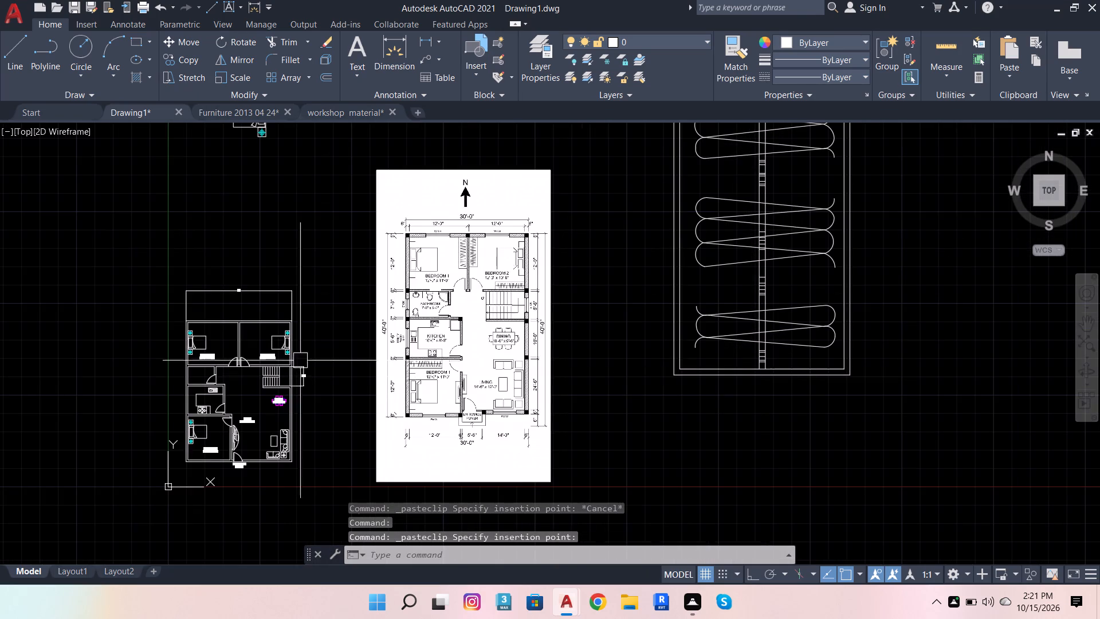
click(17, 42)
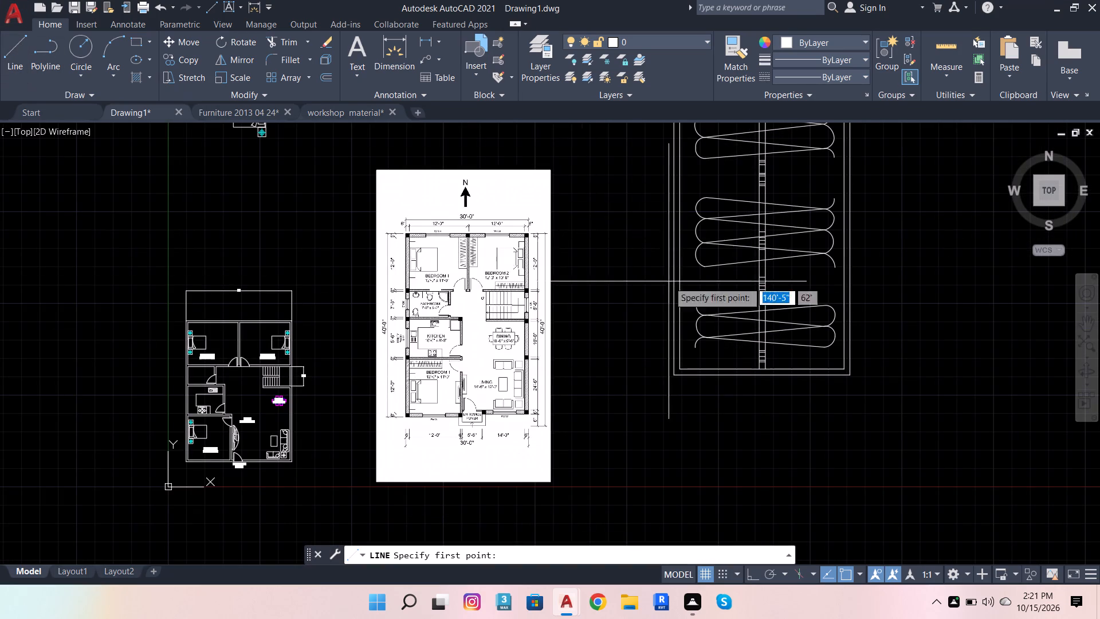
scroll(691, 345, up, 3)
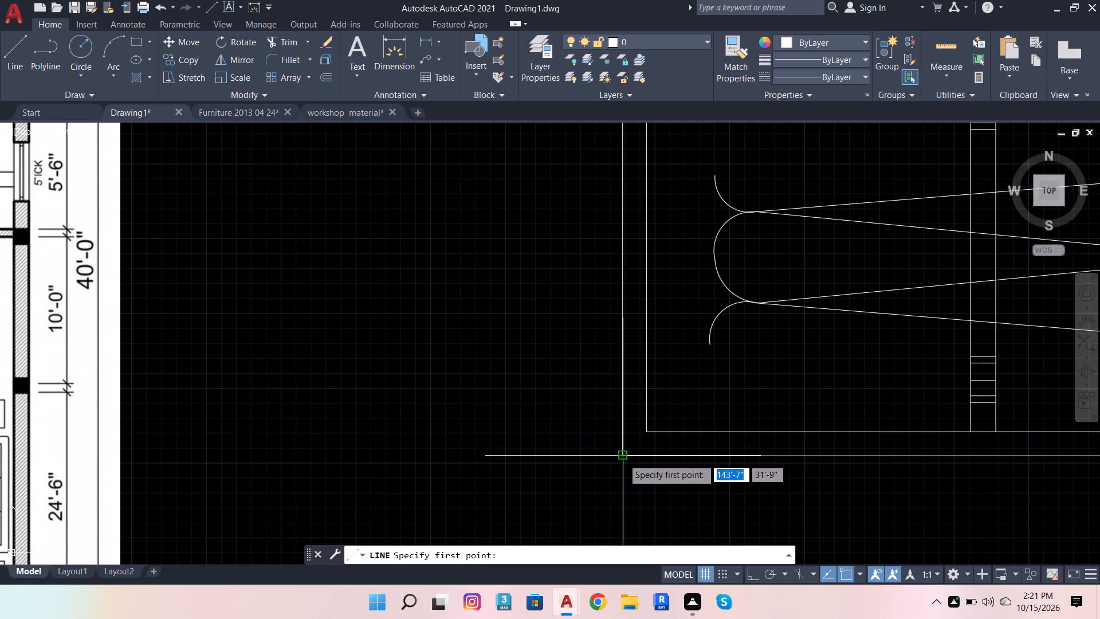
click(618, 418)
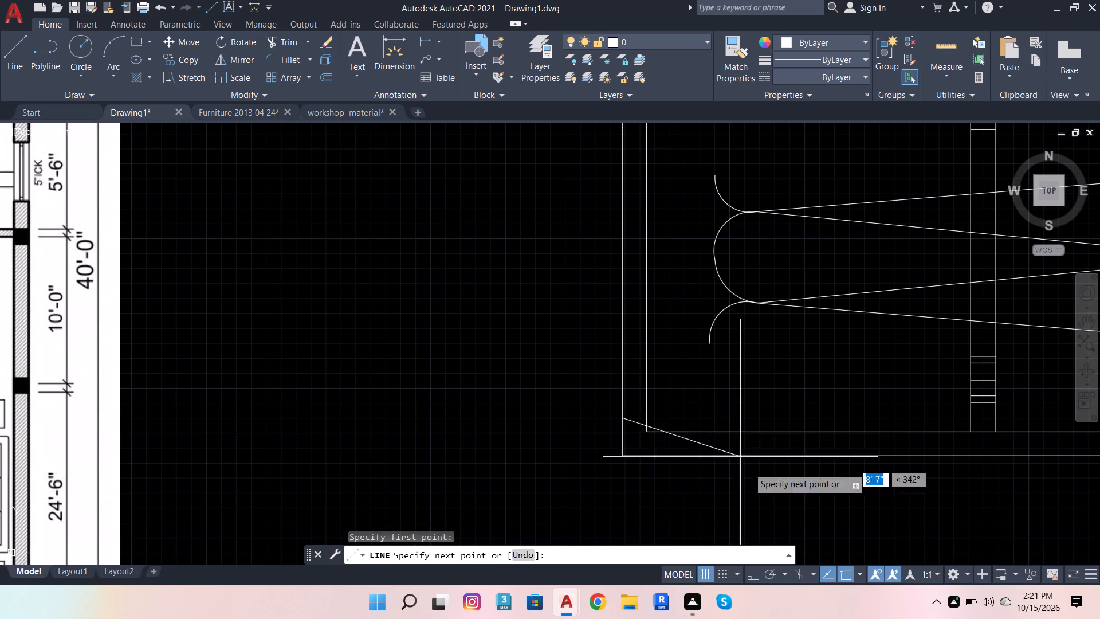
click(755, 572)
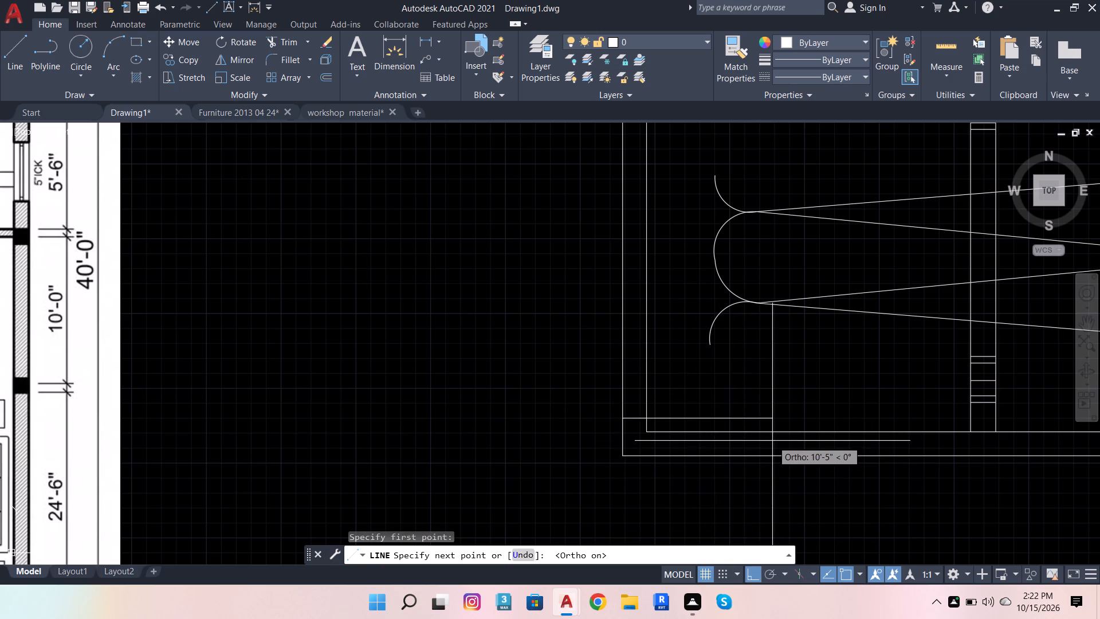
text(2')
key(Return)
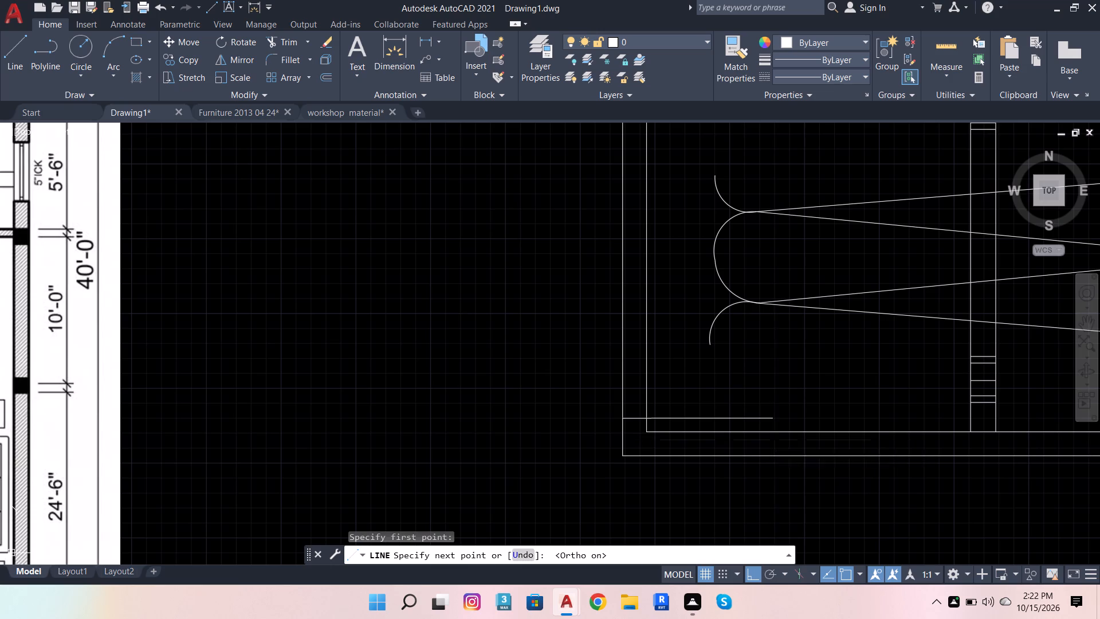
key(Escape)
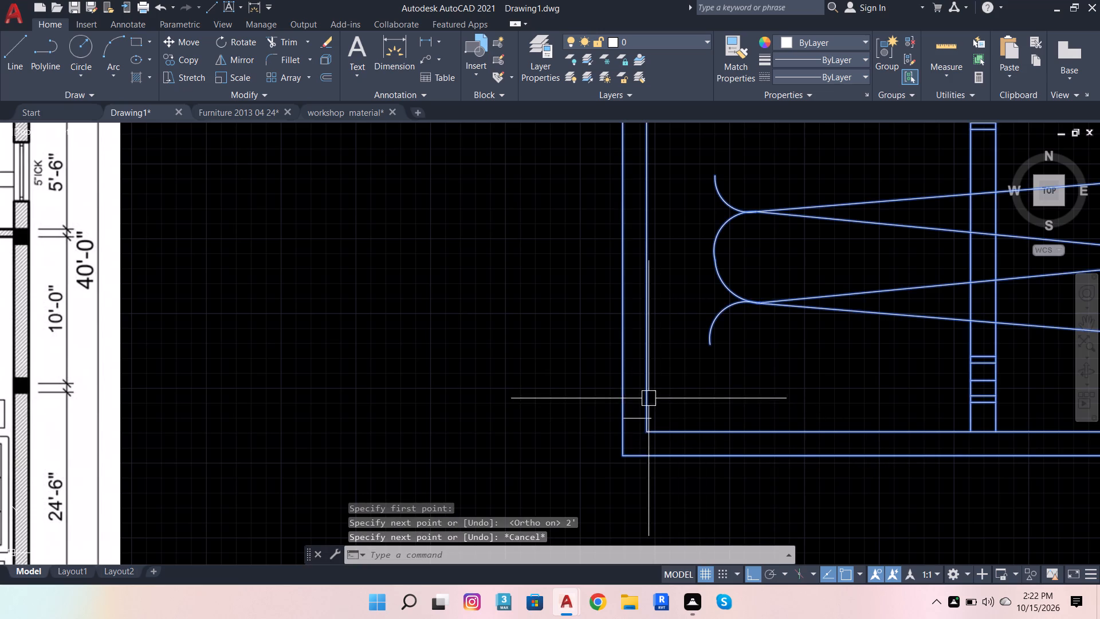
Scale the wardrobe down from the guide line's west end until its width roughly matches the 2' guide line.
click(649, 398)
click(225, 75)
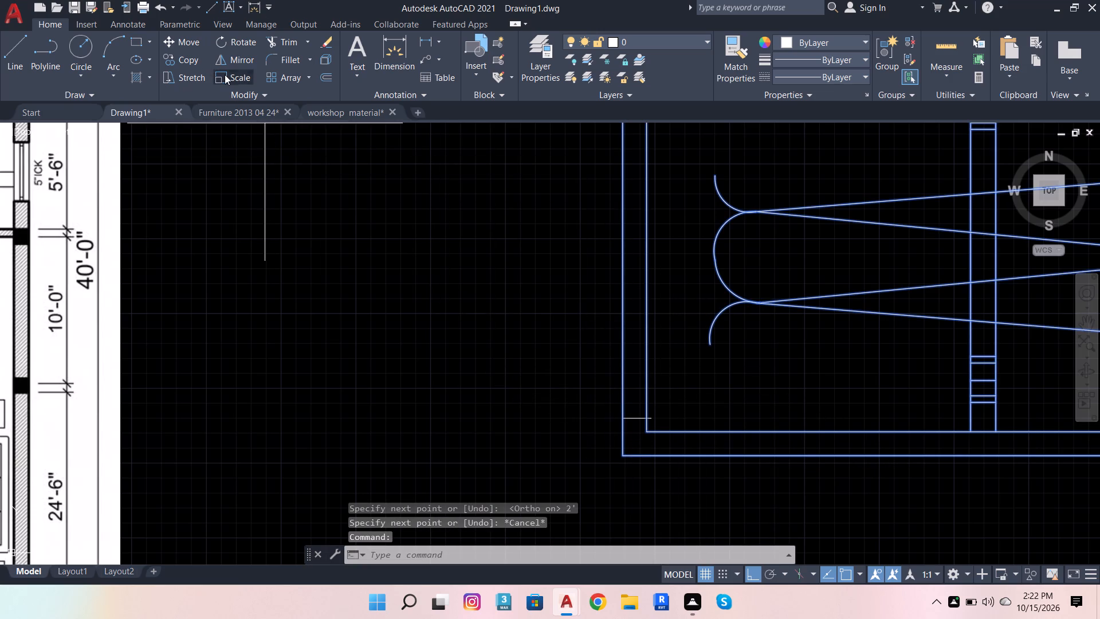
scroll(391, 398, down, 2)
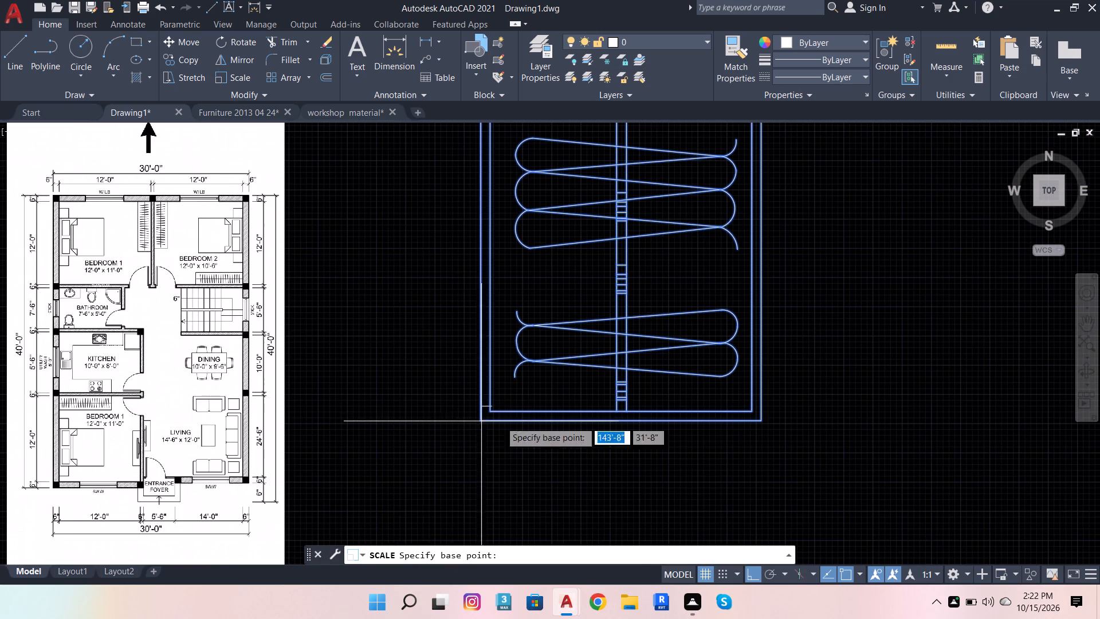
scroll(507, 398, up, 1)
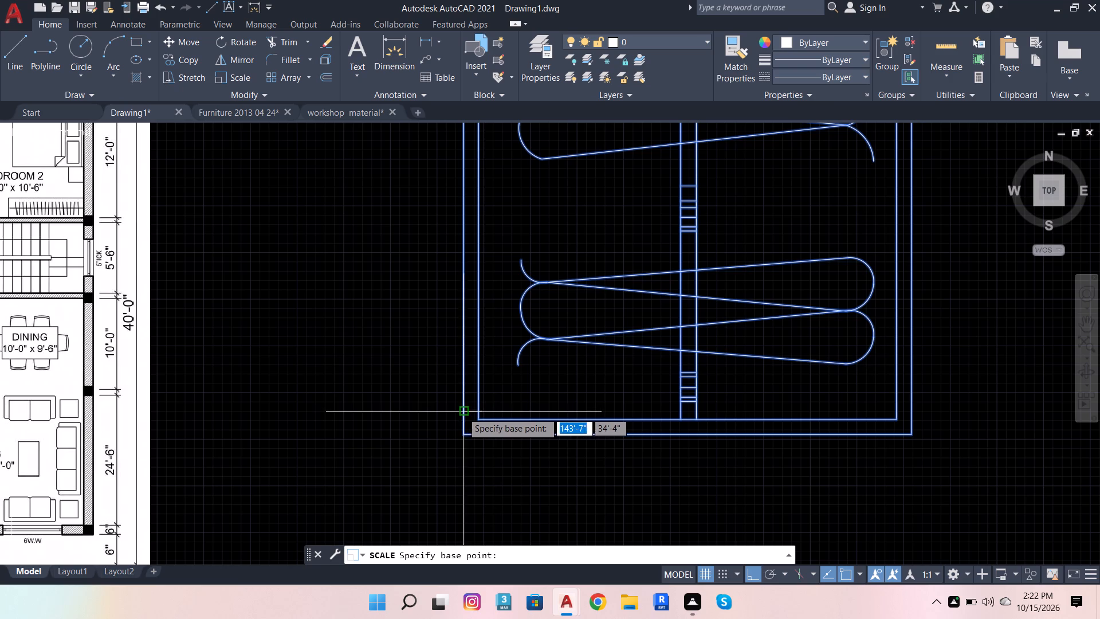
click(462, 412)
scroll(478, 416, up, 3)
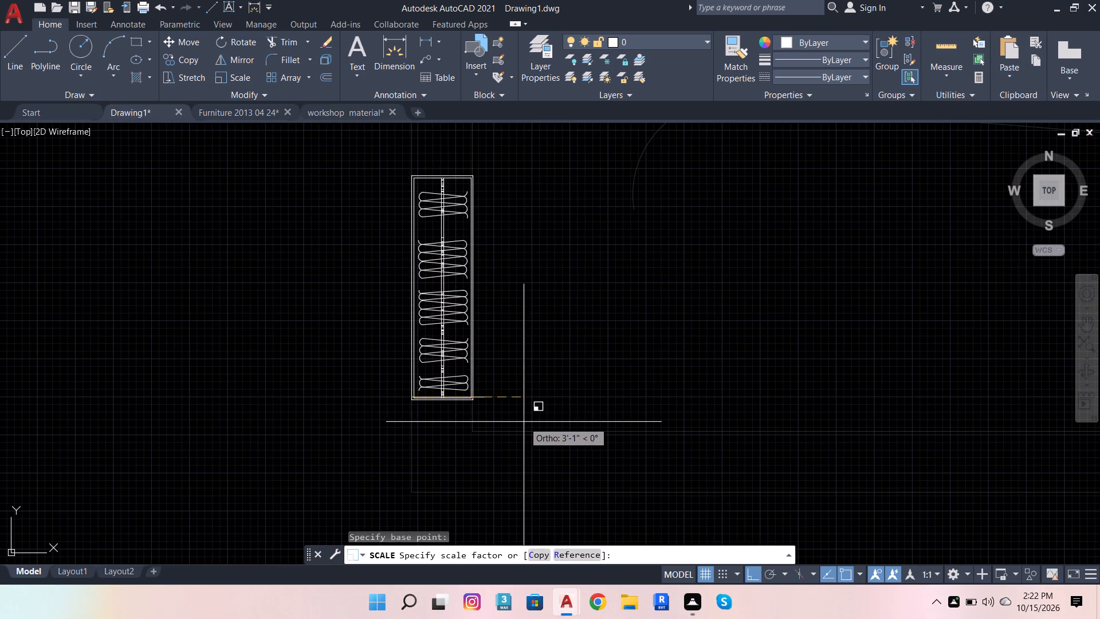
scroll(535, 422, up, 2)
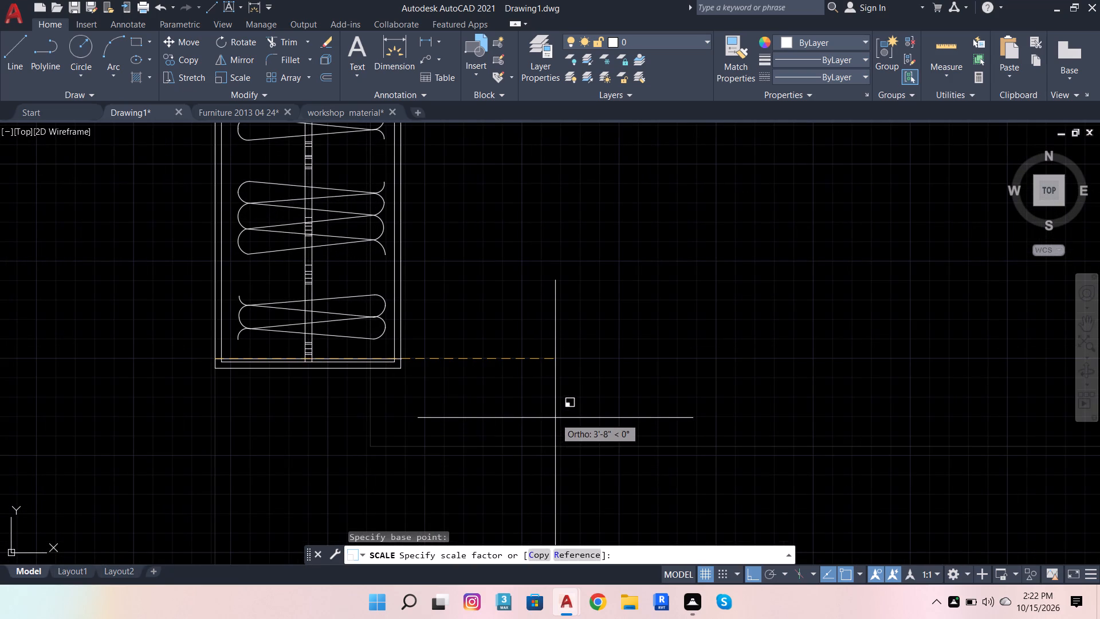
click(555, 418)
Delete the 2' guide line across the bottom of the scaled wardrobe.
scroll(359, 355, up, 4)
click(395, 379)
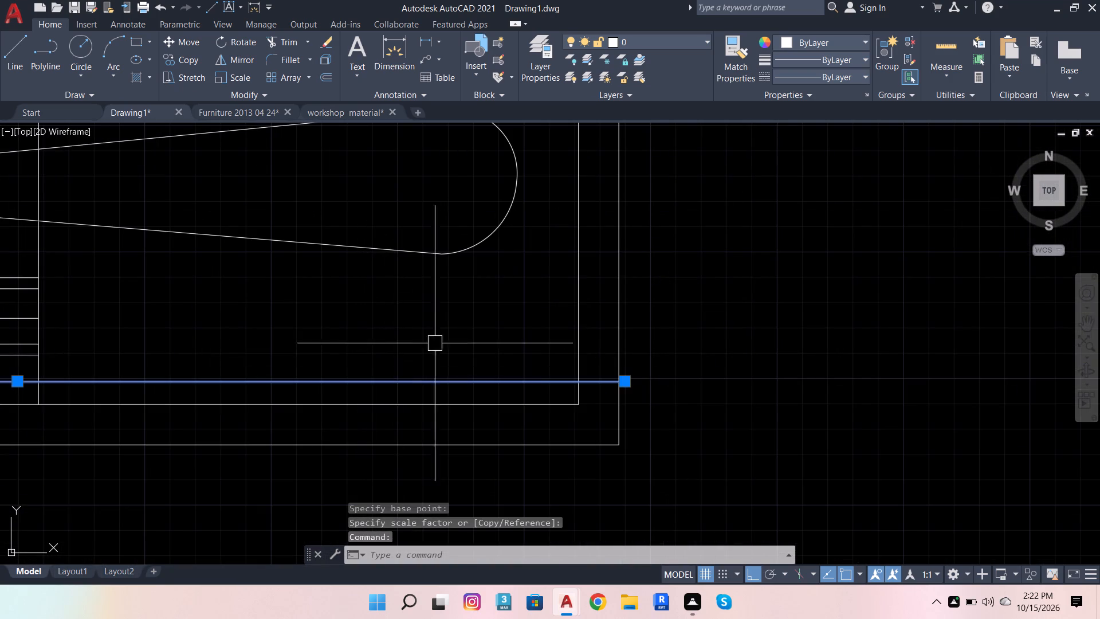
scroll(473, 363, down, 1)
key(Delete)
Rotate the scaled wardrobe 270° about its northwest corner so that it lies horizontally.
scroll(551, 415, down, 4)
scroll(605, 451, down, 2)
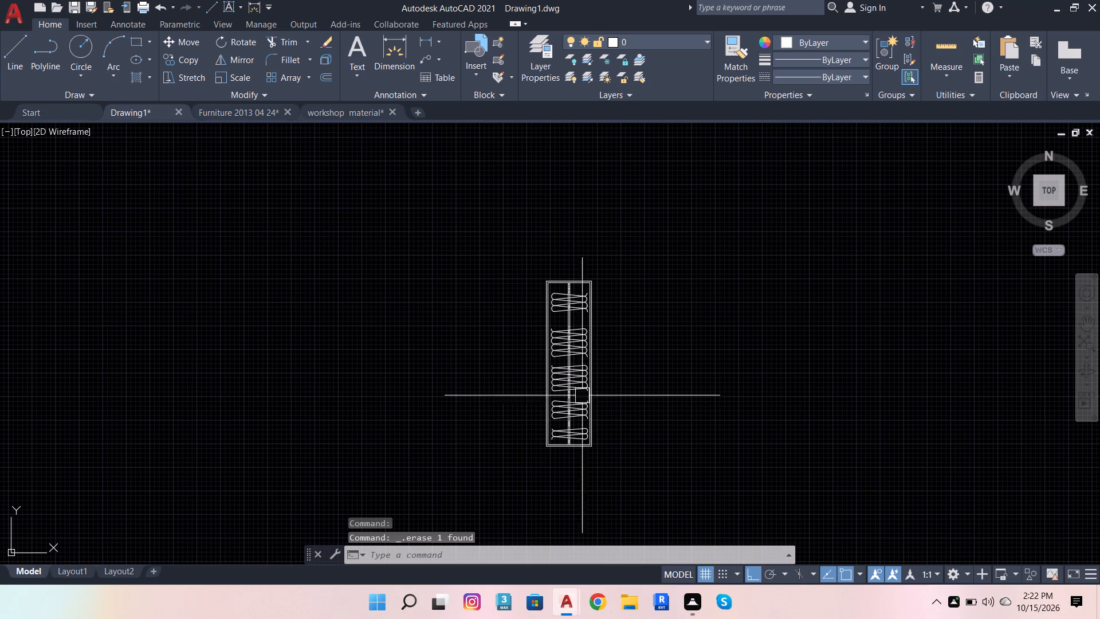
click(581, 340)
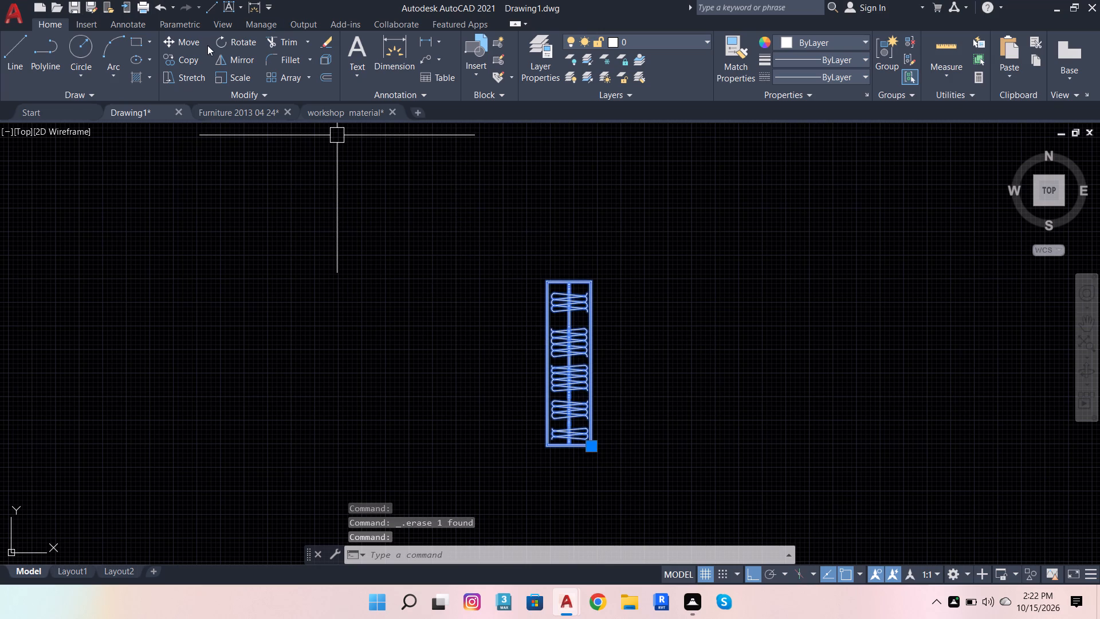
click(207, 45)
click(246, 47)
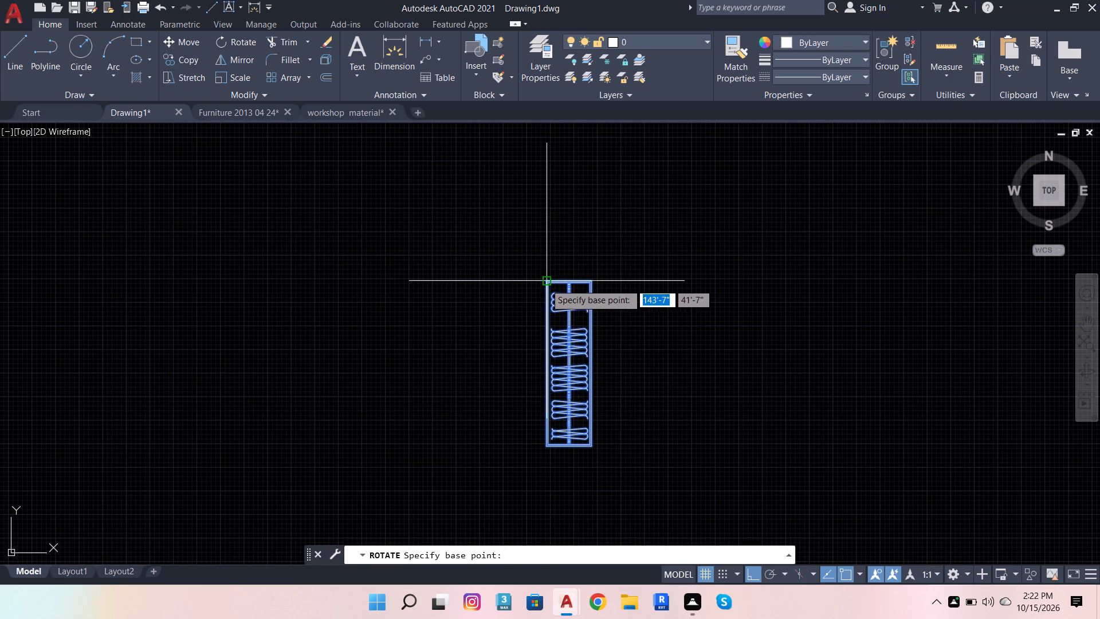
click(545, 284)
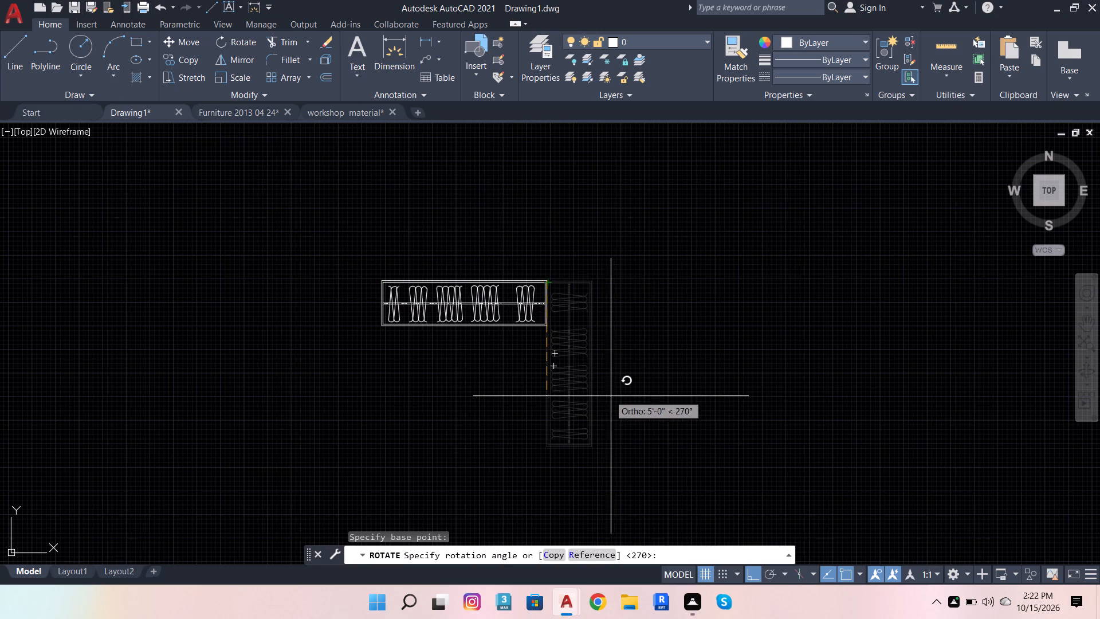
click(614, 396)
Move the rotated wardrobe by its northwest corner to the inner northwest corner of the southern Bedroom 1.
click(500, 296)
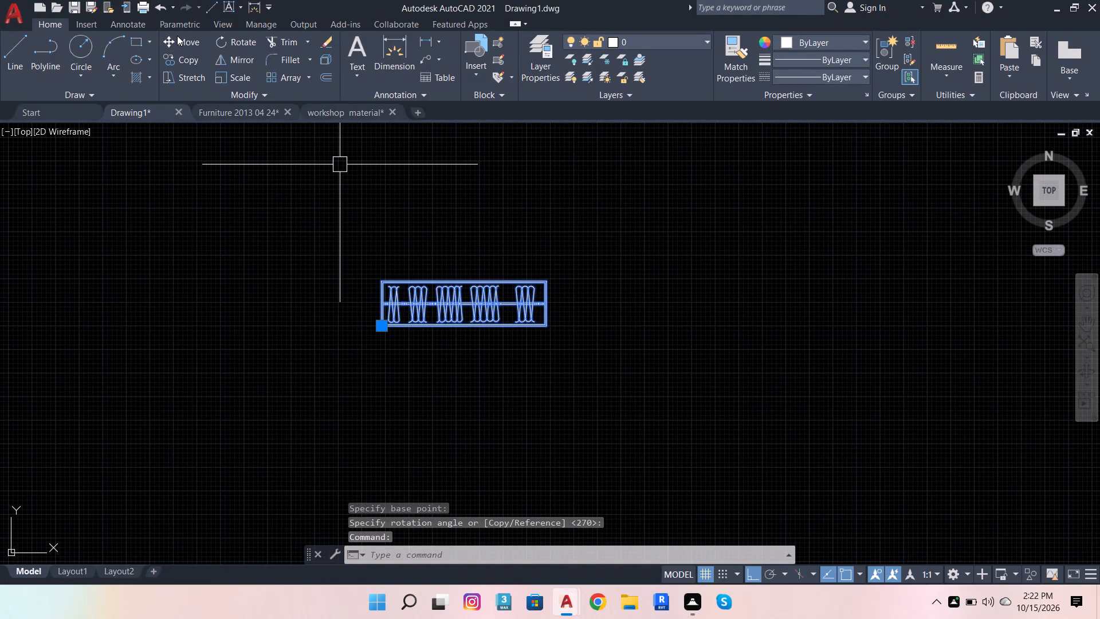
click(177, 36)
click(378, 276)
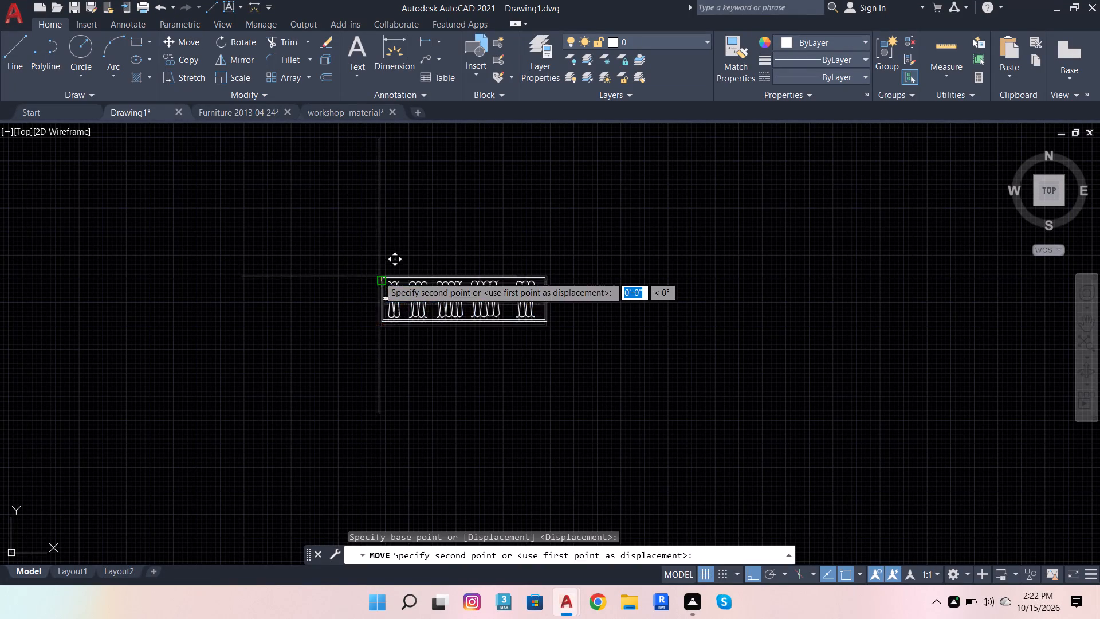
scroll(504, 257, down, 5)
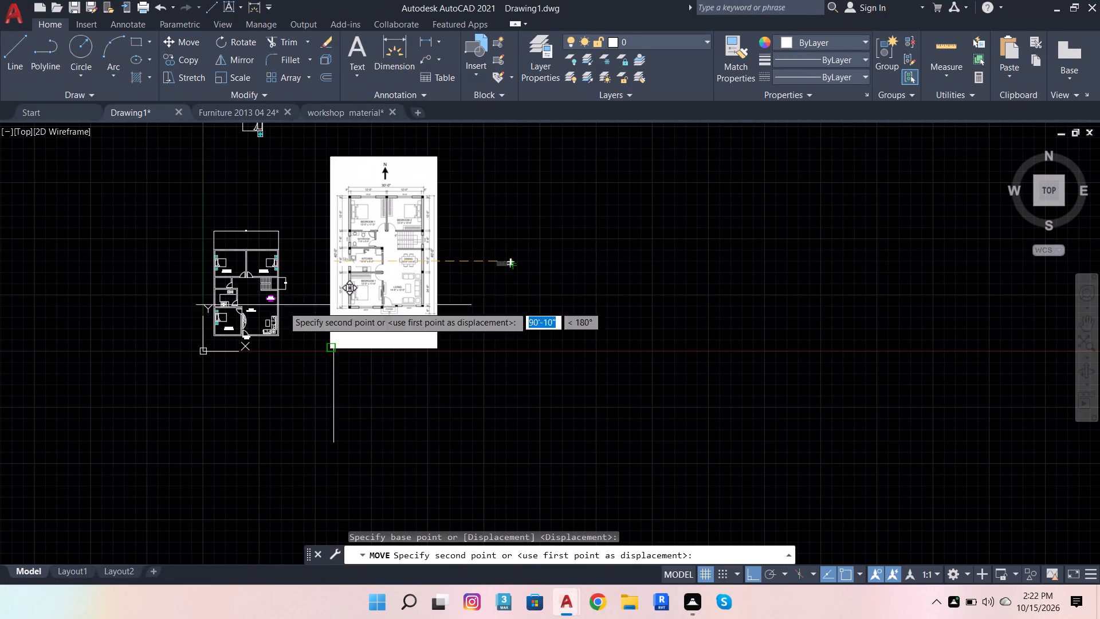
scroll(217, 322, up, 5)
scroll(190, 254, up, 2)
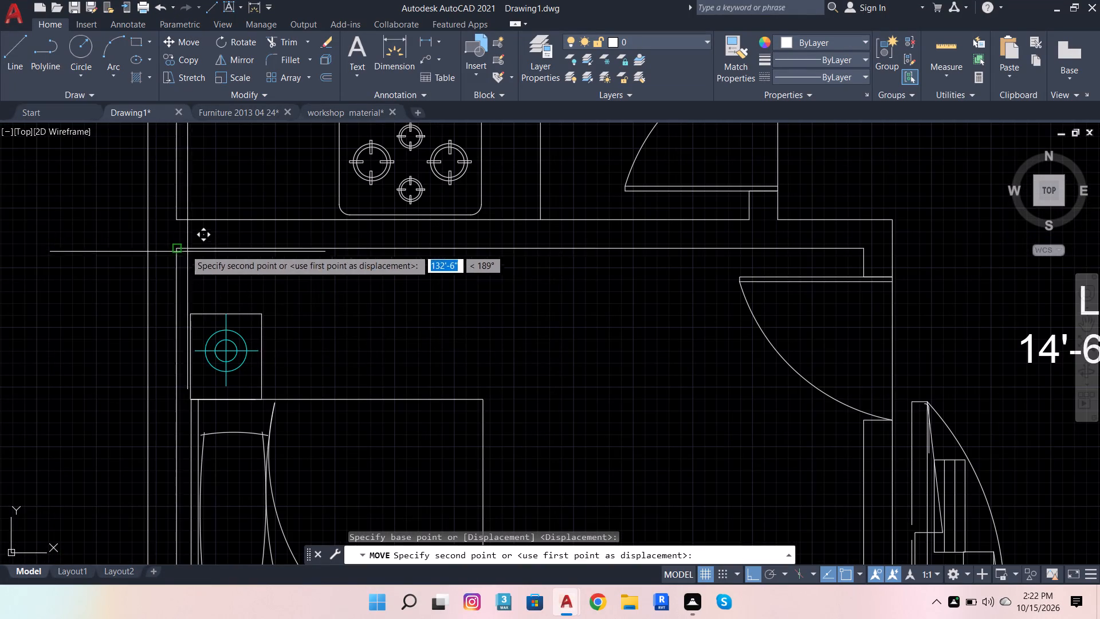
click(176, 245)
Move the southern Bedroom 1 bed with its side tables straight south, clear of the wardrobe, with Ortho on.
scroll(213, 312, down, 5)
scroll(215, 328, up, 3)
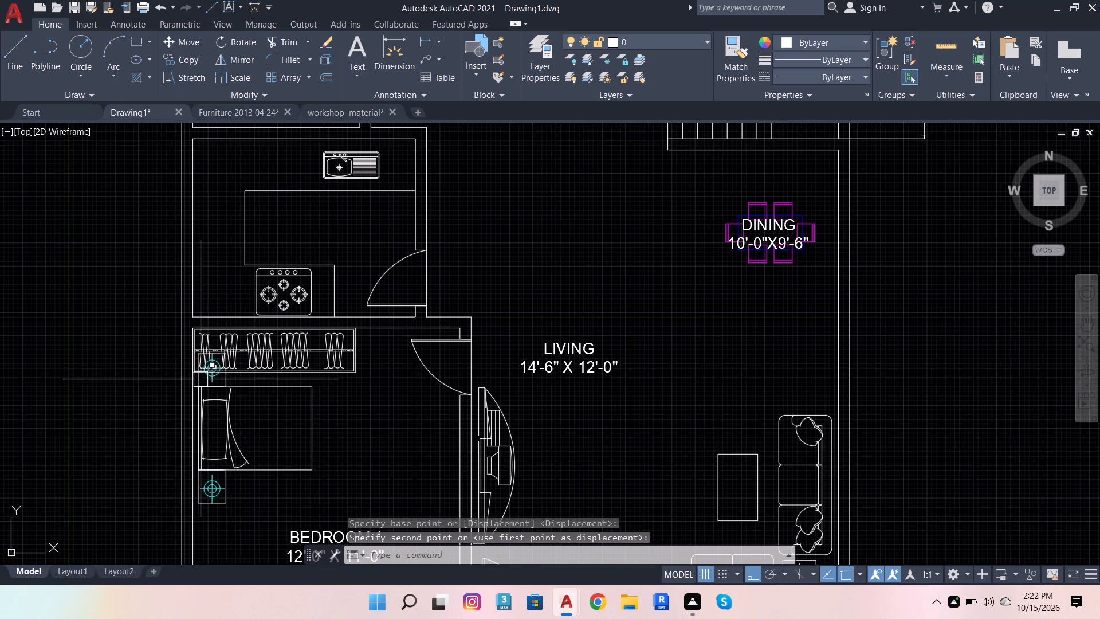
click(193, 400)
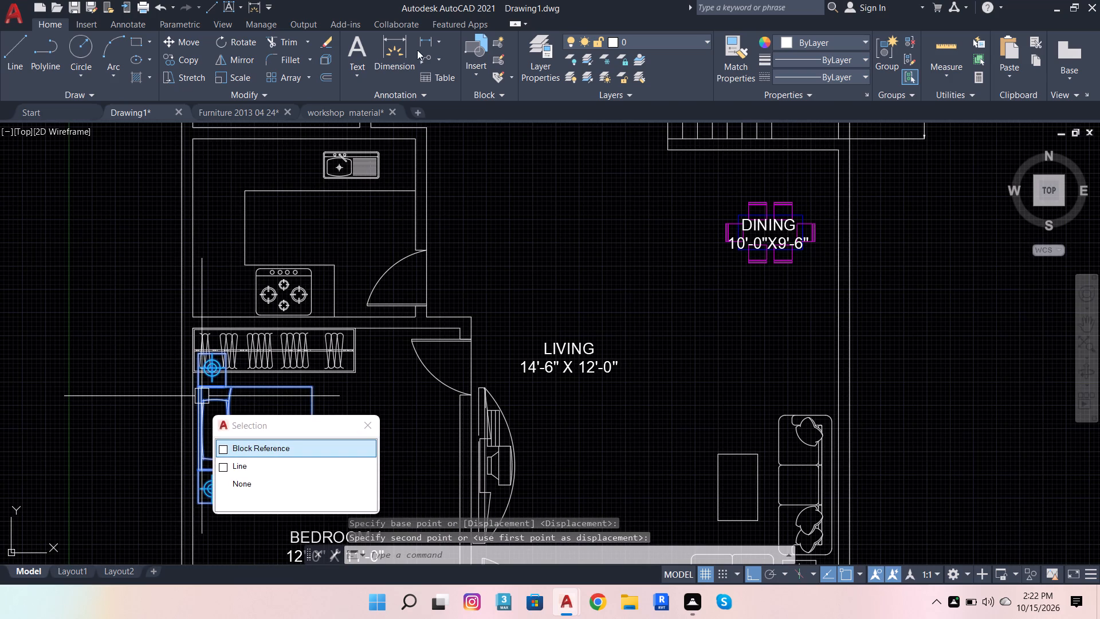
click(191, 42)
scroll(182, 348, up, 2)
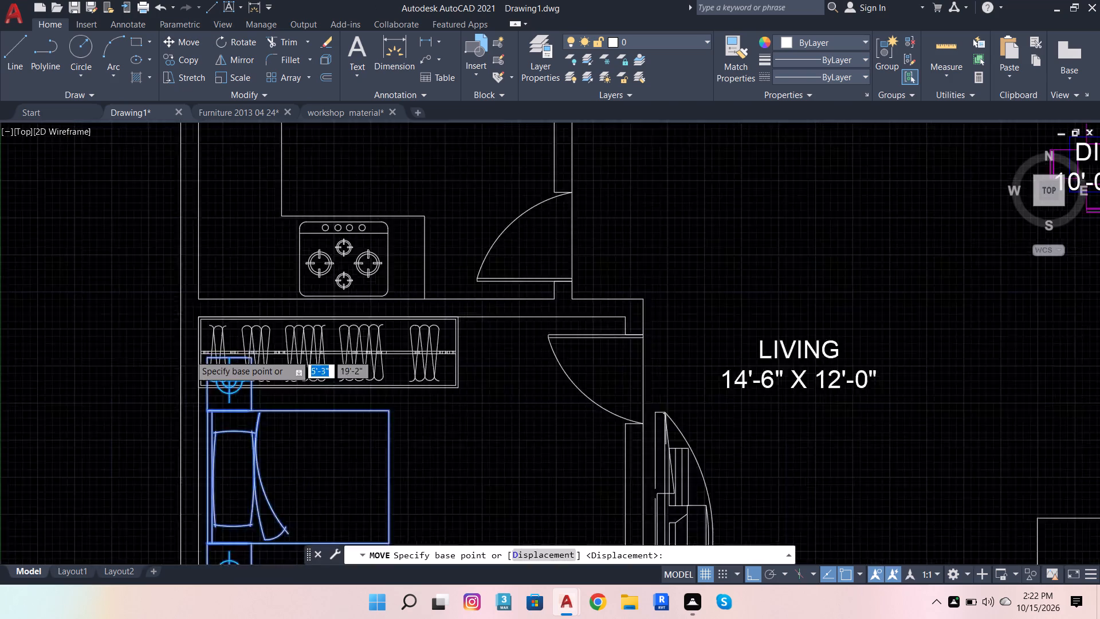
scroll(191, 356, up, 1)
click(228, 366)
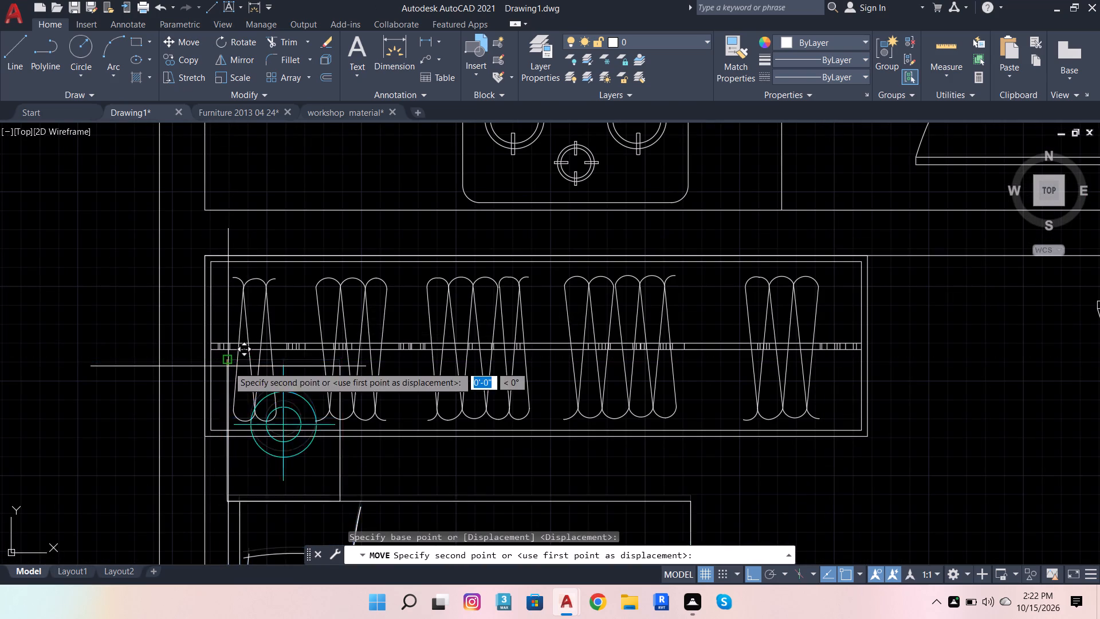
scroll(243, 467, down, 7)
scroll(256, 446, up, 6)
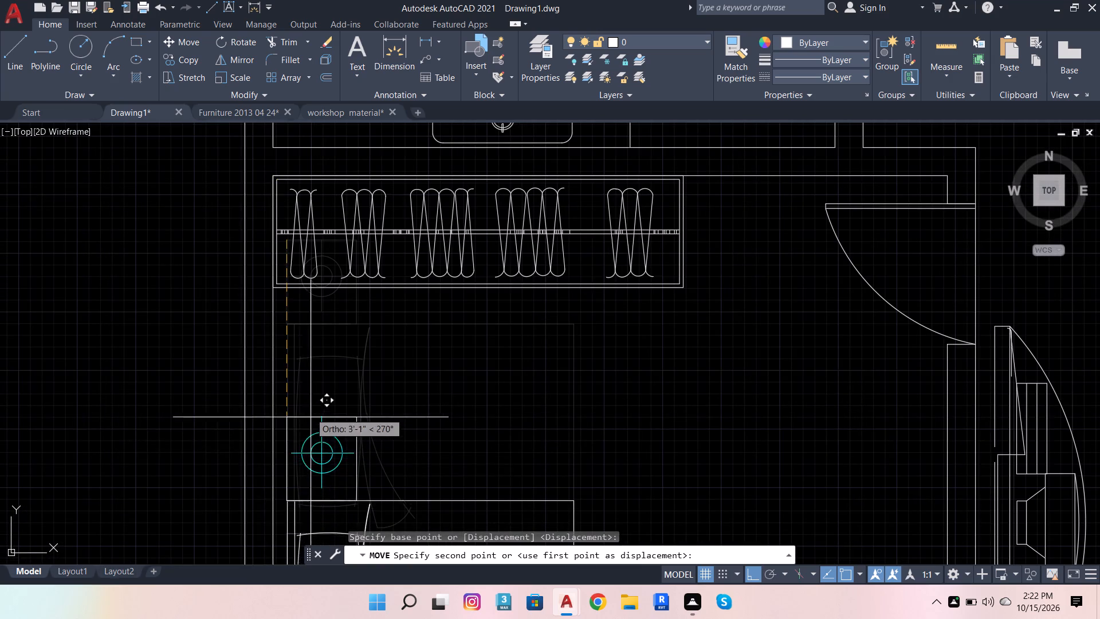
scroll(294, 387, up, 4)
click(282, 352)
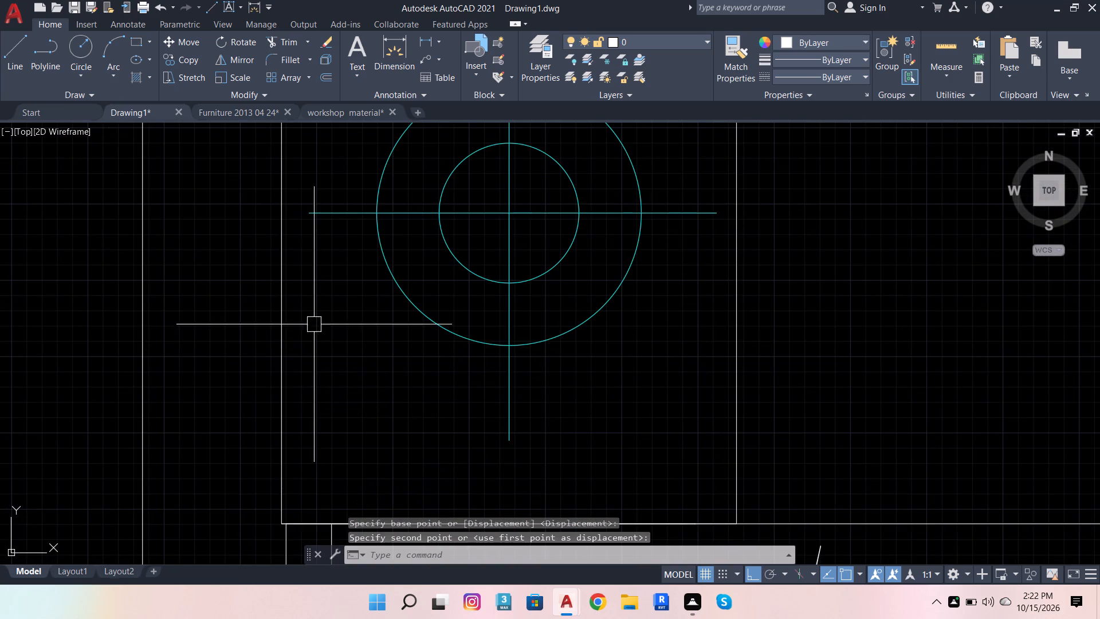
Copy the wardrobe from its northwest corner to the inner northwest corner of the northern Bedroom 1.
scroll(314, 324, down, 3)
scroll(348, 282, down, 3)
scroll(449, 366, down, 3)
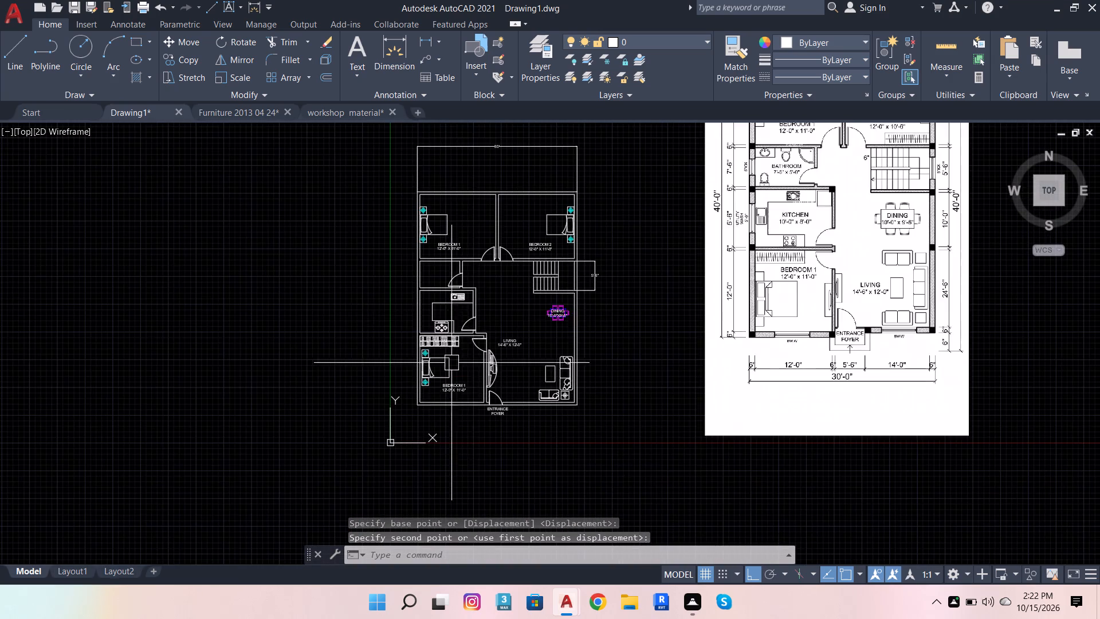
scroll(457, 341, up, 3)
click(440, 346)
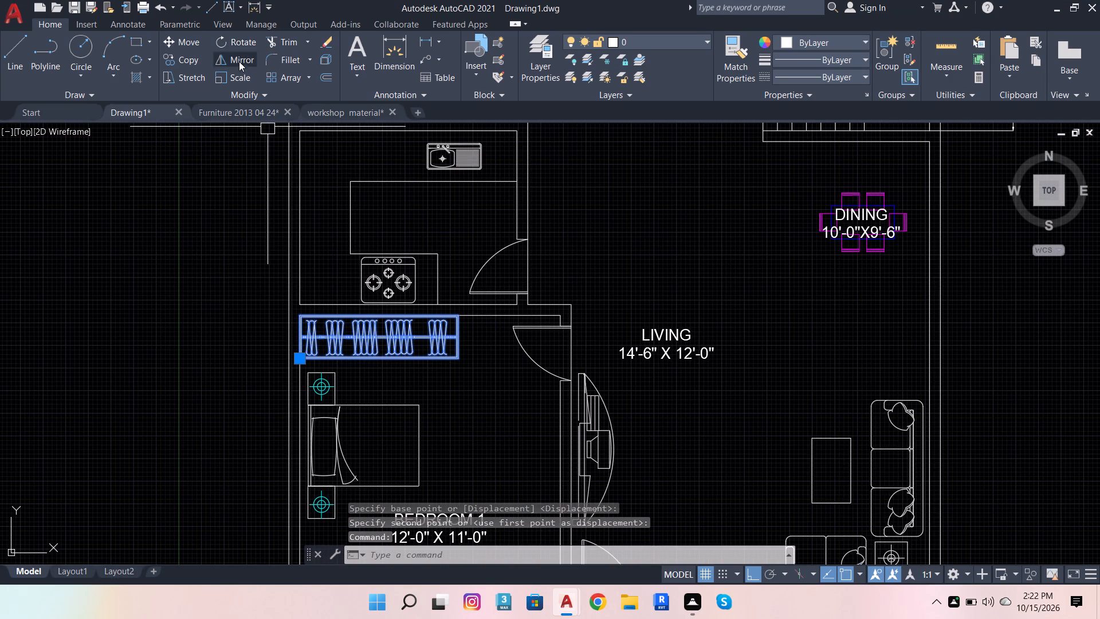
click(186, 62)
scroll(297, 315, up, 1)
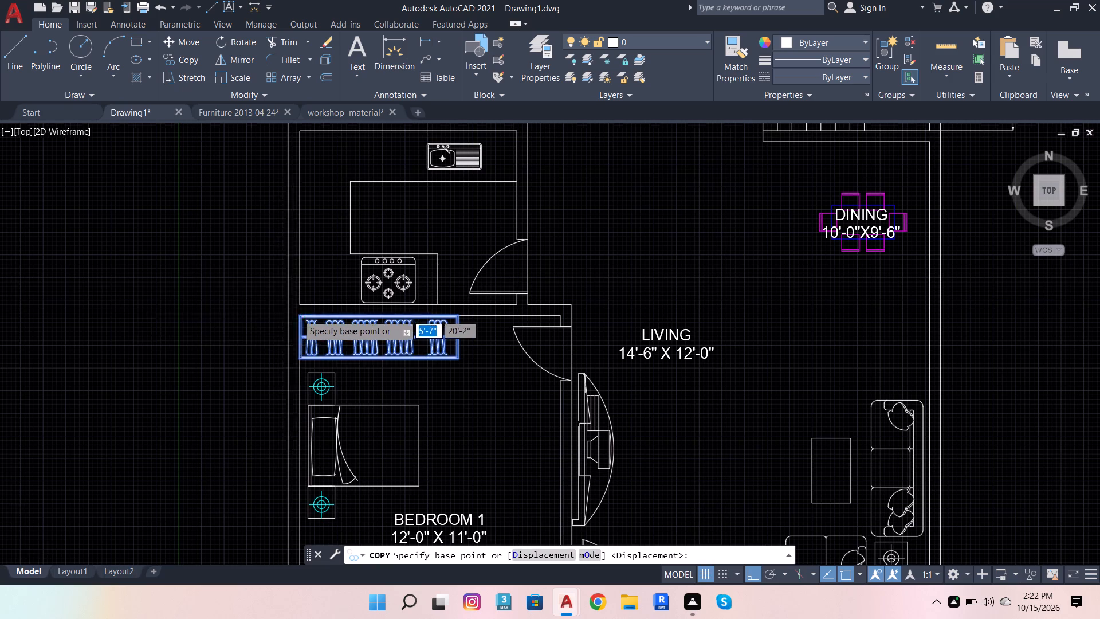
click(303, 319)
scroll(342, 371, down, 3)
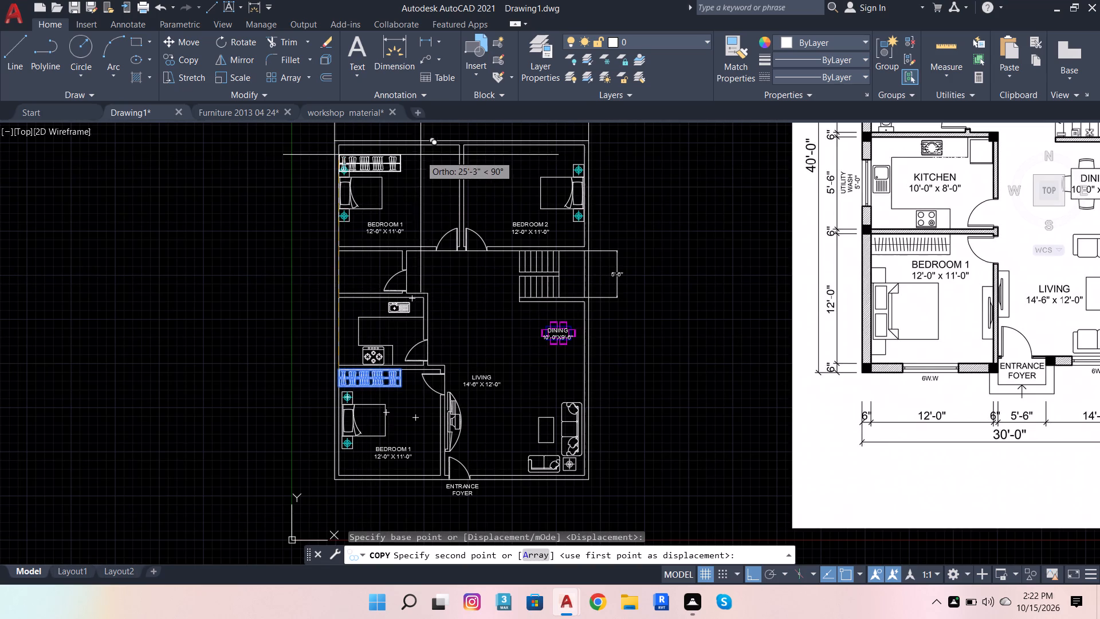
scroll(430, 155, up, 2)
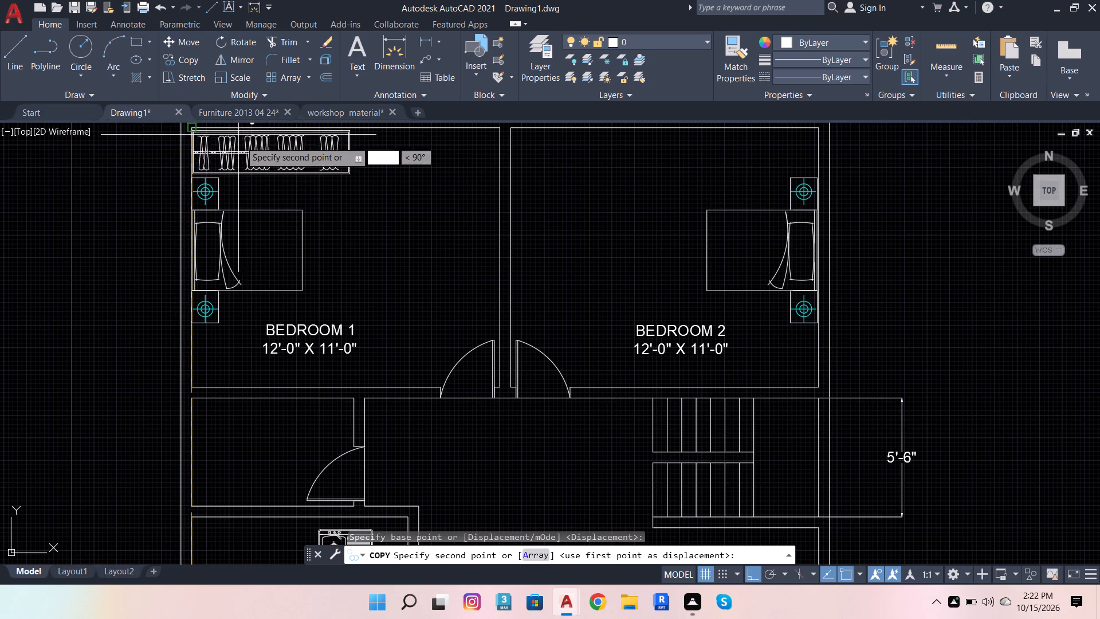
scroll(249, 203, down, 1)
scroll(210, 162, up, 3)
click(227, 139)
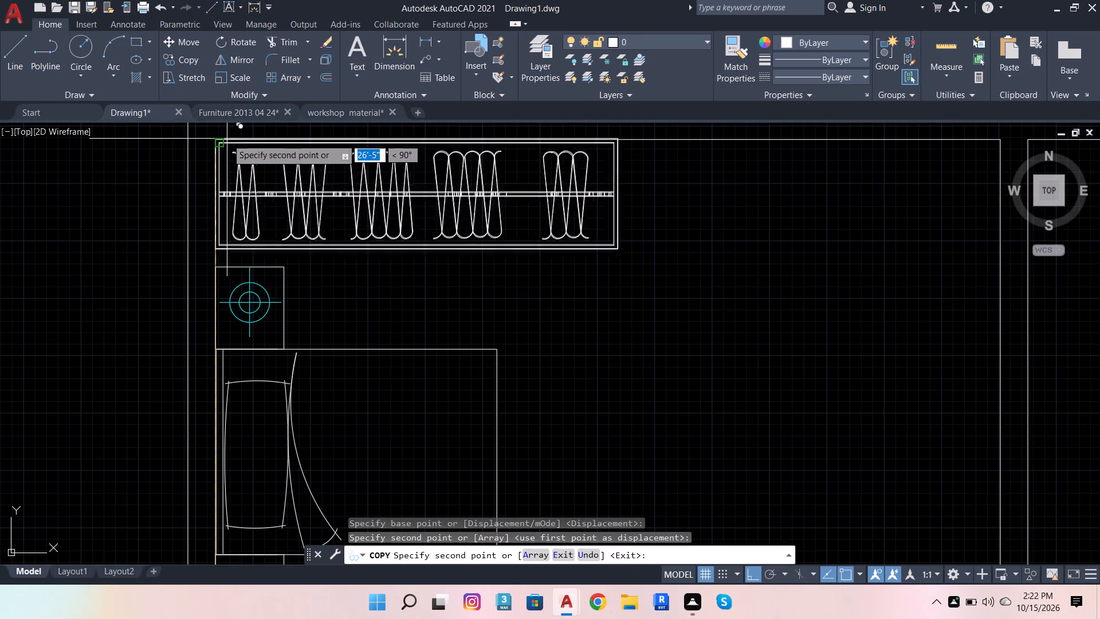
Place another copy of the wardrobe at the inner northwest corner of Bedroom 2 and end the copying.
scroll(213, 181, down, 4)
scroll(403, 187, up, 2)
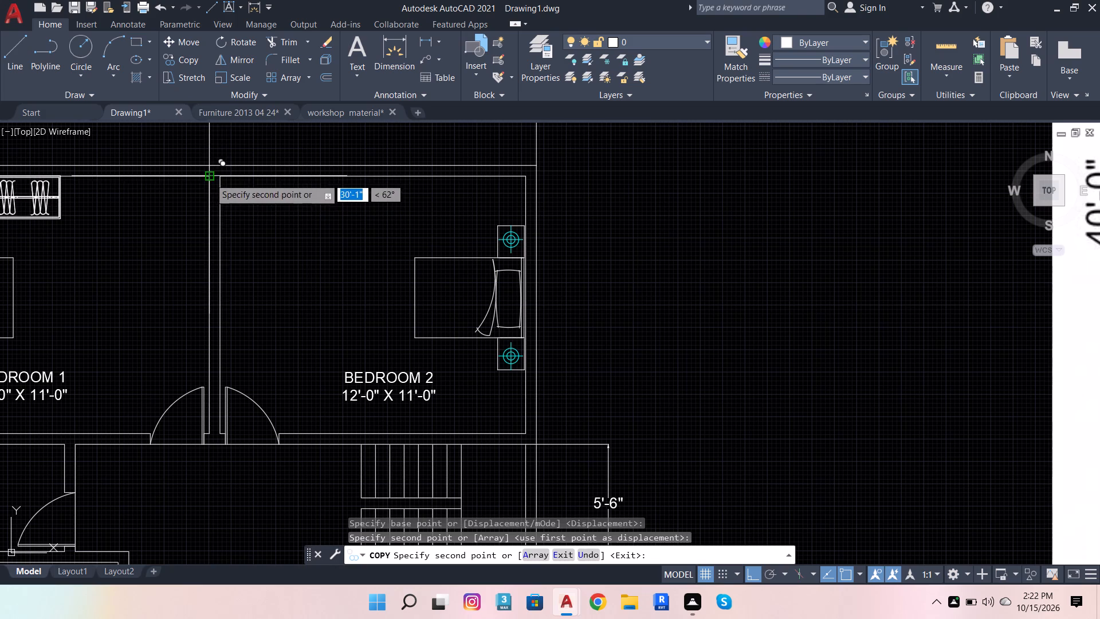
click(223, 173)
scroll(282, 240, down, 2)
key(Escape)
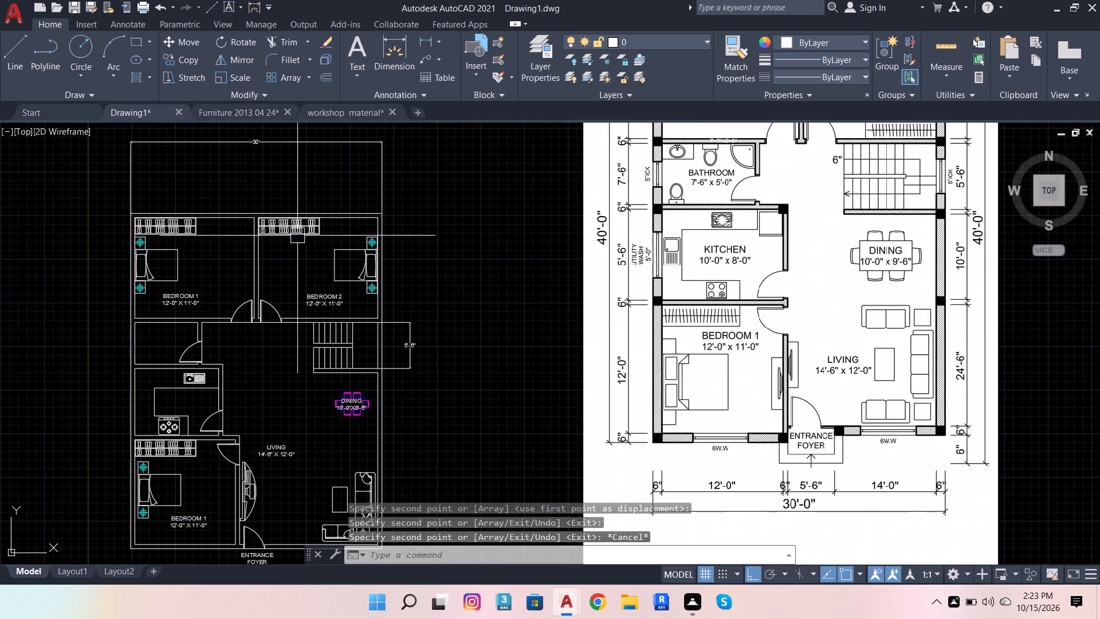
Rotate the Bedroom 2 wardrobe a quarter turn so that its length runs north-south.
click(297, 233)
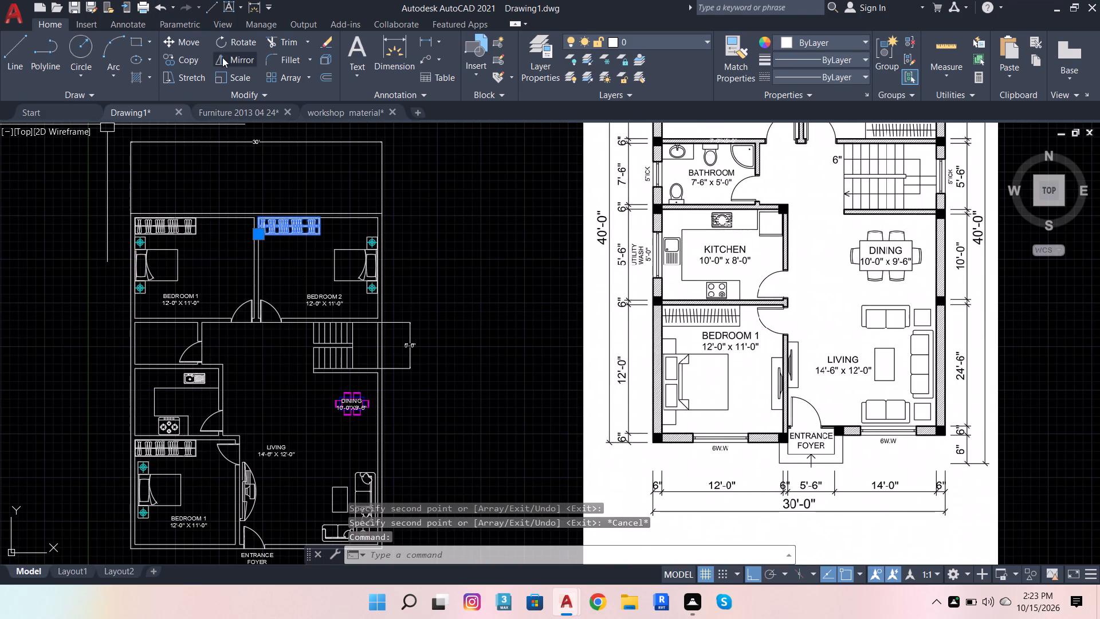
click(232, 45)
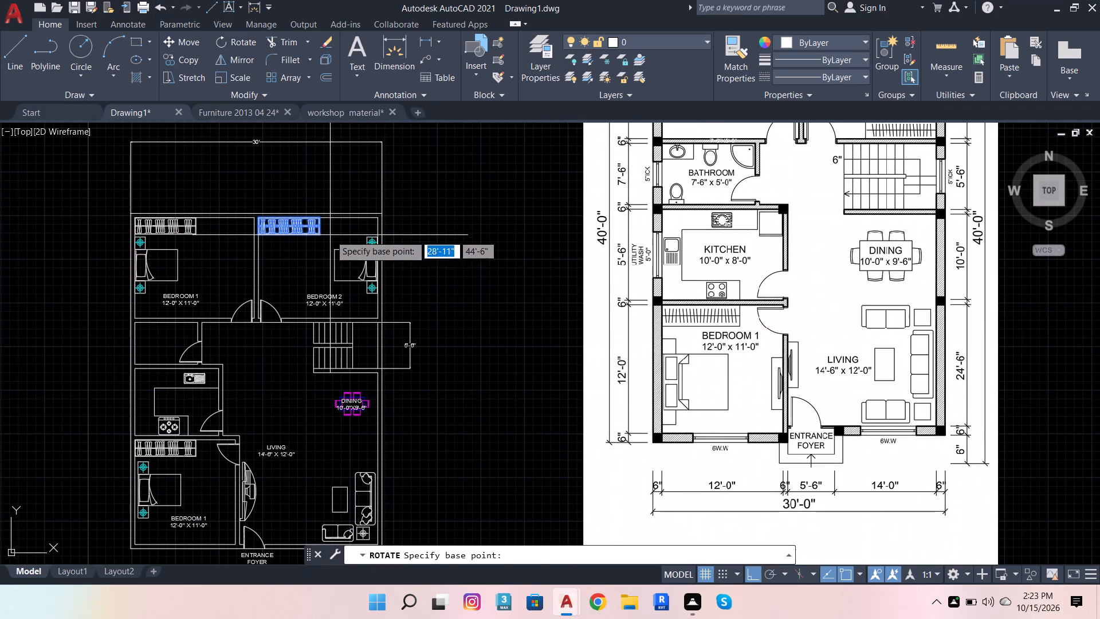
click(330, 235)
click(306, 273)
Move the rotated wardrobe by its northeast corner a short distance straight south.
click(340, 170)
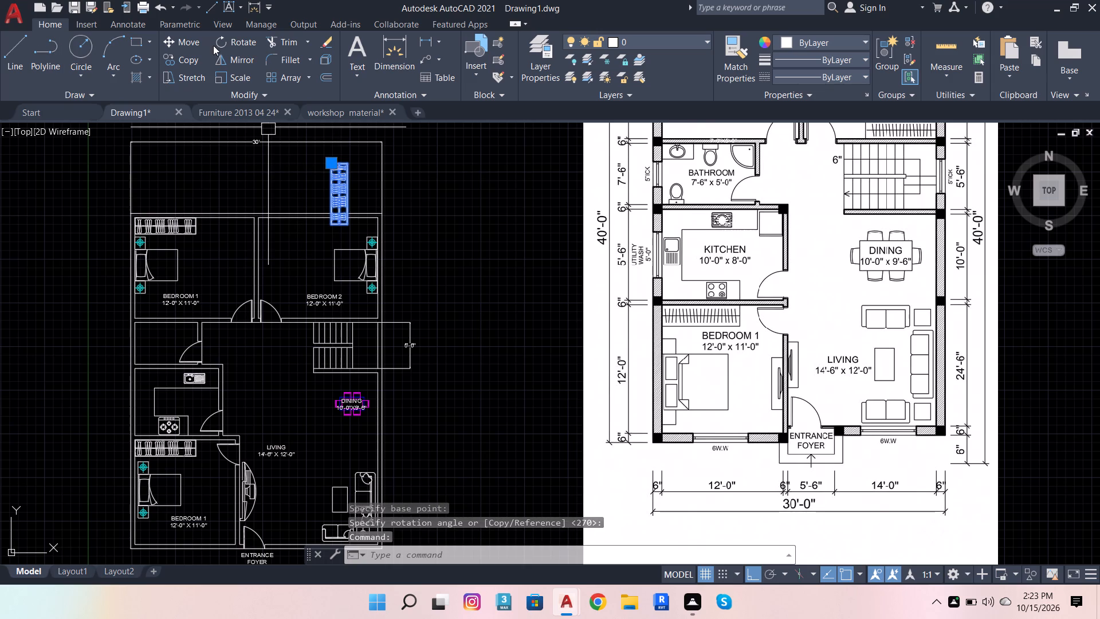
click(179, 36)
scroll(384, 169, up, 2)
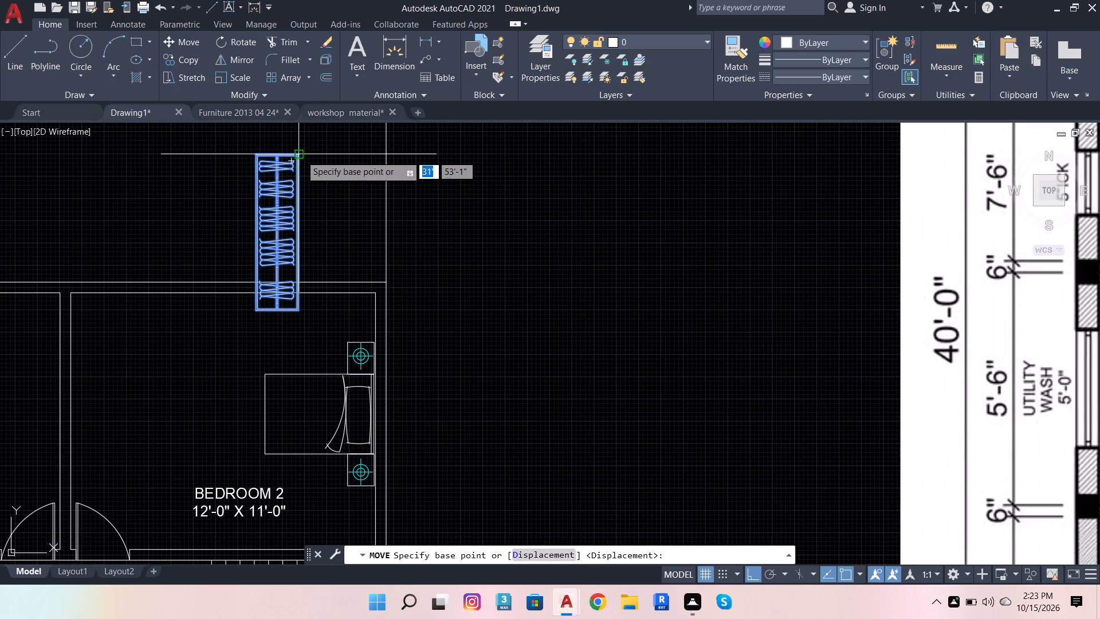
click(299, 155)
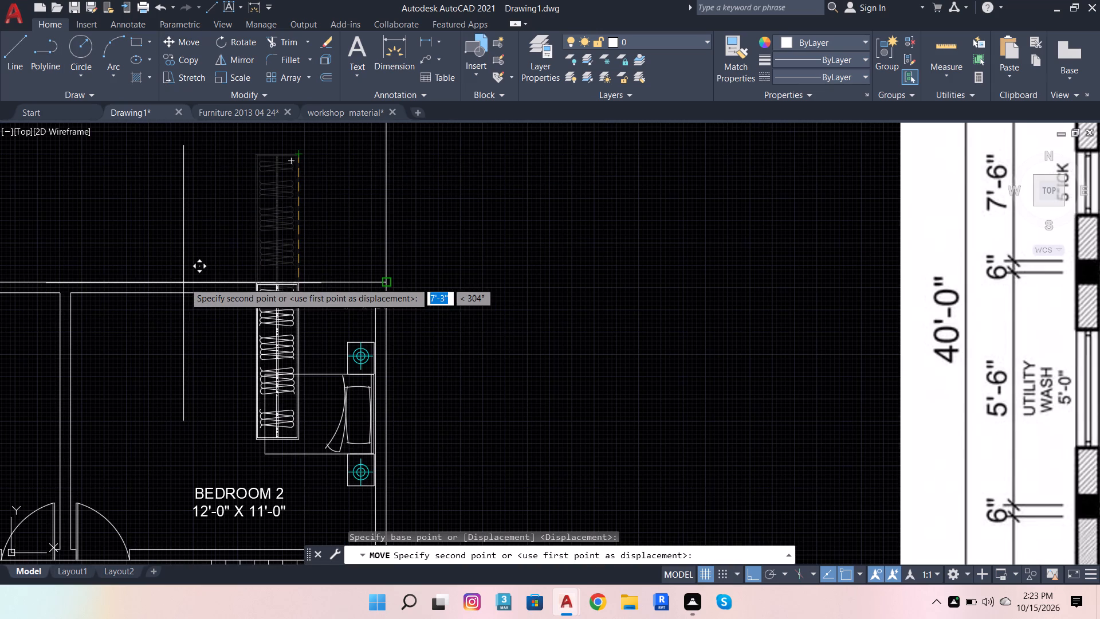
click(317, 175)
Move the rotated wardrobe by its northwest corner to the inner northwest corner of Bedroom 2.
click(293, 178)
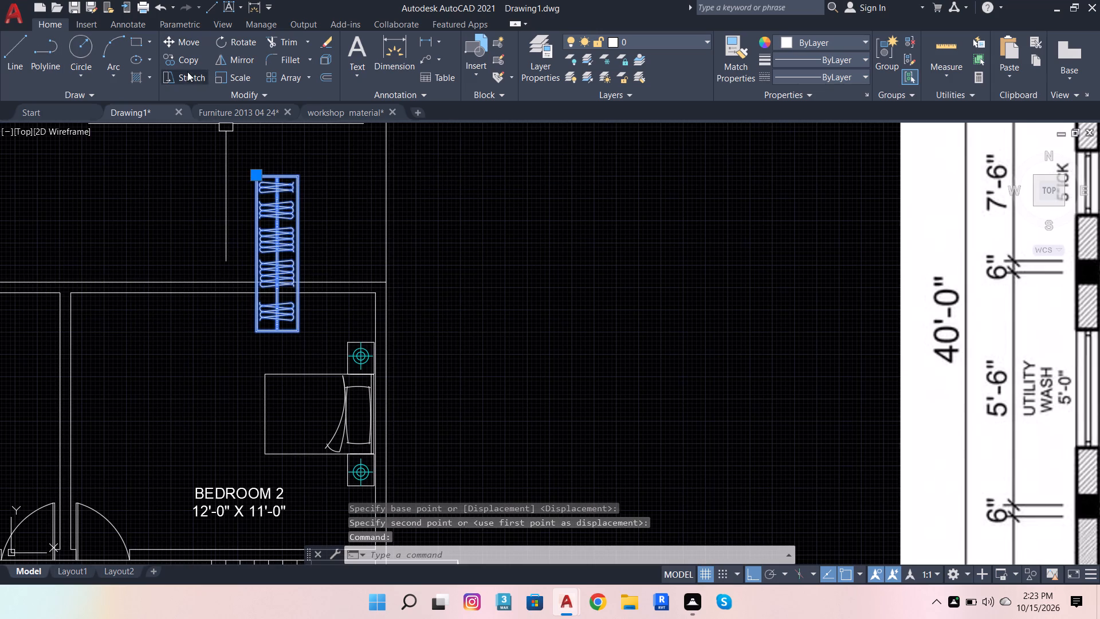
click(177, 39)
scroll(290, 187, up, 2)
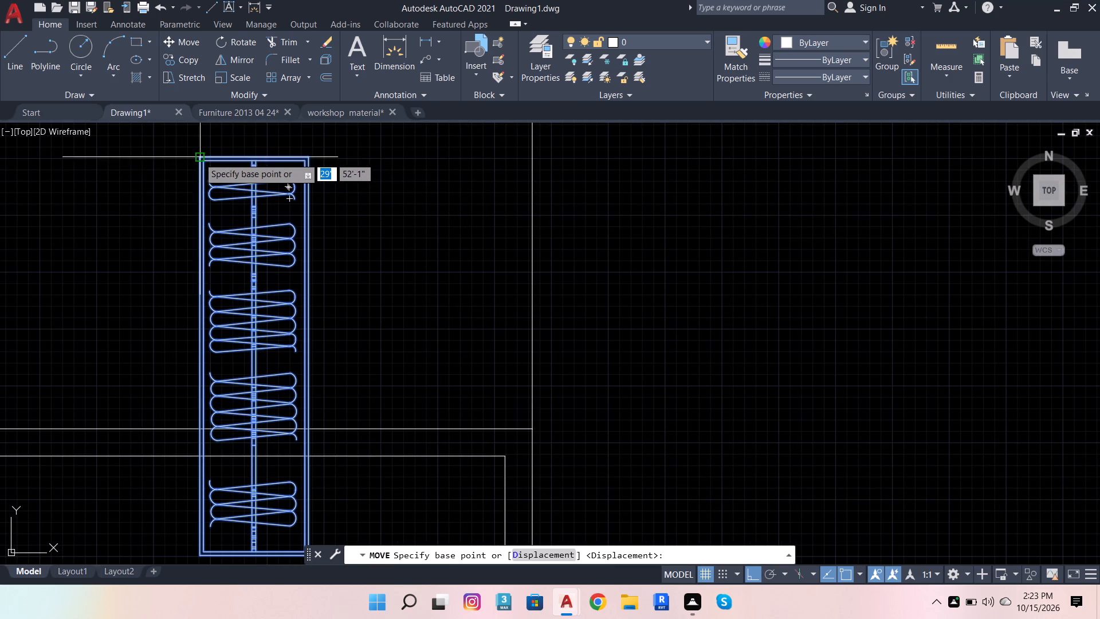
click(197, 157)
scroll(276, 190, down, 5)
scroll(207, 238, up, 3)
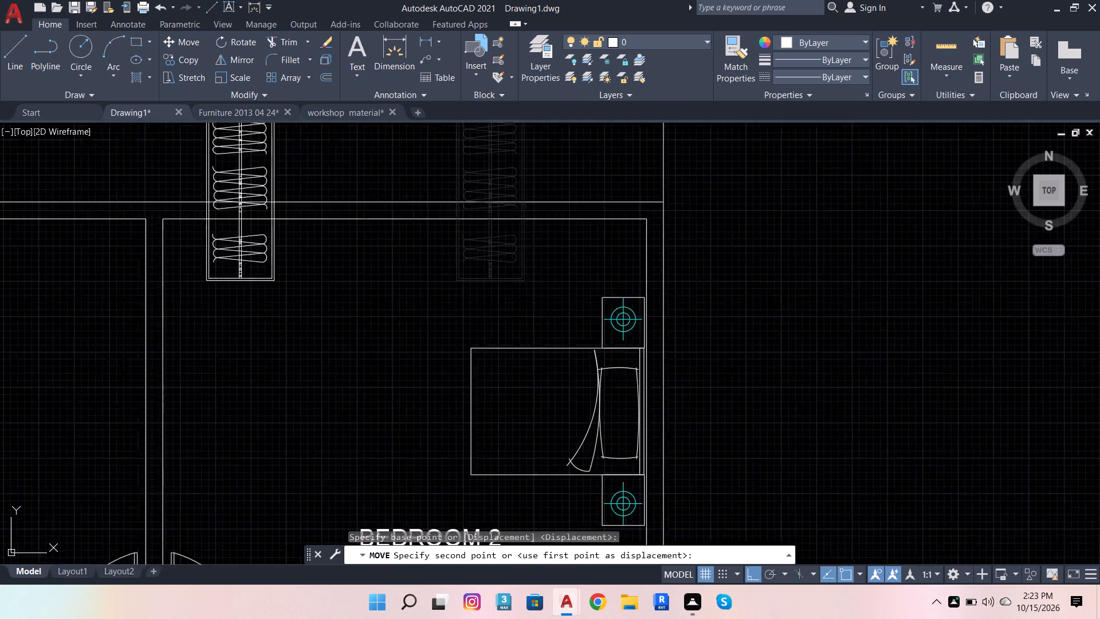
scroll(203, 238, up, 2)
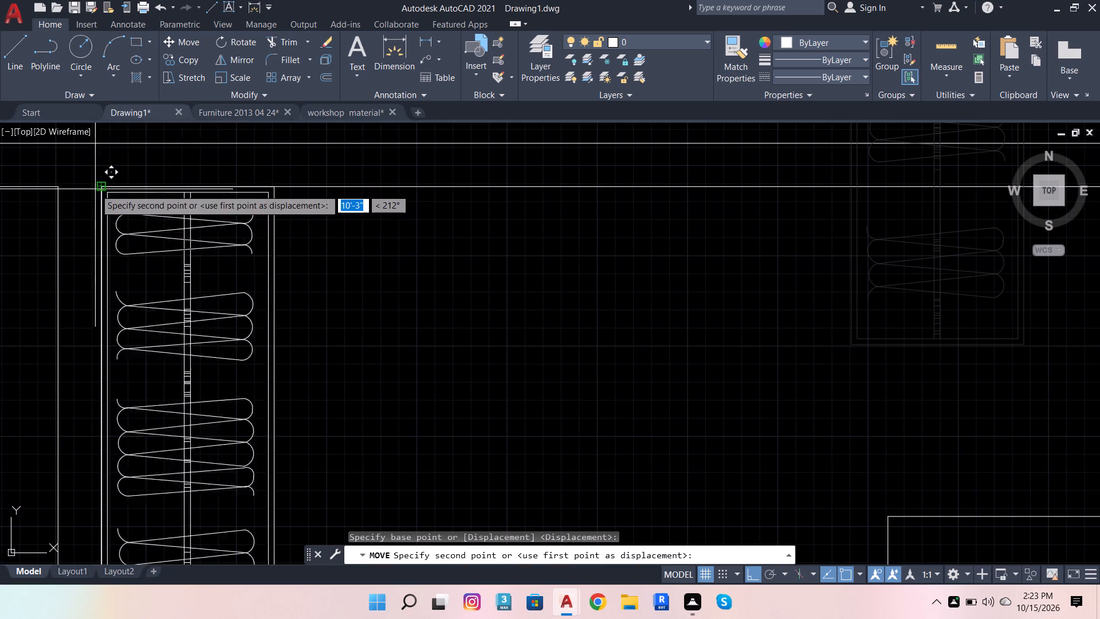
click(95, 189)
Delete the horizontal wardrobe along the north wall of the northern Bedroom 1.
scroll(258, 217, down, 6)
scroll(192, 226, up, 4)
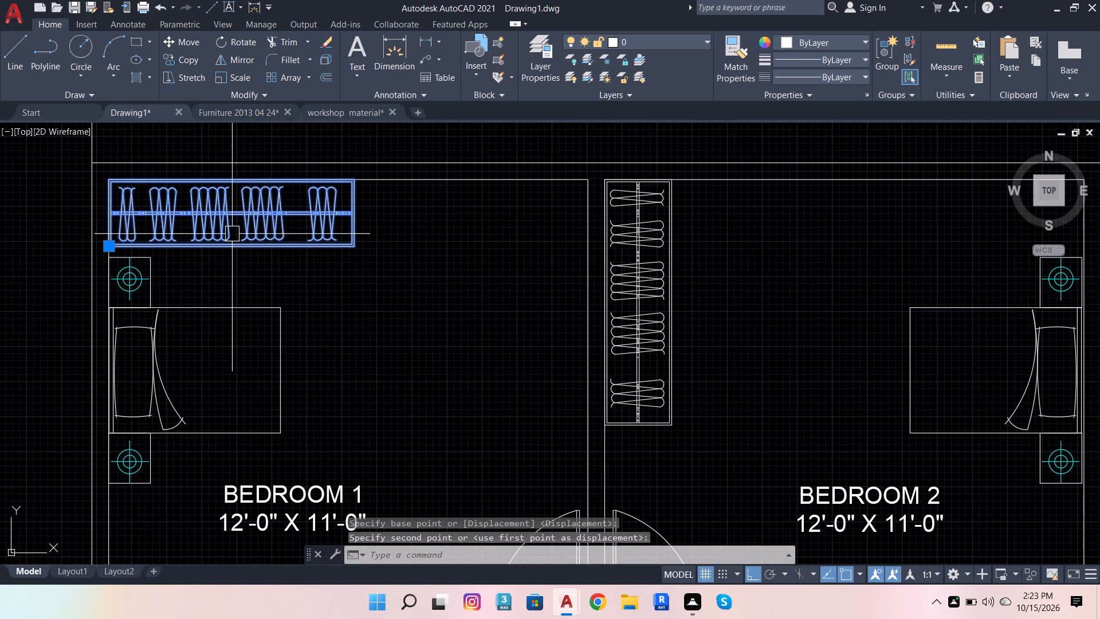
click(232, 234)
key(shift+Delete)
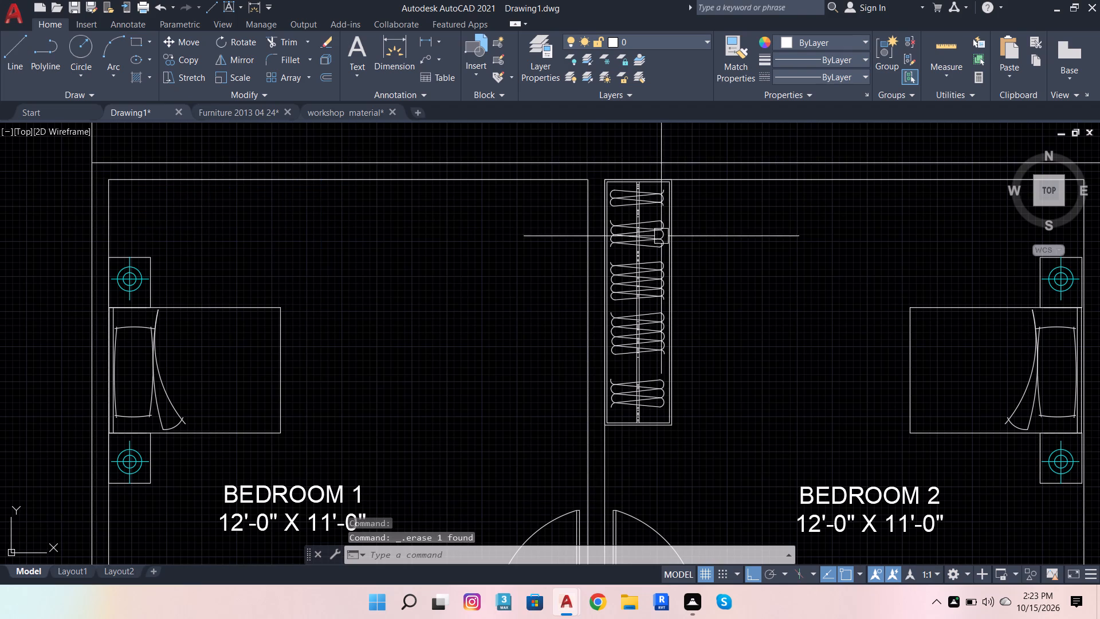
Copy the Bedroom 2 wardrobe by its northeast corner to the inner northeast corner of the northern Bedroom 1.
click(670, 232)
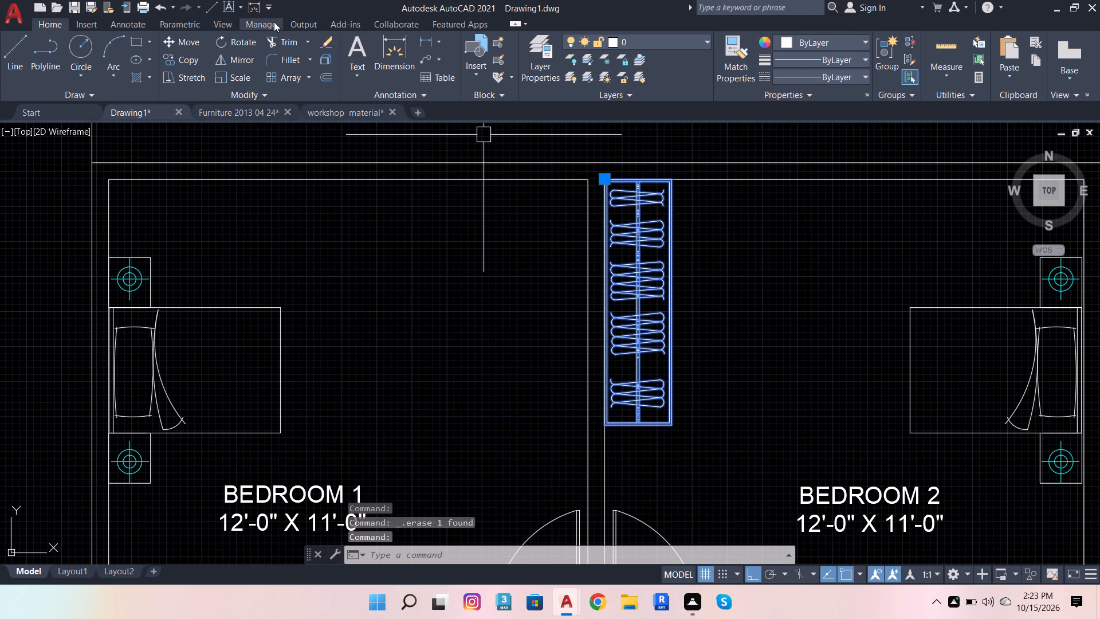
click(197, 57)
scroll(706, 177, up, 1)
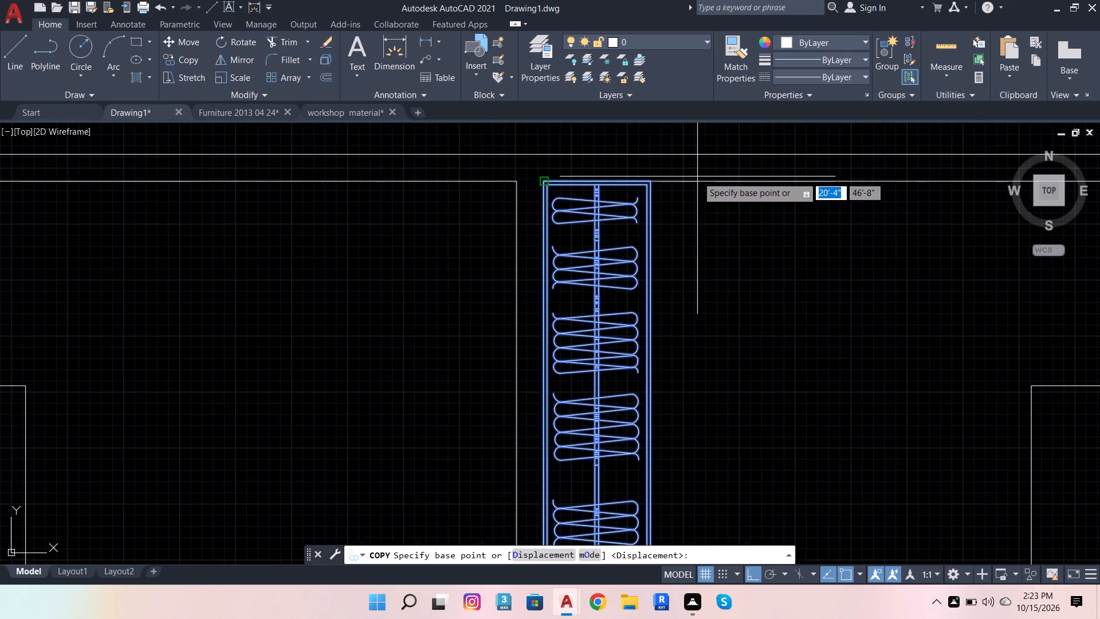
scroll(697, 177, up, 1)
click(623, 183)
scroll(639, 190, down, 3)
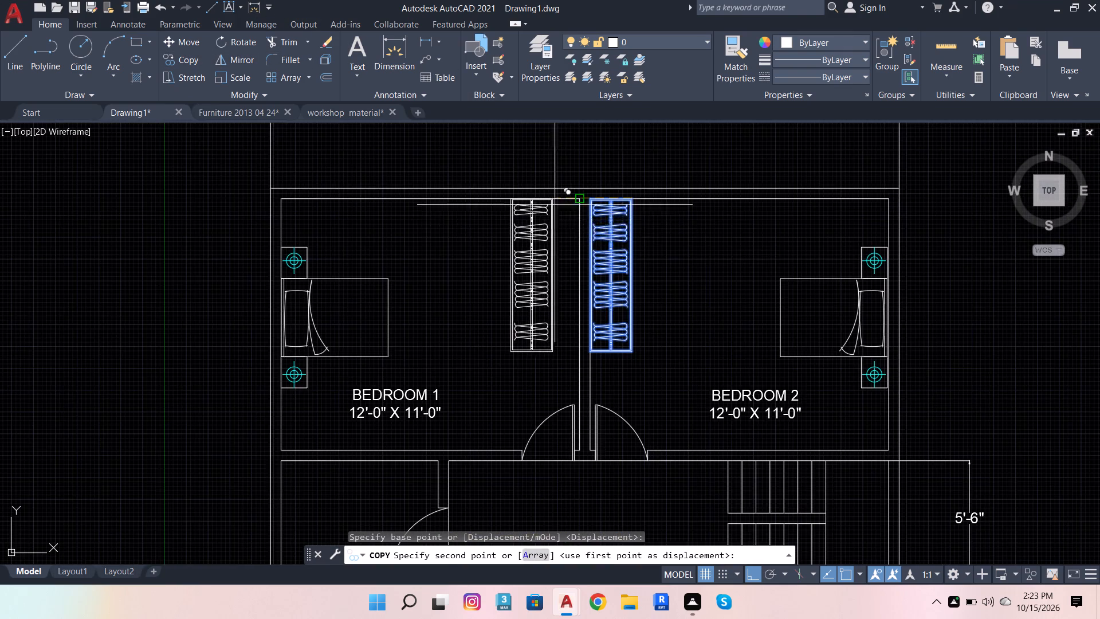
scroll(575, 196, up, 3)
click(586, 201)
scroll(618, 181, down, 4)
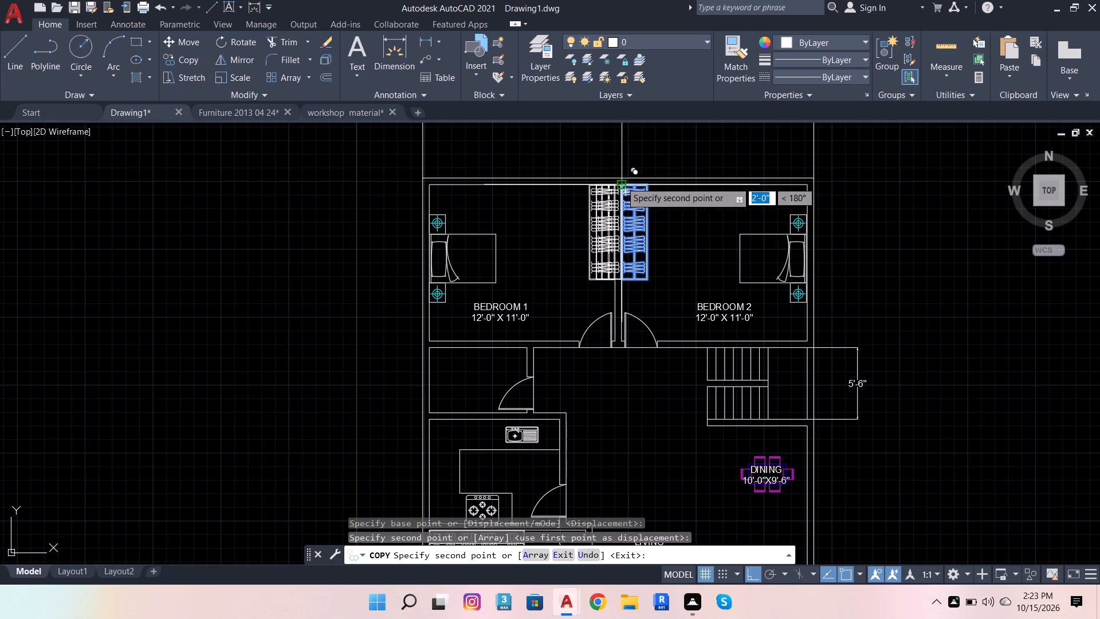
key(Escape)
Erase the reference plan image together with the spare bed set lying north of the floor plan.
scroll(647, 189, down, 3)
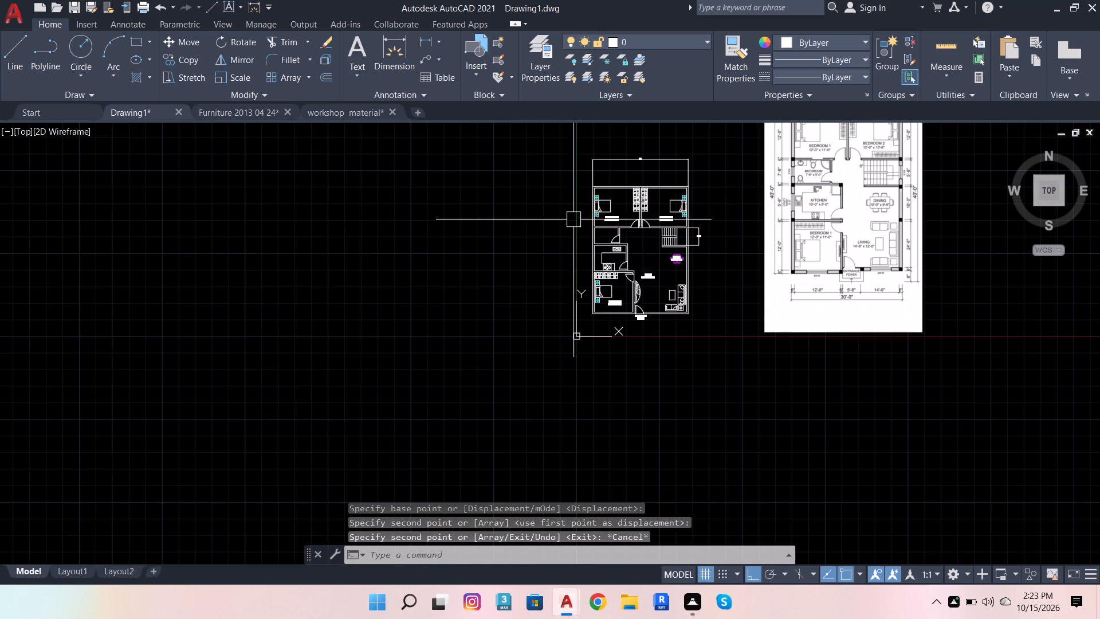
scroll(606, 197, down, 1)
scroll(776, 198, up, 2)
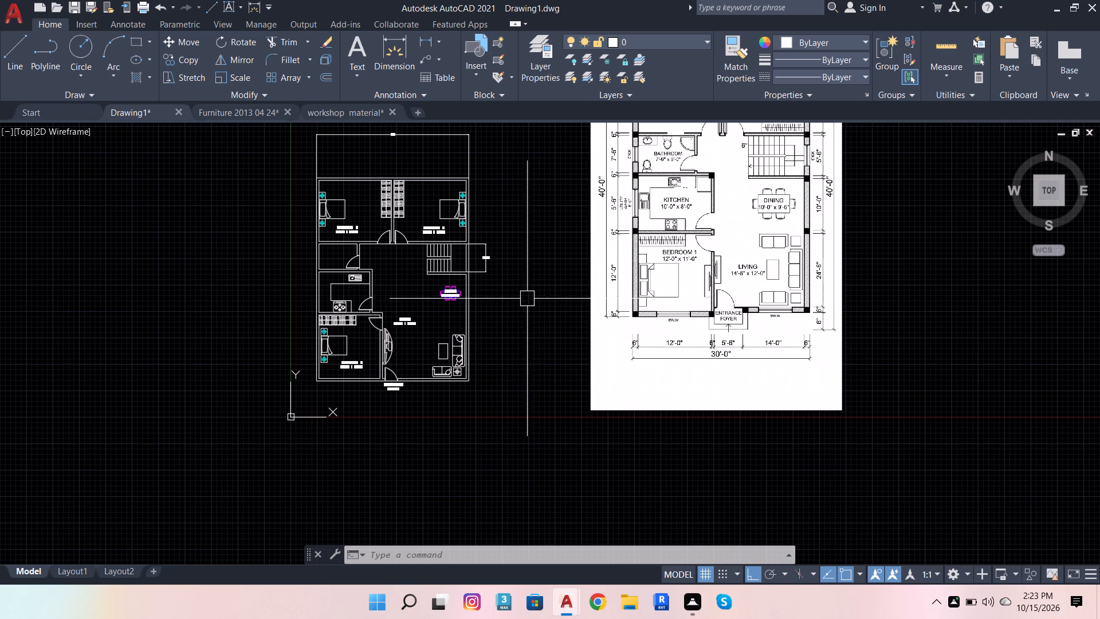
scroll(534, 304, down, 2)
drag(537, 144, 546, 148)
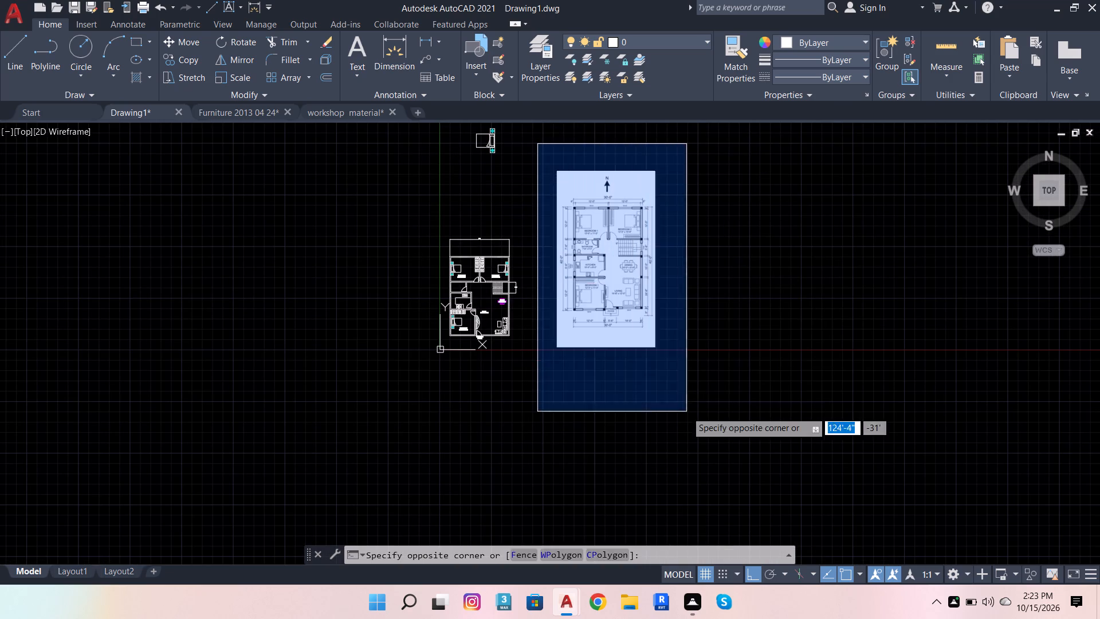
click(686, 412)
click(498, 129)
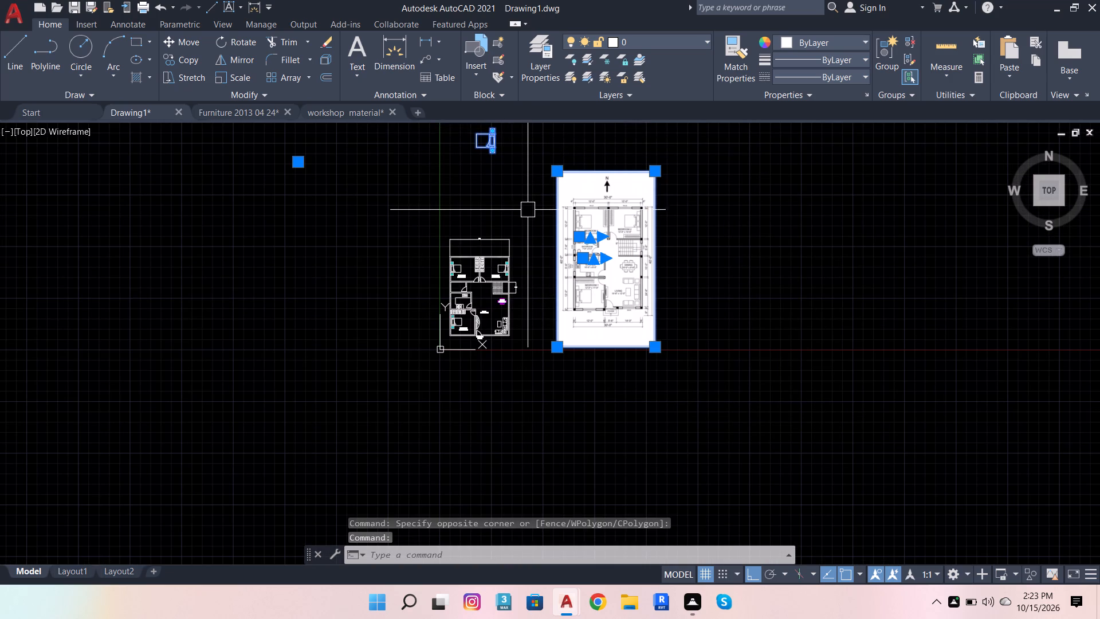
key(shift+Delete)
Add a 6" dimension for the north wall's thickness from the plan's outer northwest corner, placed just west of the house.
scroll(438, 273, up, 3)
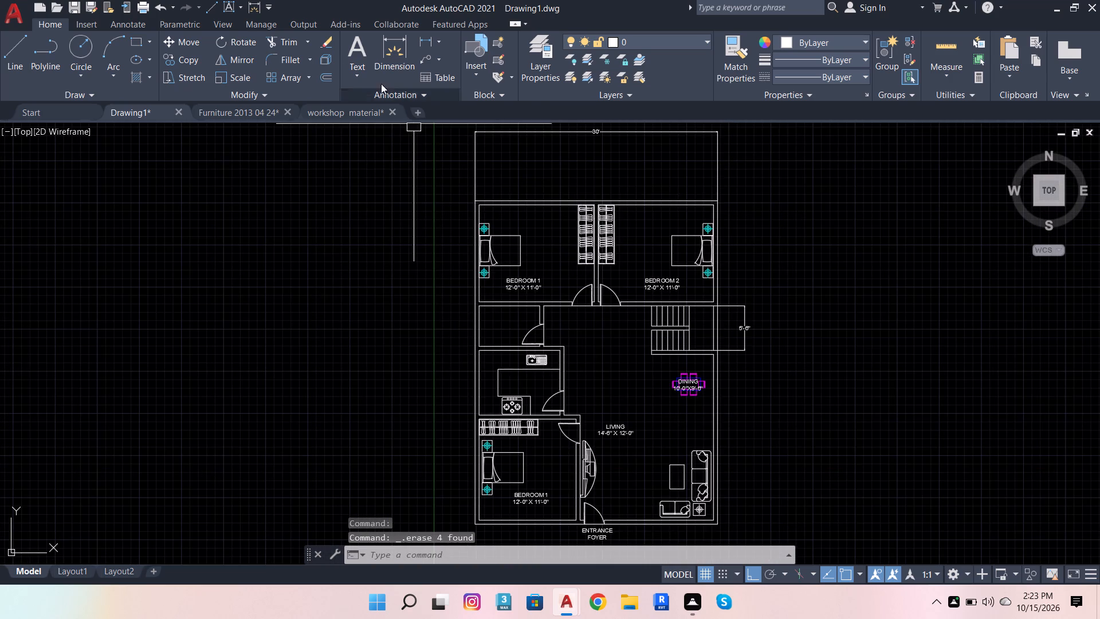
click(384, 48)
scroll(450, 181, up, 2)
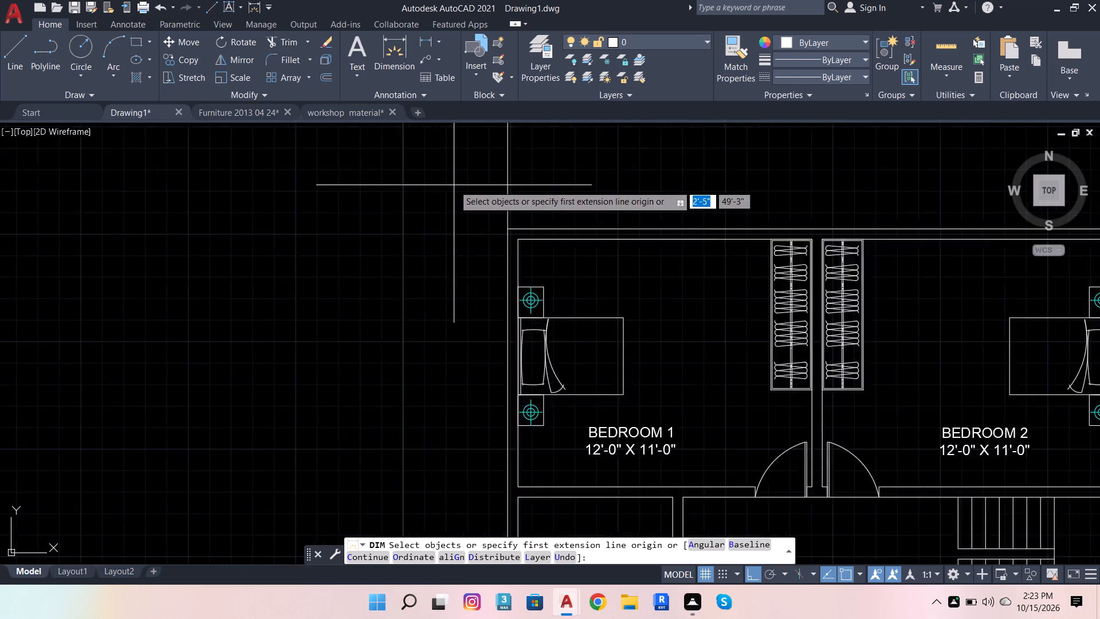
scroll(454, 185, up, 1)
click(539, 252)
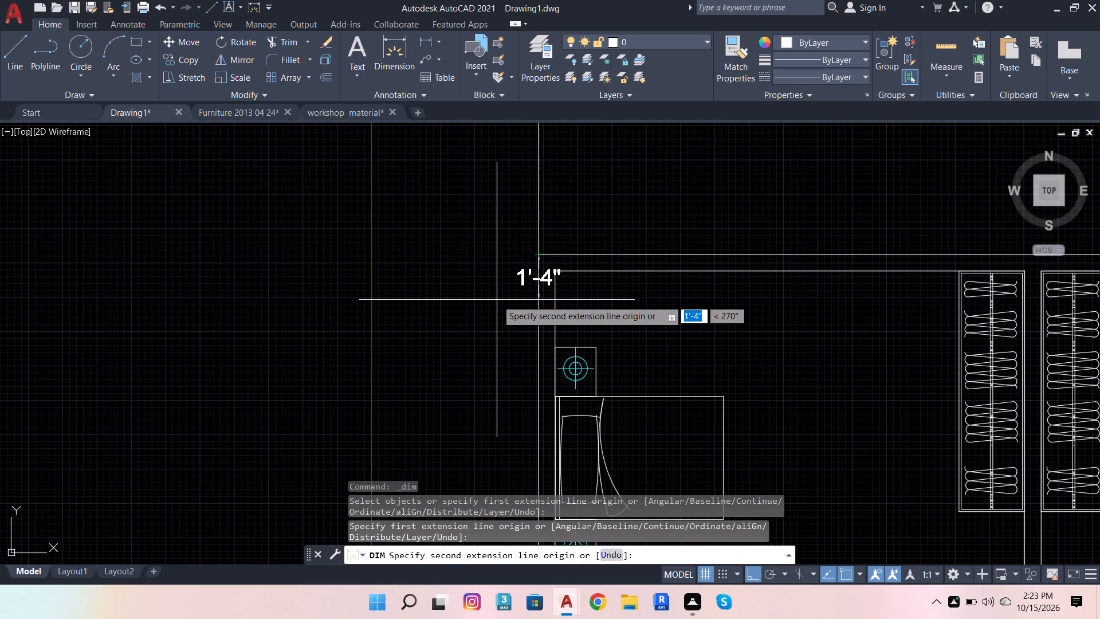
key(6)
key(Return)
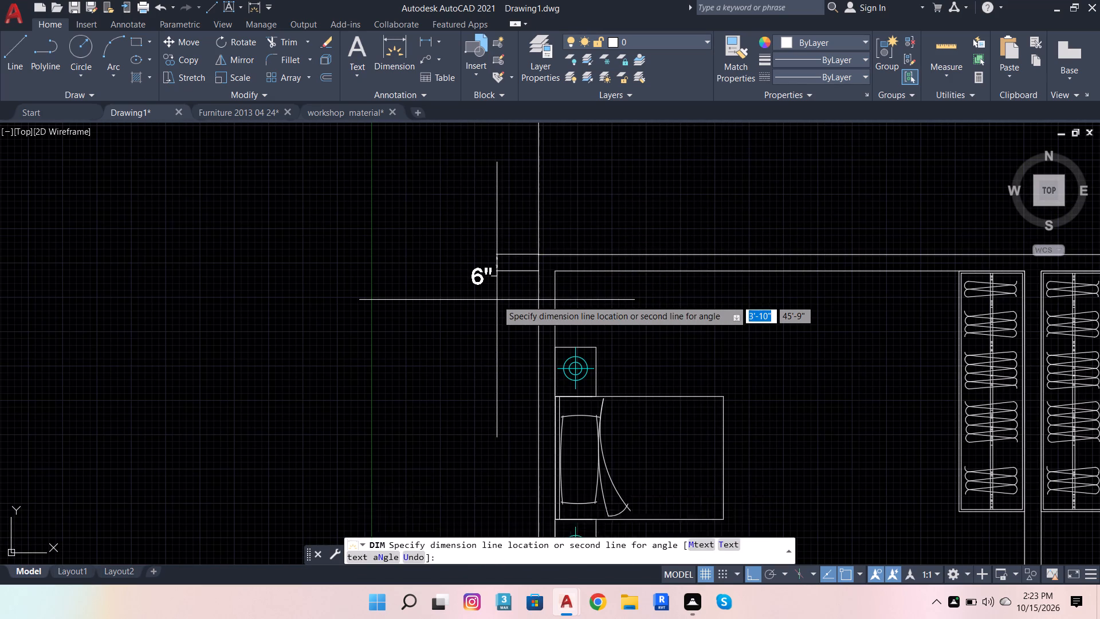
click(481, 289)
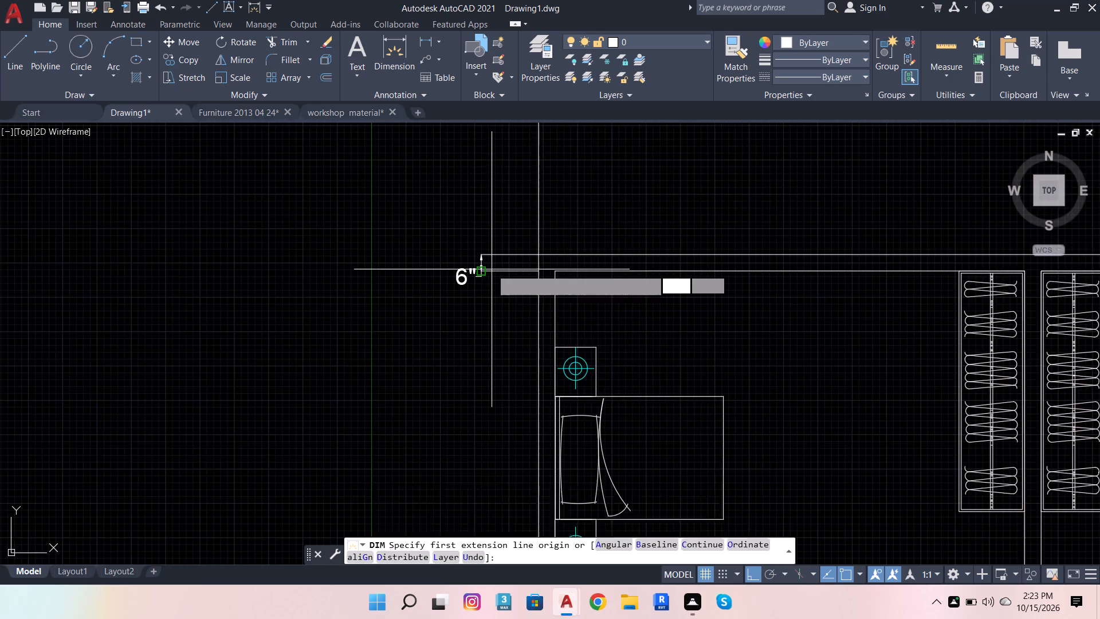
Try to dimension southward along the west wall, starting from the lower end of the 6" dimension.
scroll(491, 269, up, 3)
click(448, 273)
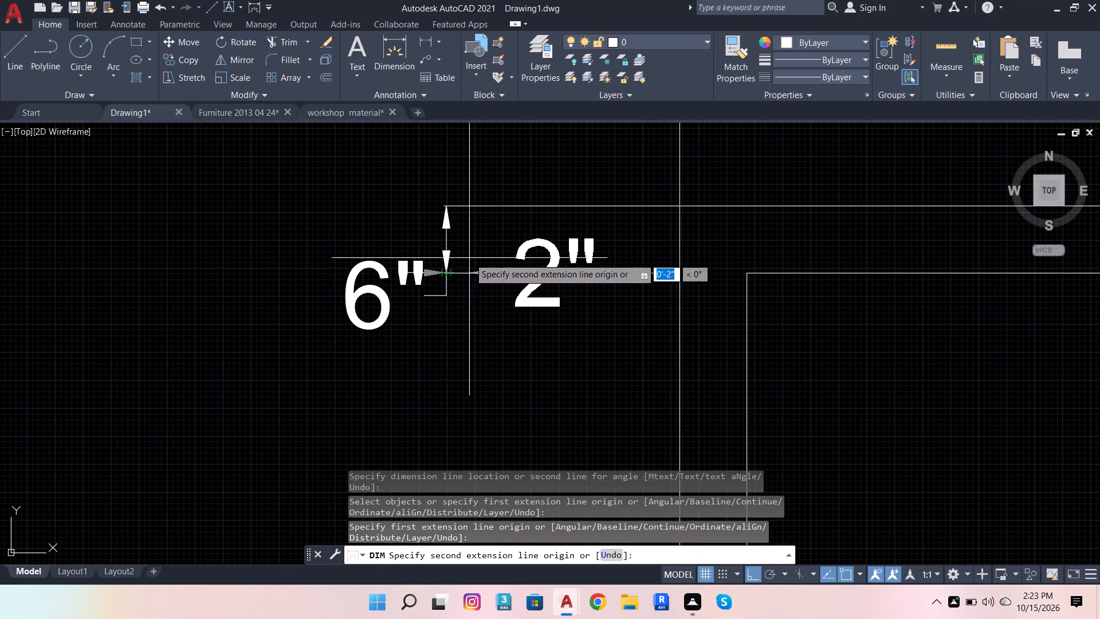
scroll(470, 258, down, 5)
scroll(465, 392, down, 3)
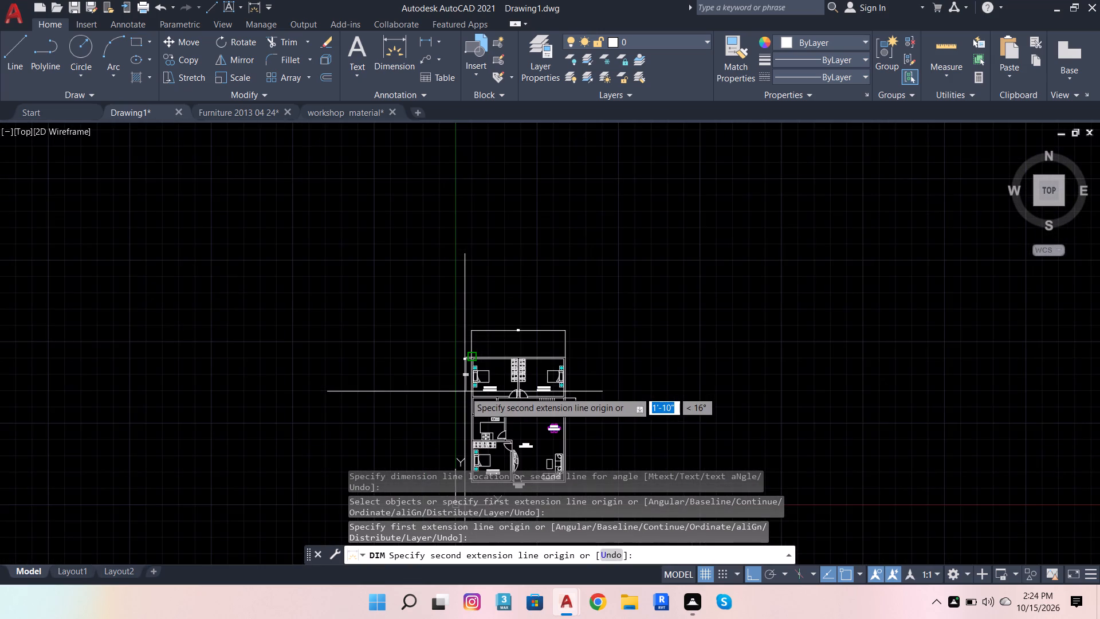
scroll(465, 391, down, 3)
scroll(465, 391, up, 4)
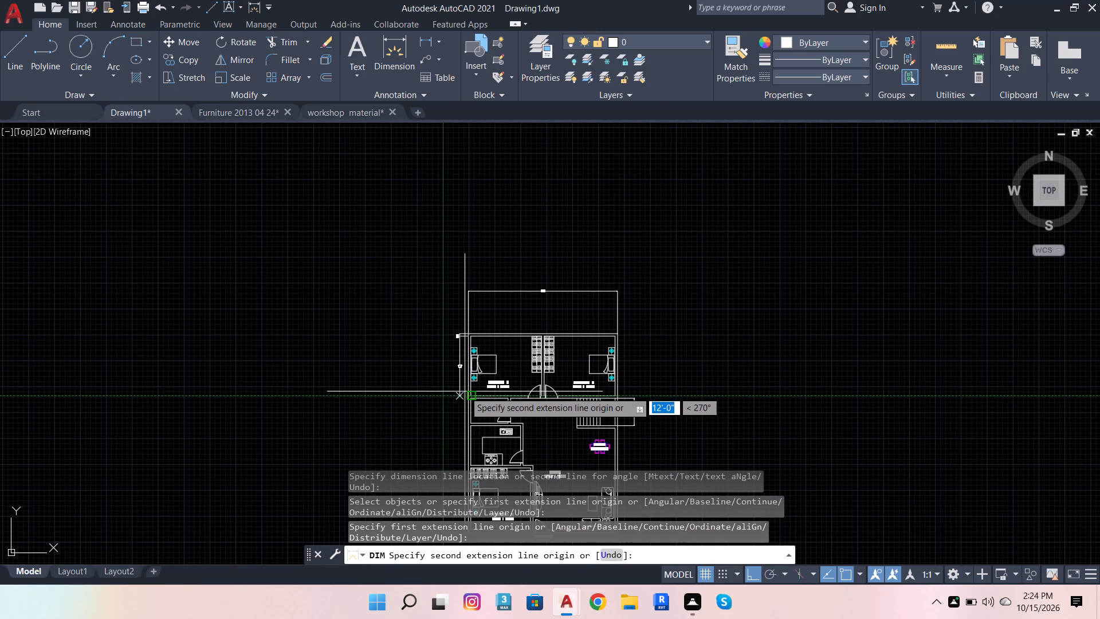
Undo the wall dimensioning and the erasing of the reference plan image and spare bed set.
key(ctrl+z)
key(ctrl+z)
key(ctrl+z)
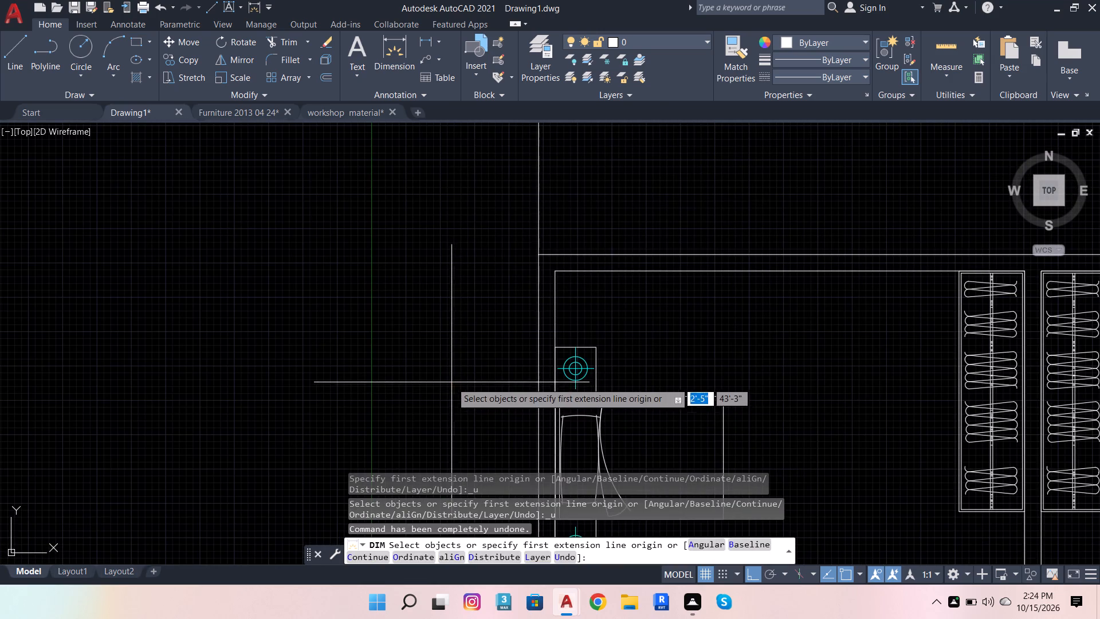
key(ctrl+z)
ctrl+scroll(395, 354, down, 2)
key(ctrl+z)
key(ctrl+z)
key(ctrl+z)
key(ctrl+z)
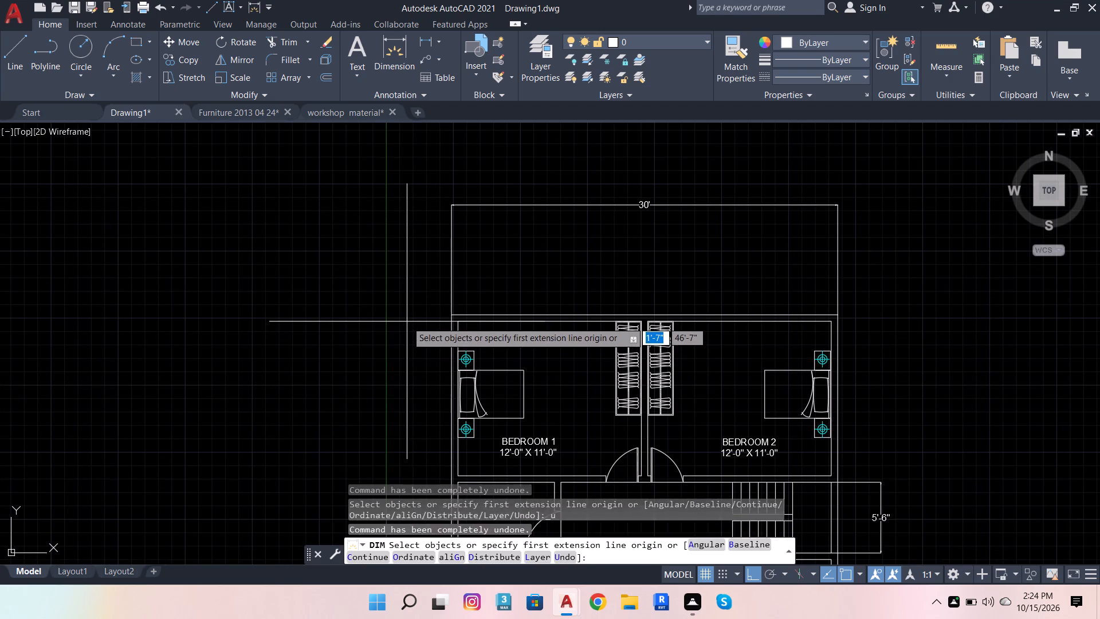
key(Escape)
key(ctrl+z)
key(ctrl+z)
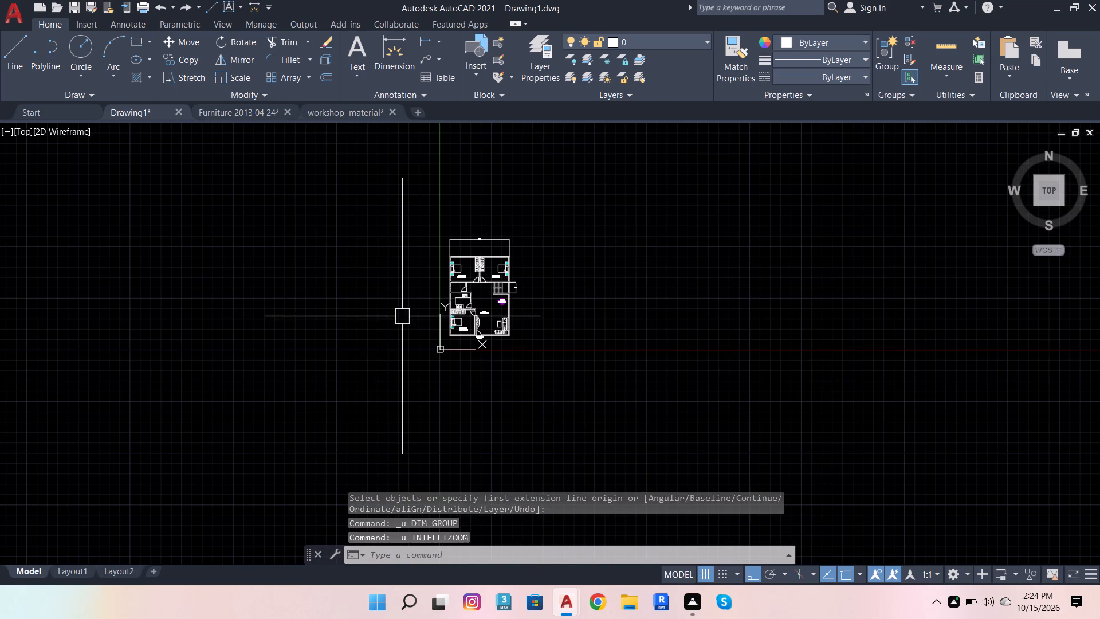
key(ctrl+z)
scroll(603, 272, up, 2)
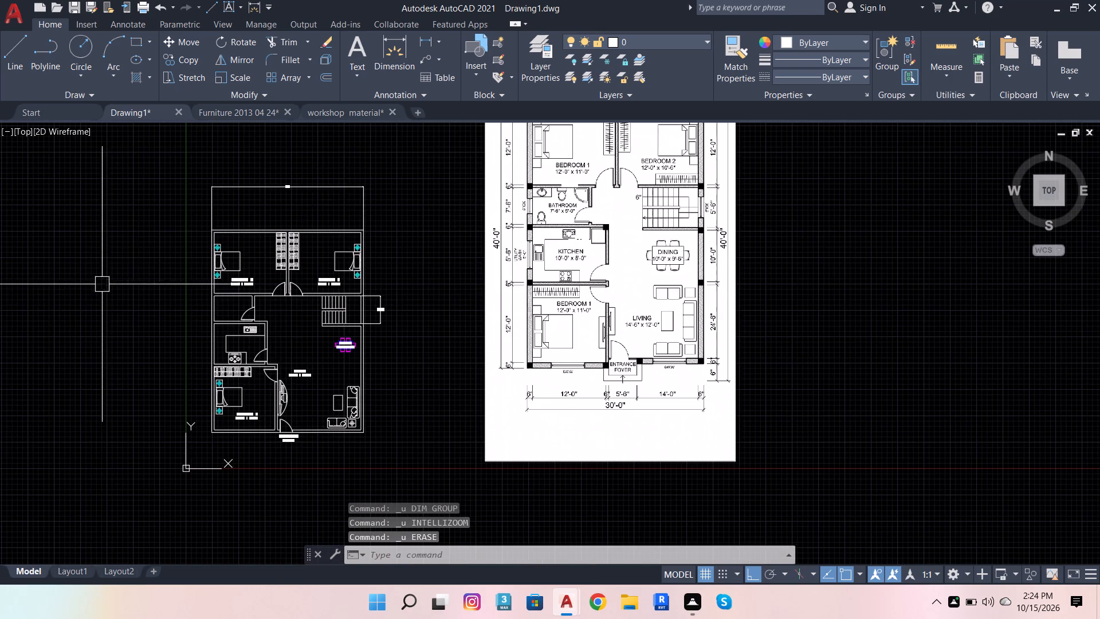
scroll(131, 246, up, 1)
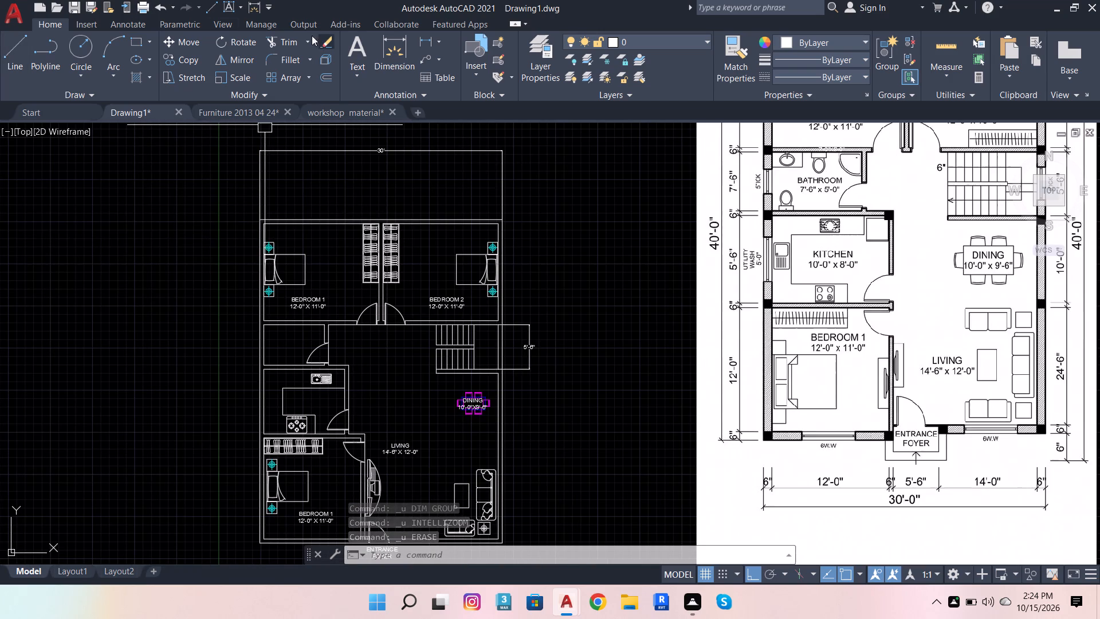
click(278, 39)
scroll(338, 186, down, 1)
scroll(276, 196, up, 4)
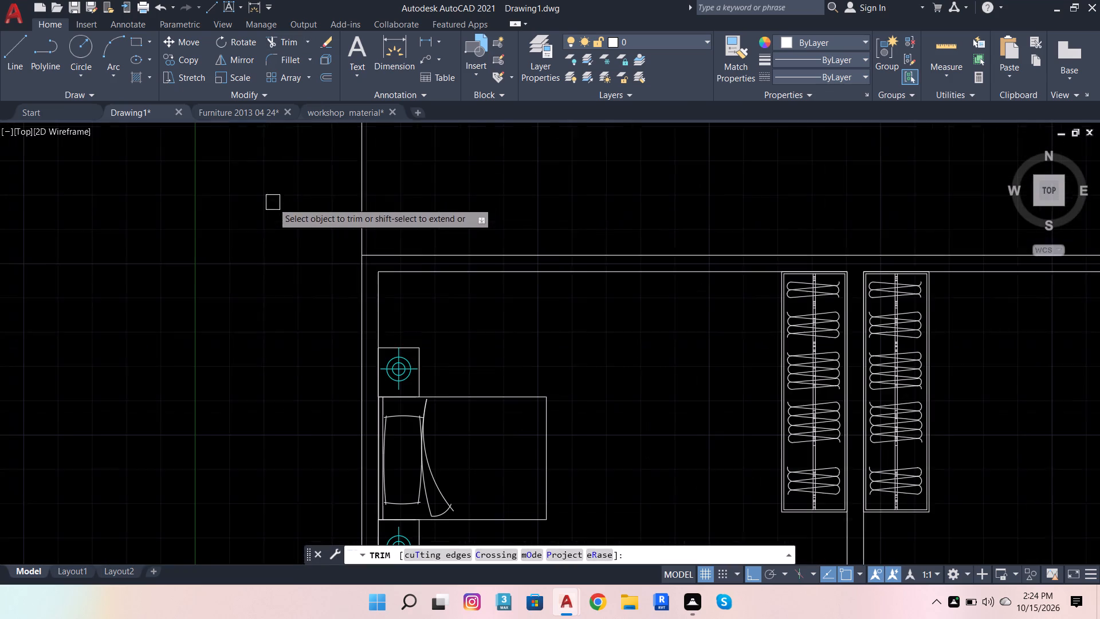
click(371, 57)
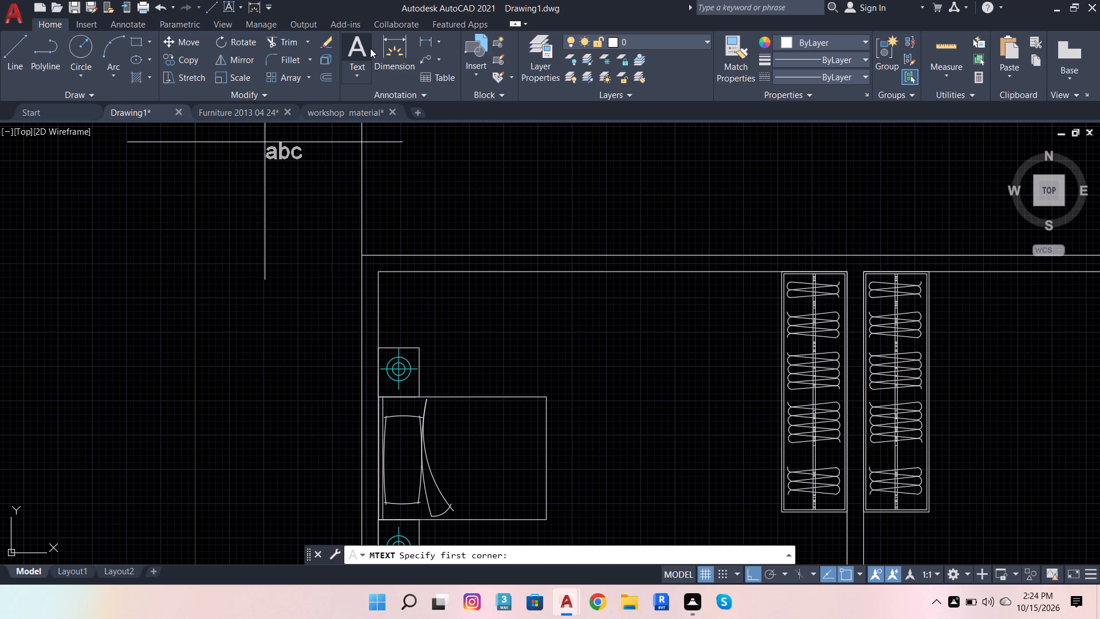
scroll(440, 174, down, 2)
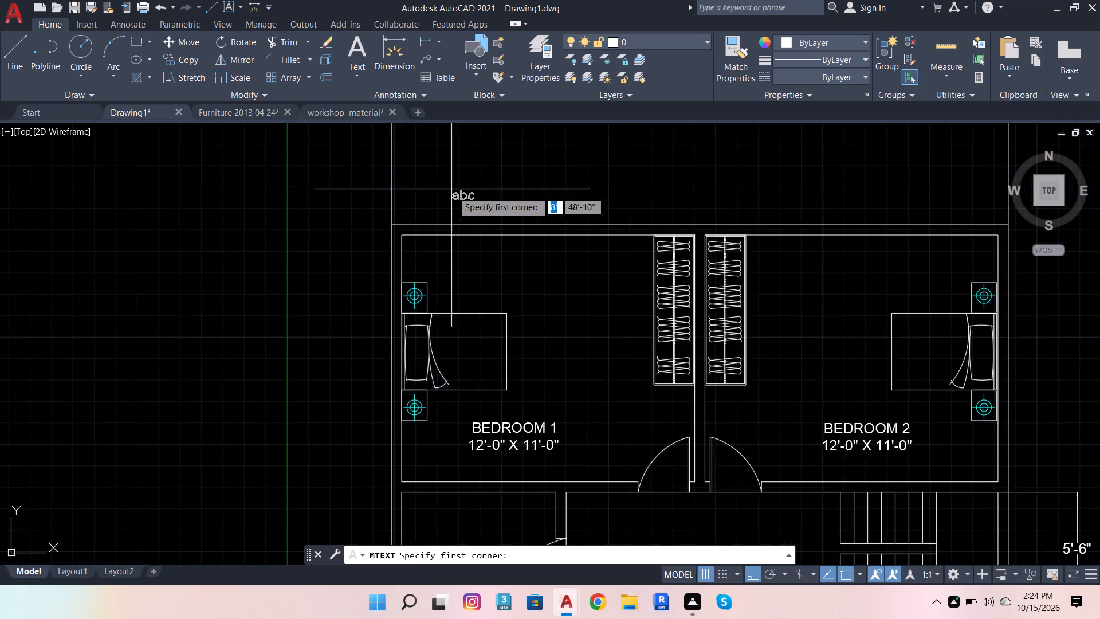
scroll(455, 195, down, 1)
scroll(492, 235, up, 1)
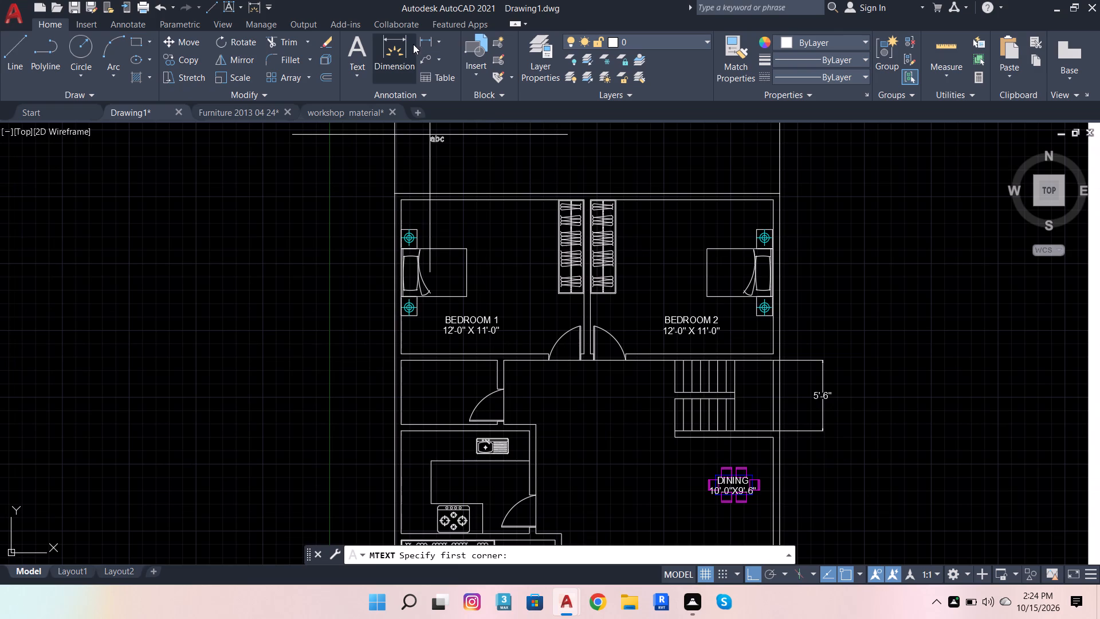
Add a 6" dimension for the north wall's thickness from the plan's outer northwest corner, placed just west of the house.
click(402, 47)
scroll(387, 218, up, 3)
scroll(419, 187, down, 2)
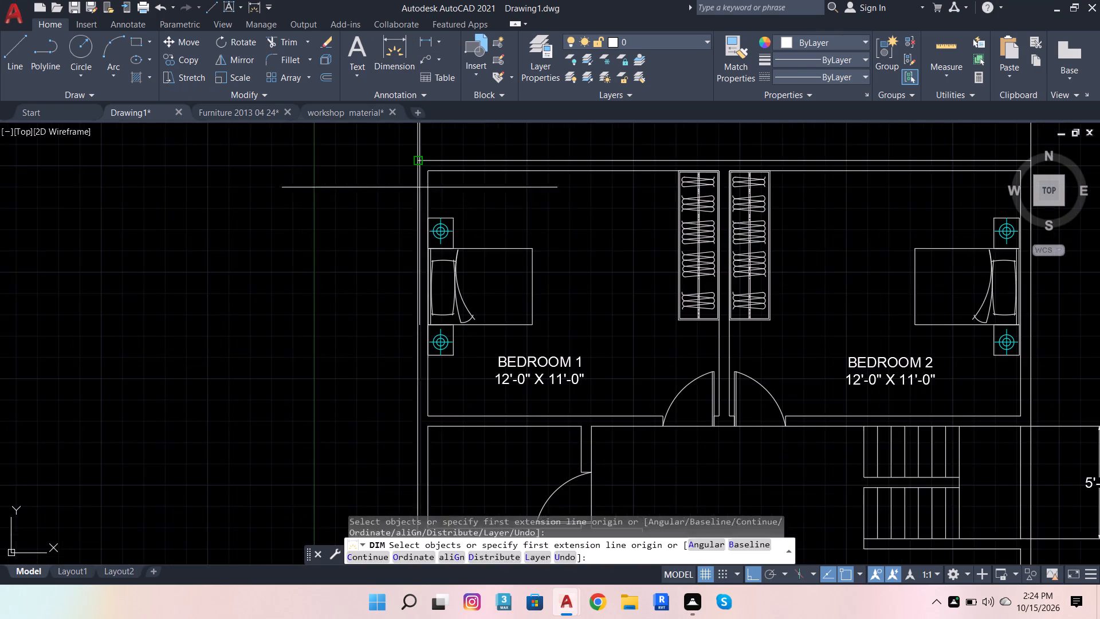
scroll(408, 158, up, 2)
click(429, 162)
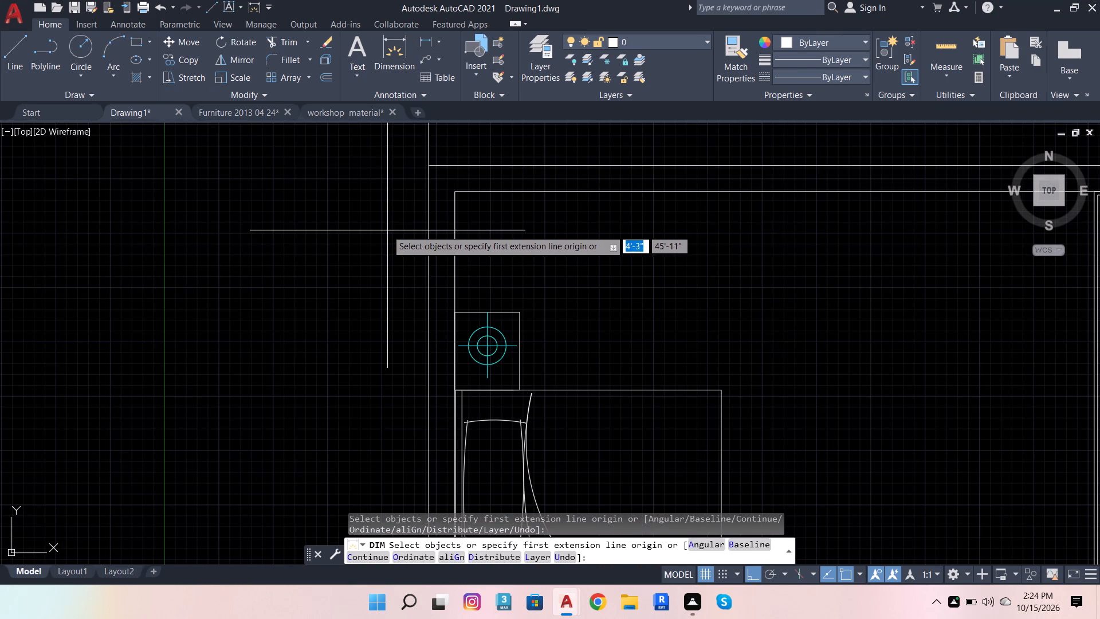
click(388, 44)
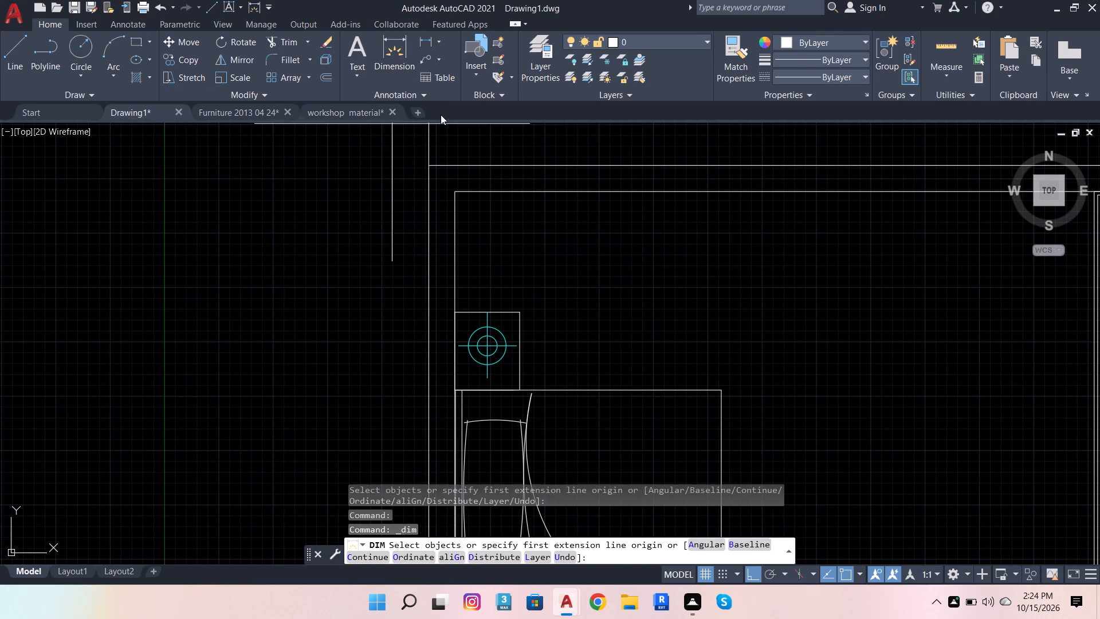
click(431, 169)
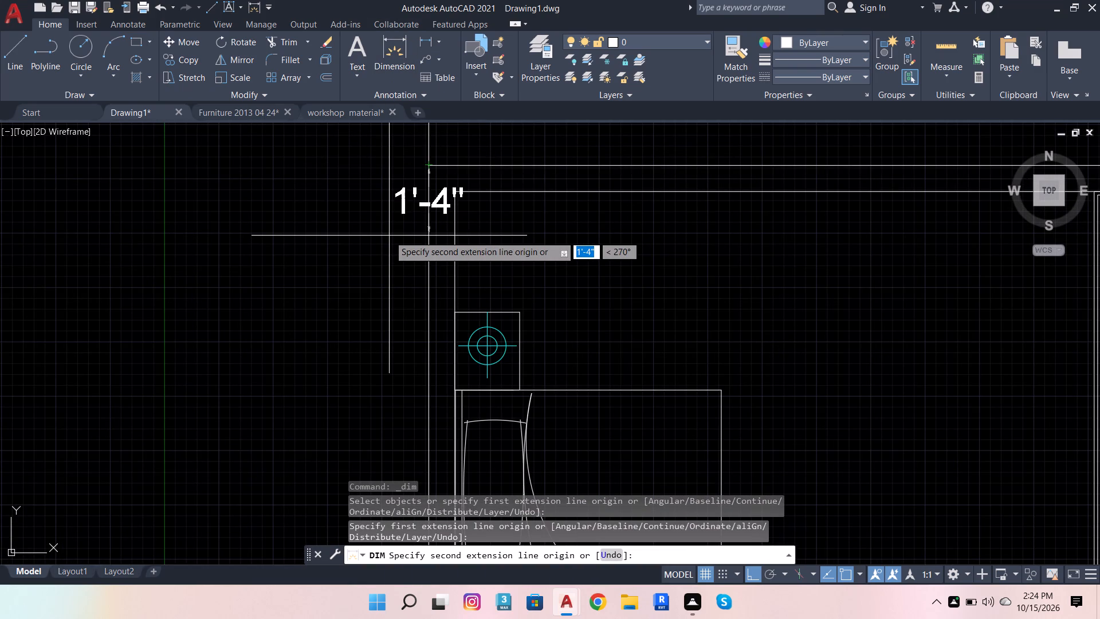
key(6)
key(Return)
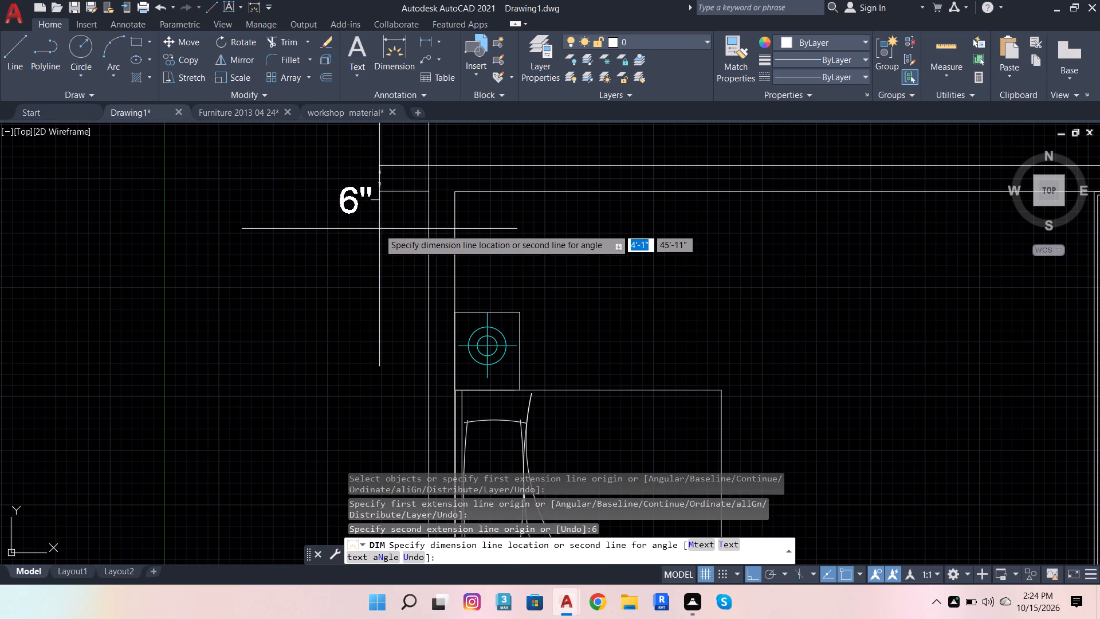
click(352, 217)
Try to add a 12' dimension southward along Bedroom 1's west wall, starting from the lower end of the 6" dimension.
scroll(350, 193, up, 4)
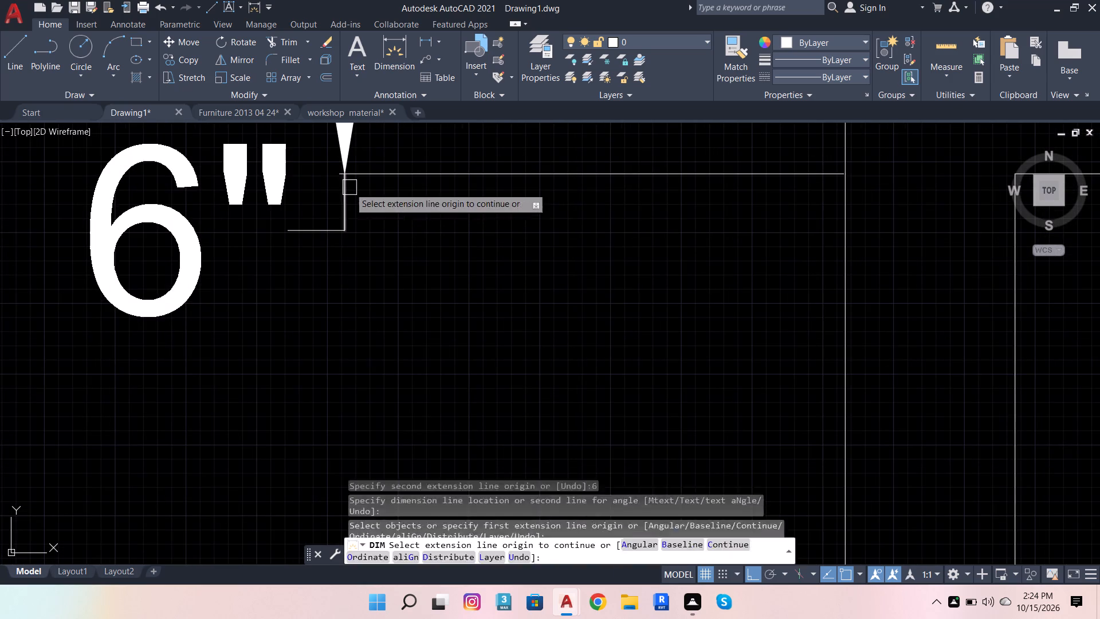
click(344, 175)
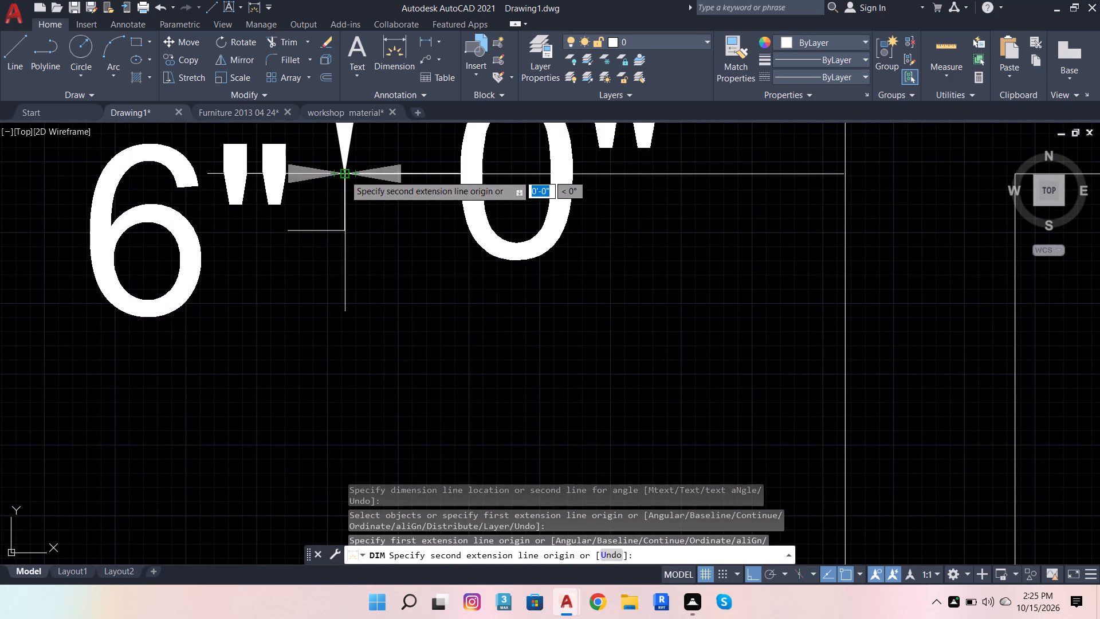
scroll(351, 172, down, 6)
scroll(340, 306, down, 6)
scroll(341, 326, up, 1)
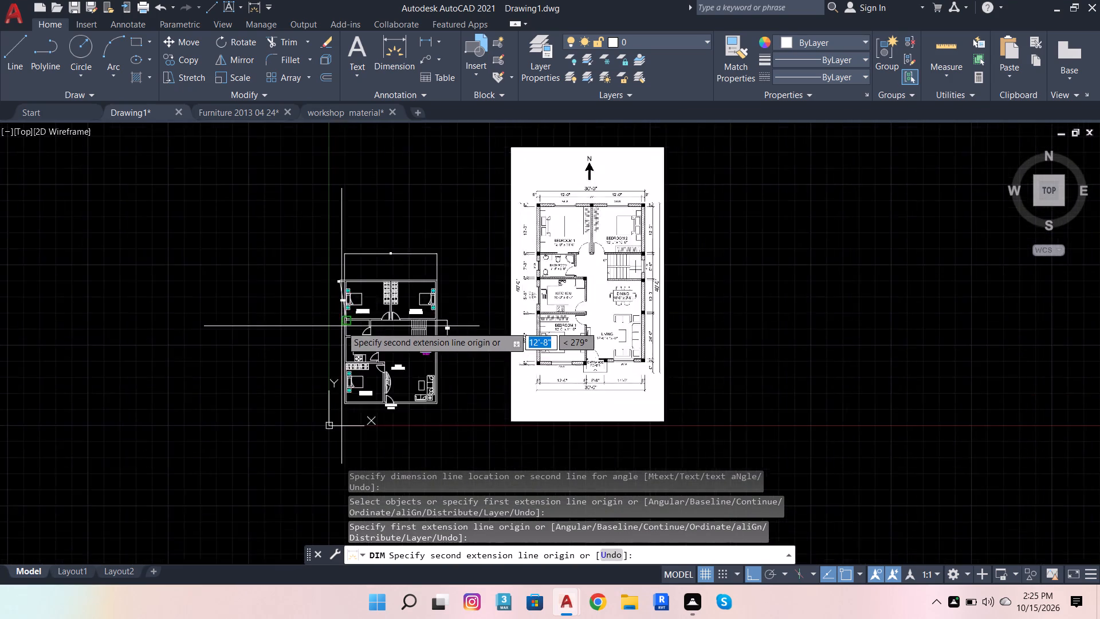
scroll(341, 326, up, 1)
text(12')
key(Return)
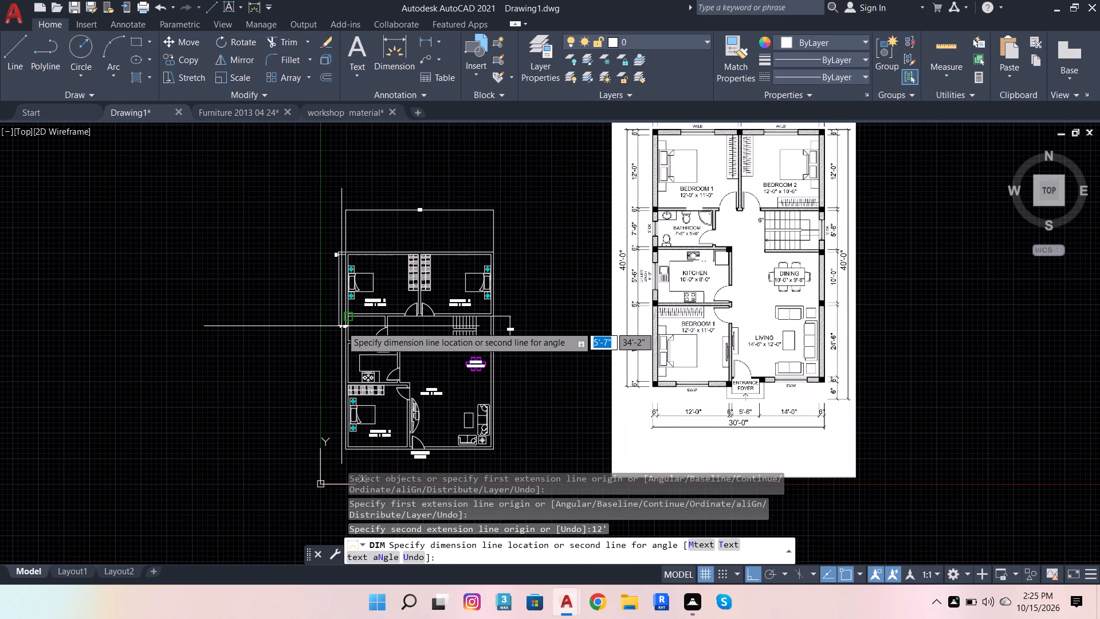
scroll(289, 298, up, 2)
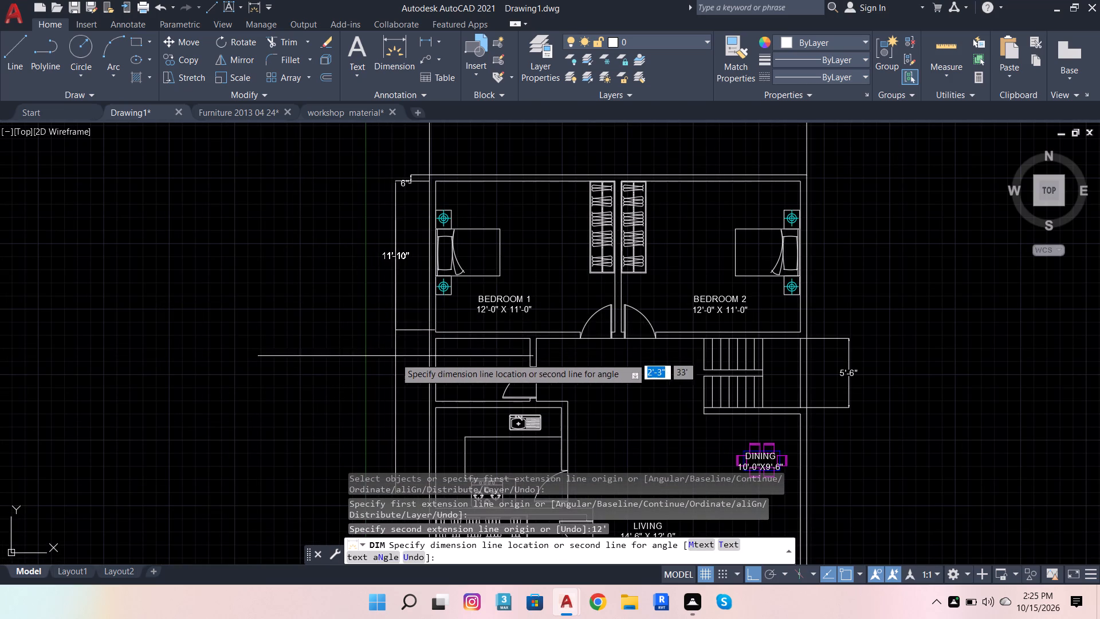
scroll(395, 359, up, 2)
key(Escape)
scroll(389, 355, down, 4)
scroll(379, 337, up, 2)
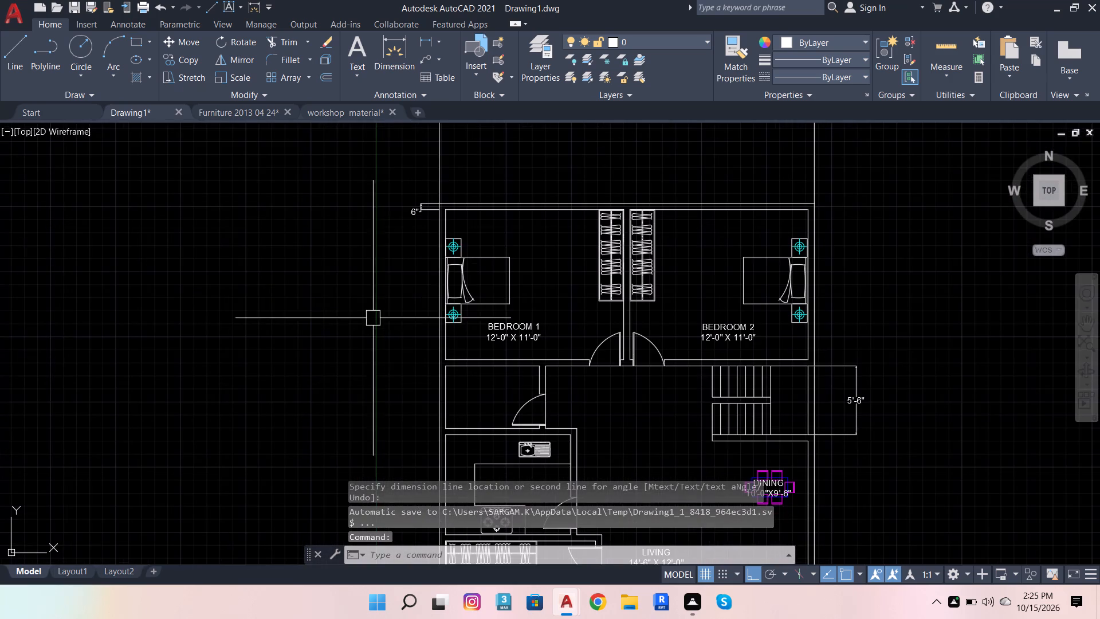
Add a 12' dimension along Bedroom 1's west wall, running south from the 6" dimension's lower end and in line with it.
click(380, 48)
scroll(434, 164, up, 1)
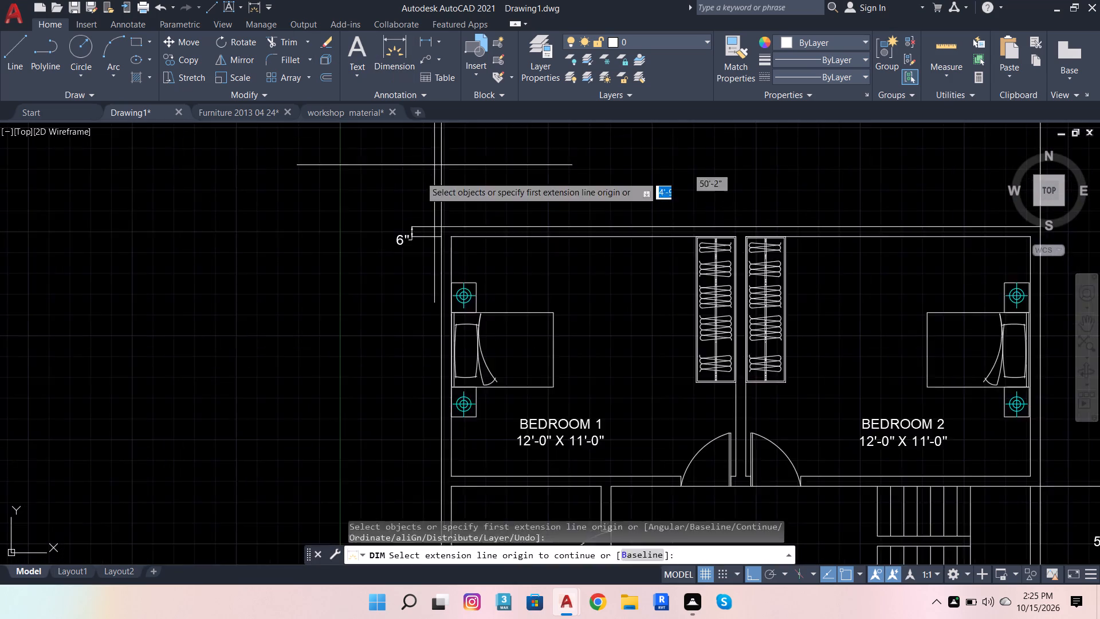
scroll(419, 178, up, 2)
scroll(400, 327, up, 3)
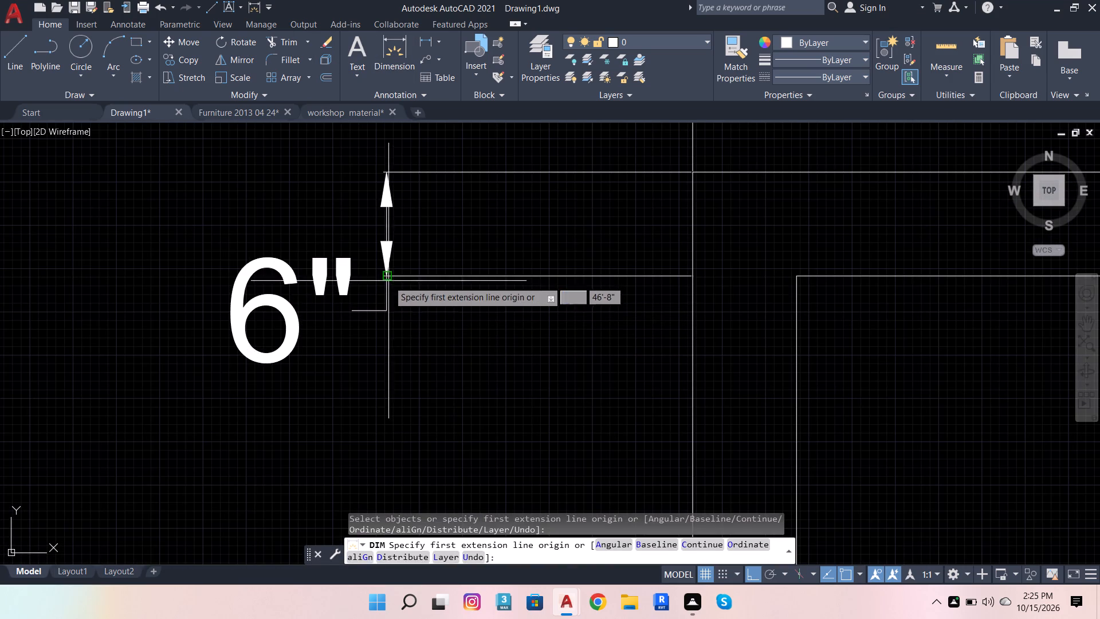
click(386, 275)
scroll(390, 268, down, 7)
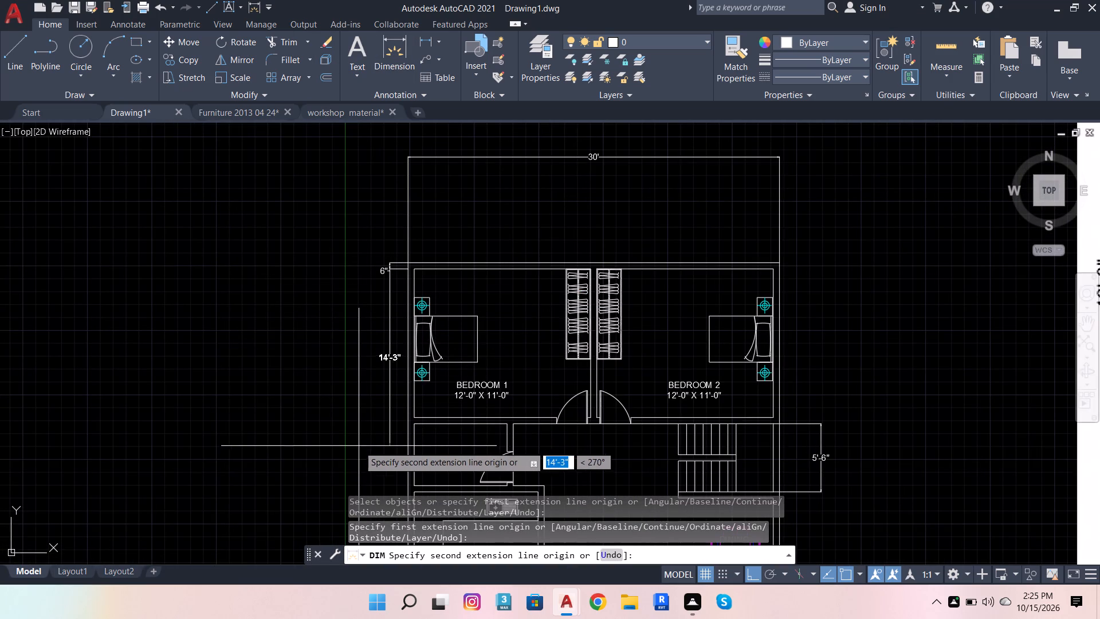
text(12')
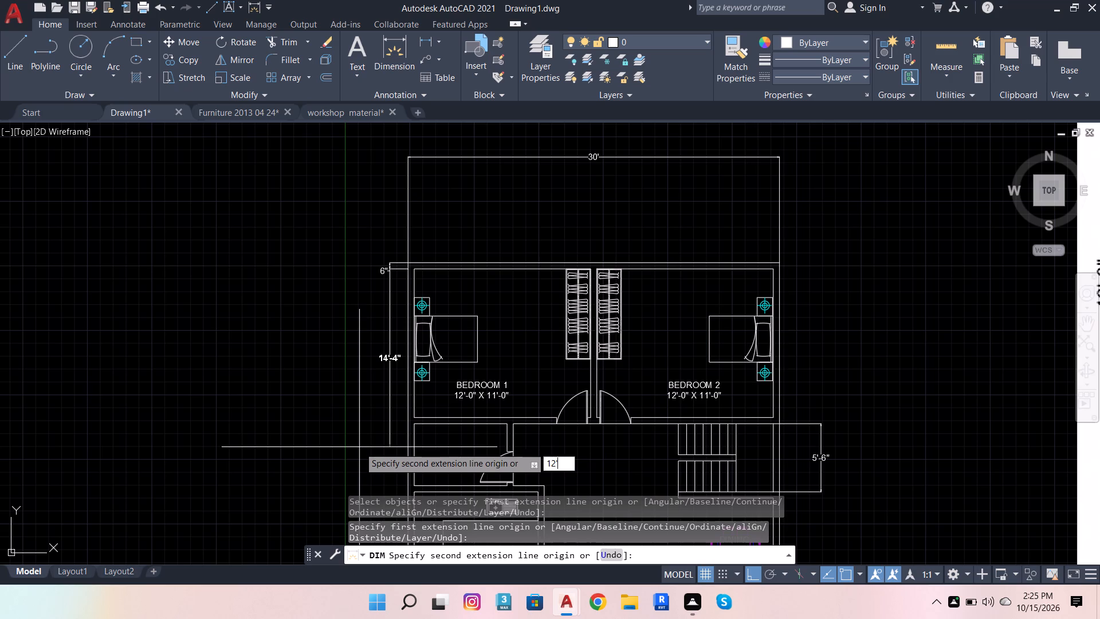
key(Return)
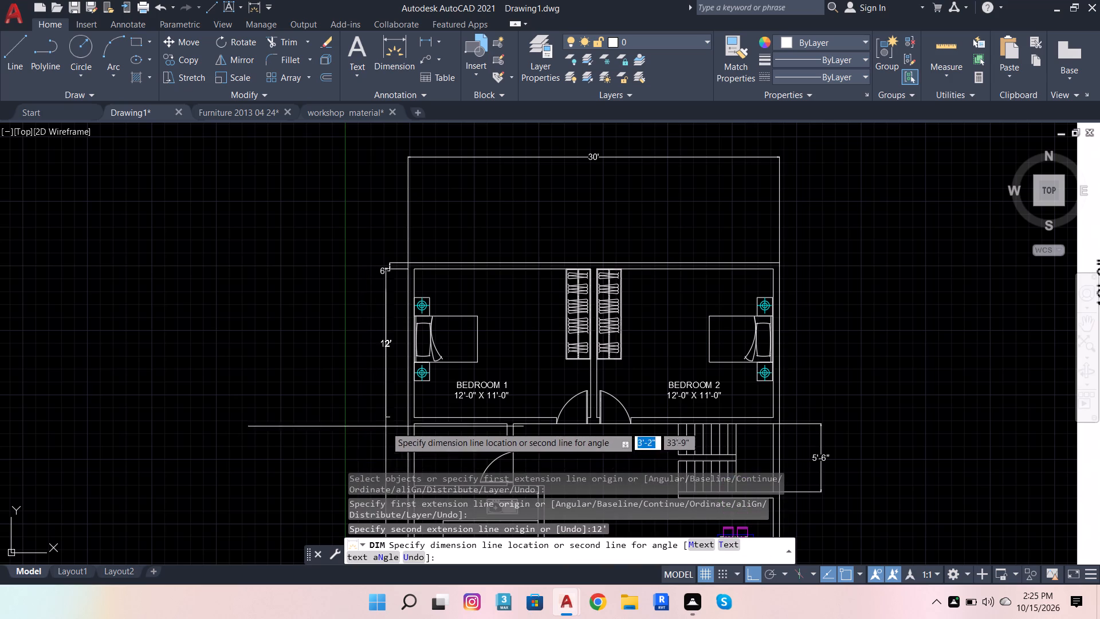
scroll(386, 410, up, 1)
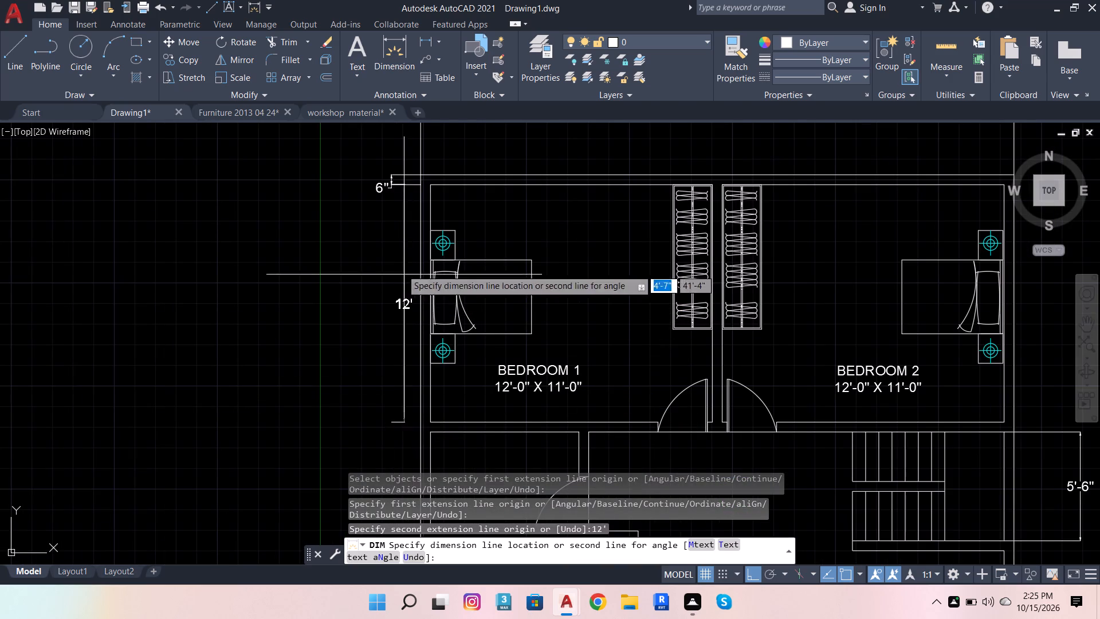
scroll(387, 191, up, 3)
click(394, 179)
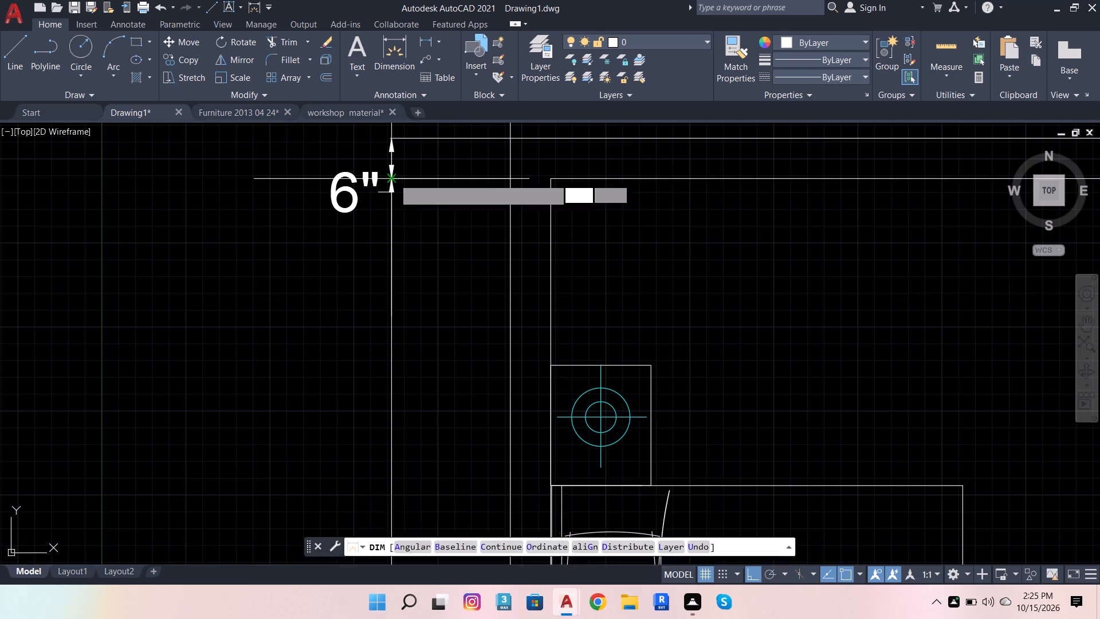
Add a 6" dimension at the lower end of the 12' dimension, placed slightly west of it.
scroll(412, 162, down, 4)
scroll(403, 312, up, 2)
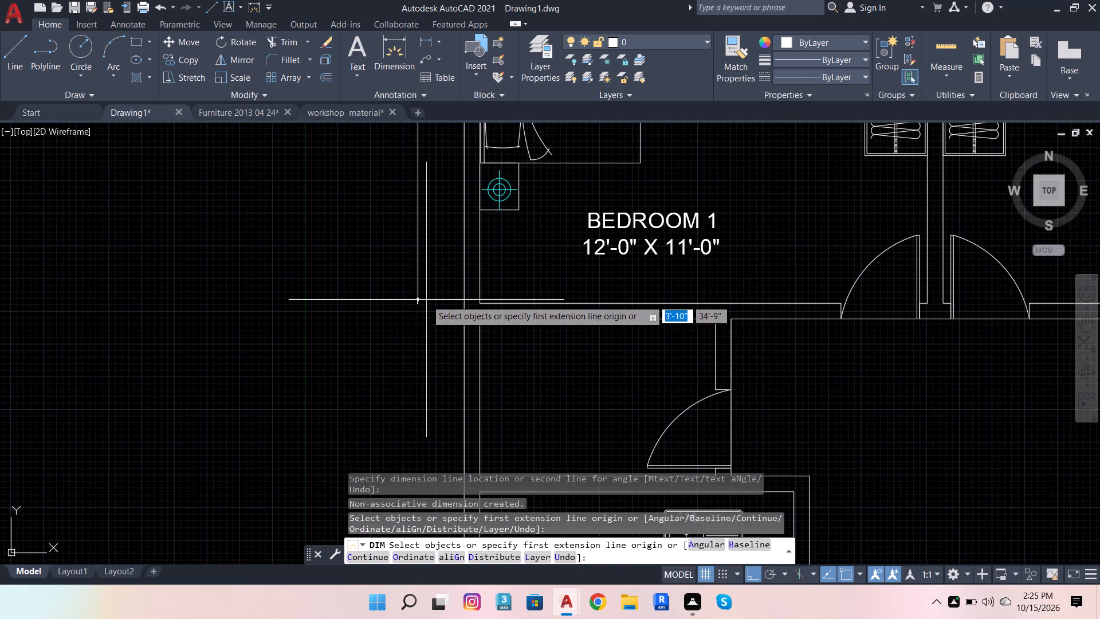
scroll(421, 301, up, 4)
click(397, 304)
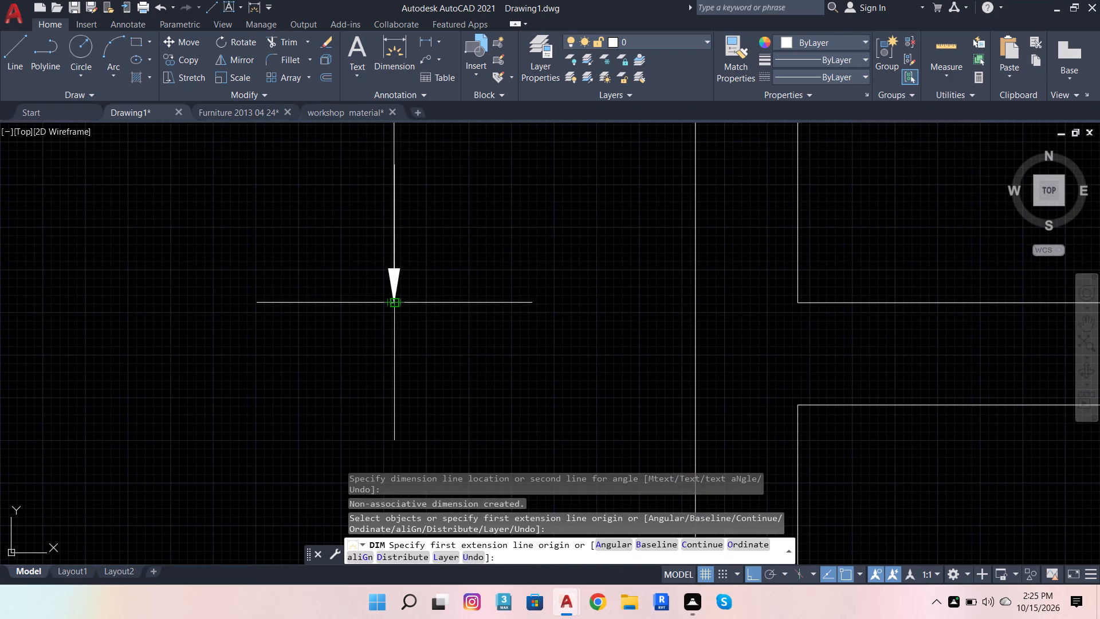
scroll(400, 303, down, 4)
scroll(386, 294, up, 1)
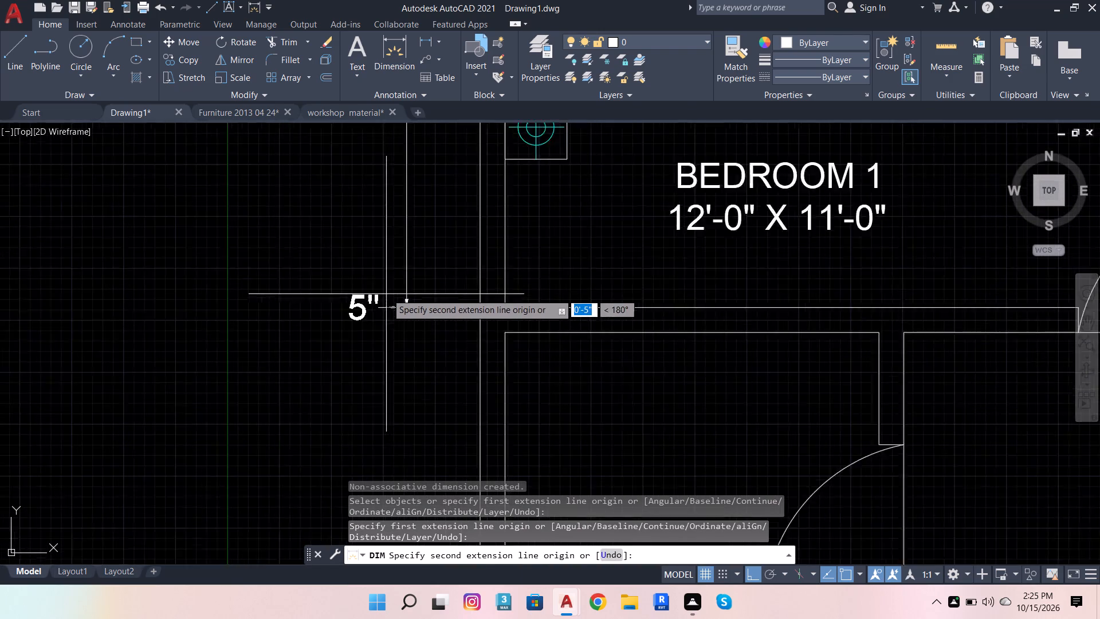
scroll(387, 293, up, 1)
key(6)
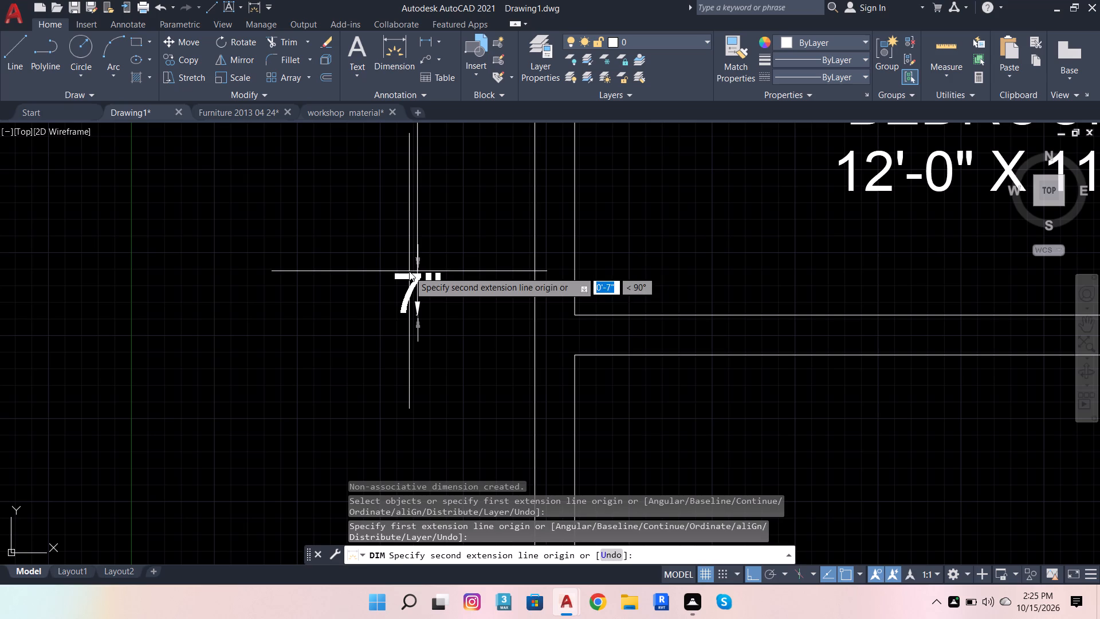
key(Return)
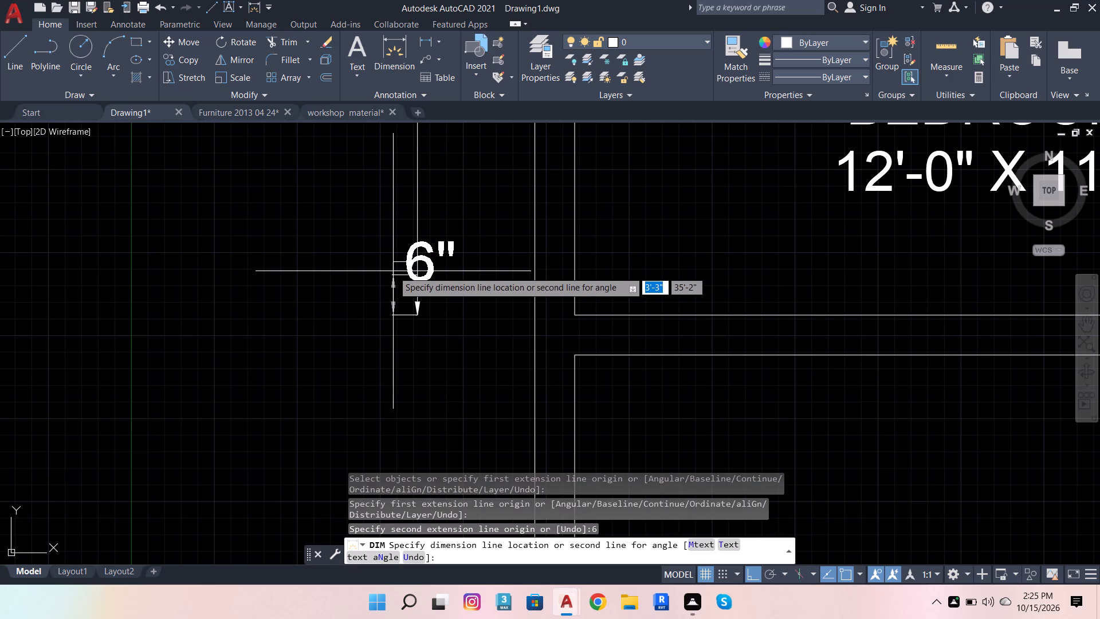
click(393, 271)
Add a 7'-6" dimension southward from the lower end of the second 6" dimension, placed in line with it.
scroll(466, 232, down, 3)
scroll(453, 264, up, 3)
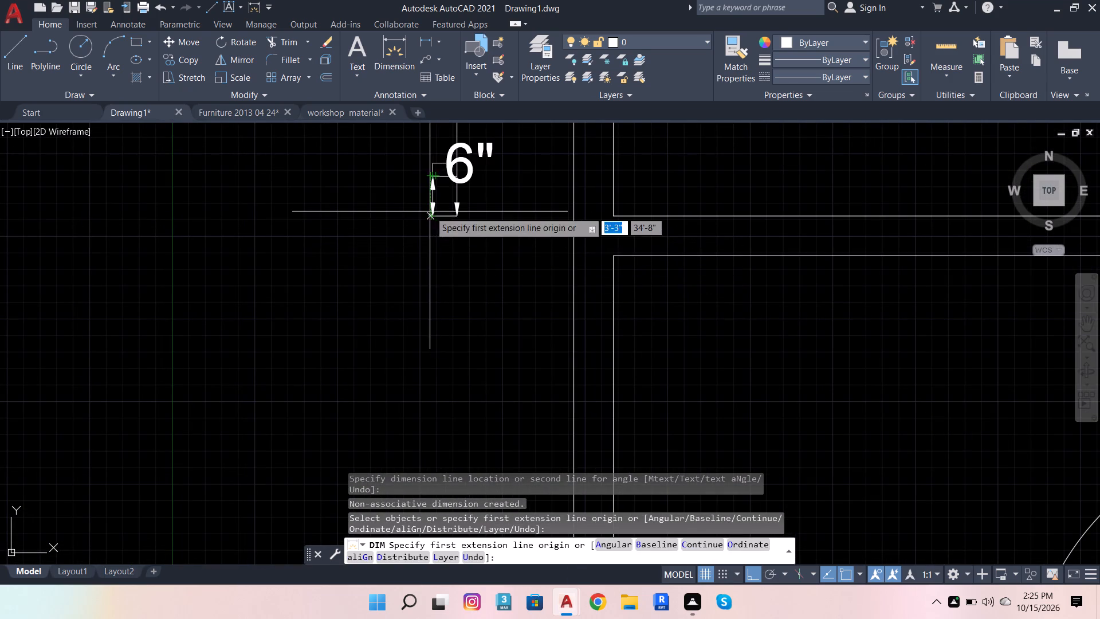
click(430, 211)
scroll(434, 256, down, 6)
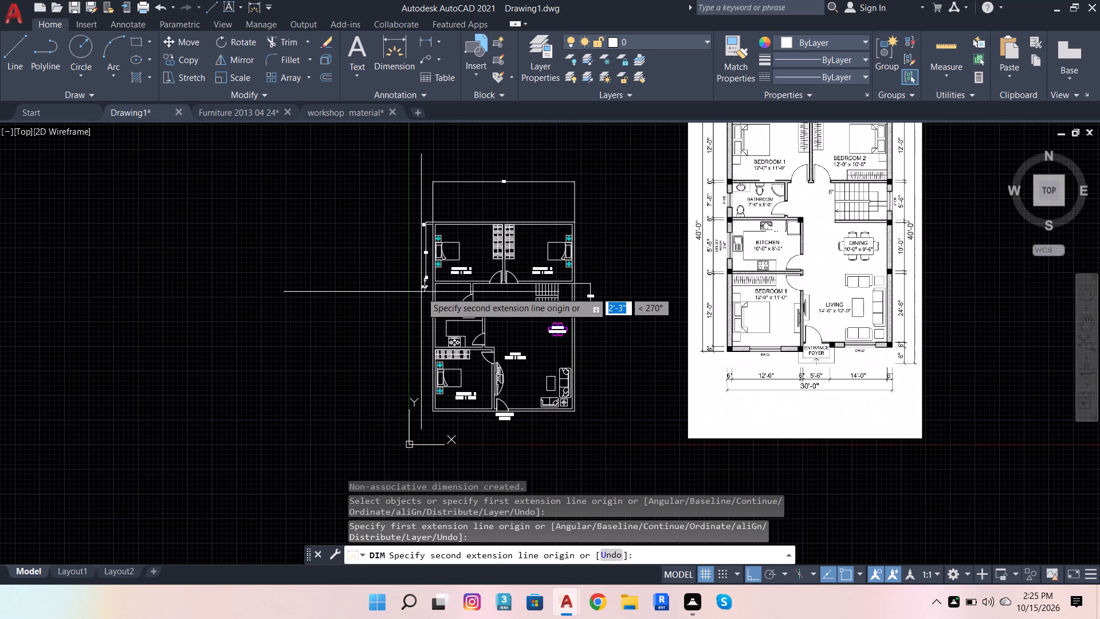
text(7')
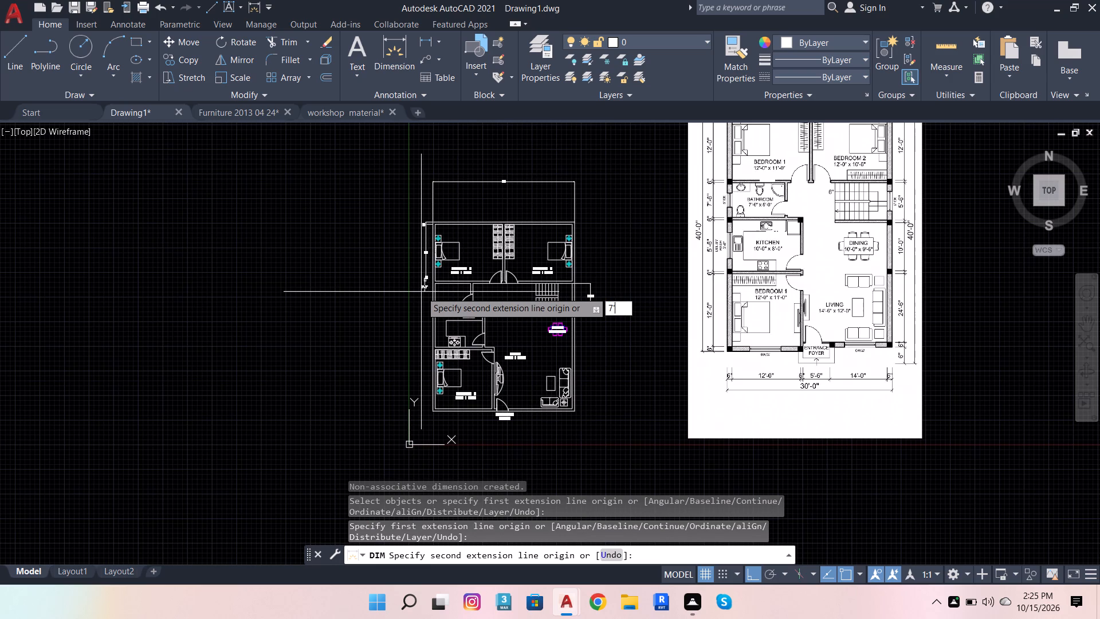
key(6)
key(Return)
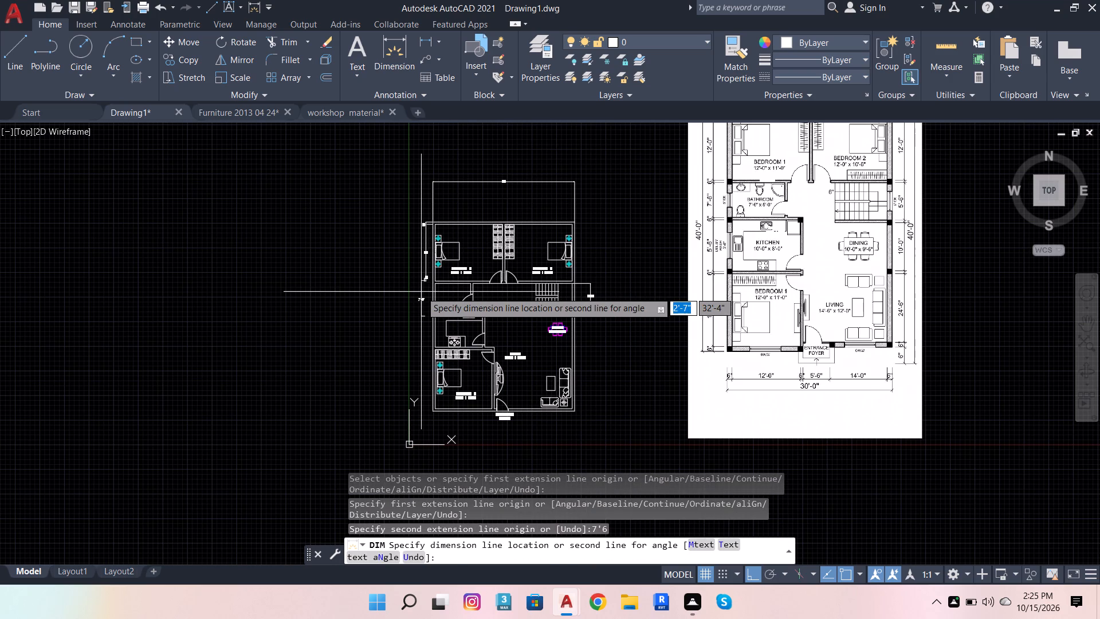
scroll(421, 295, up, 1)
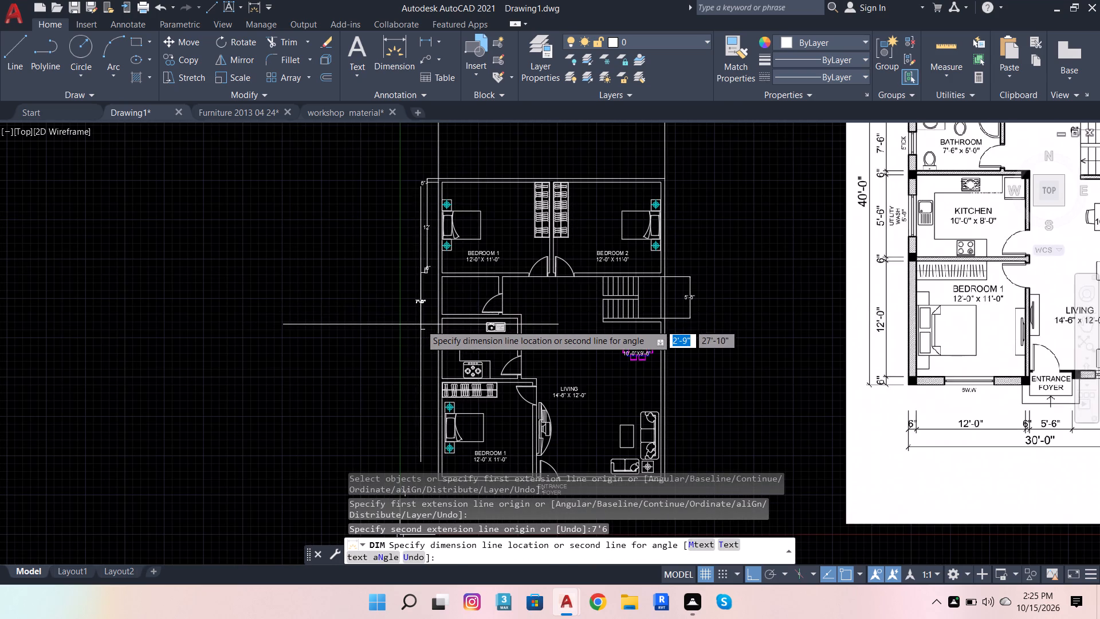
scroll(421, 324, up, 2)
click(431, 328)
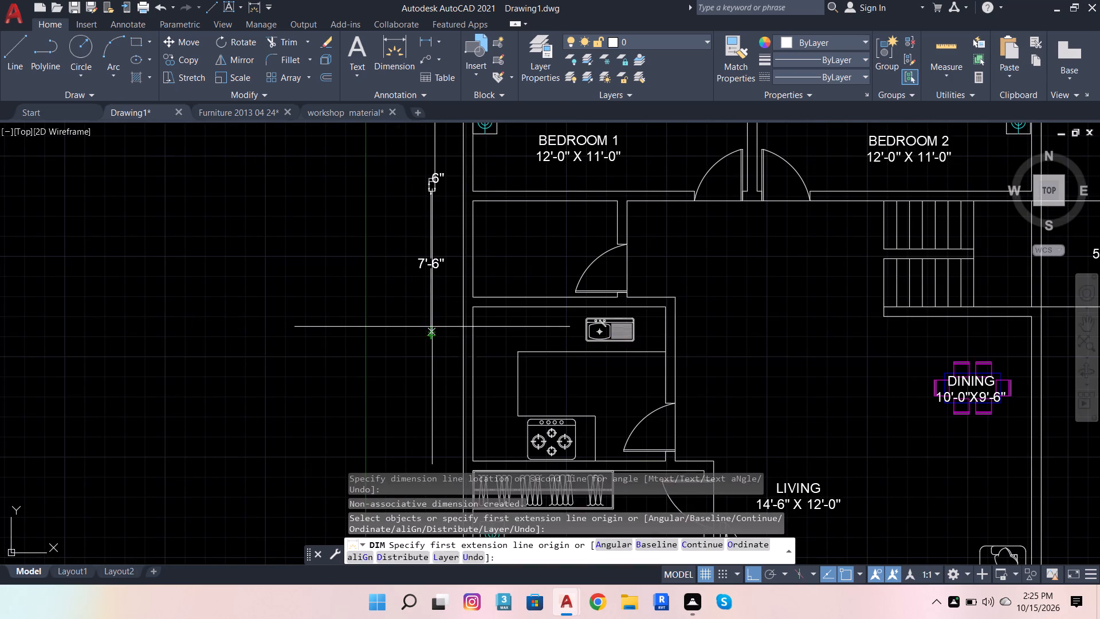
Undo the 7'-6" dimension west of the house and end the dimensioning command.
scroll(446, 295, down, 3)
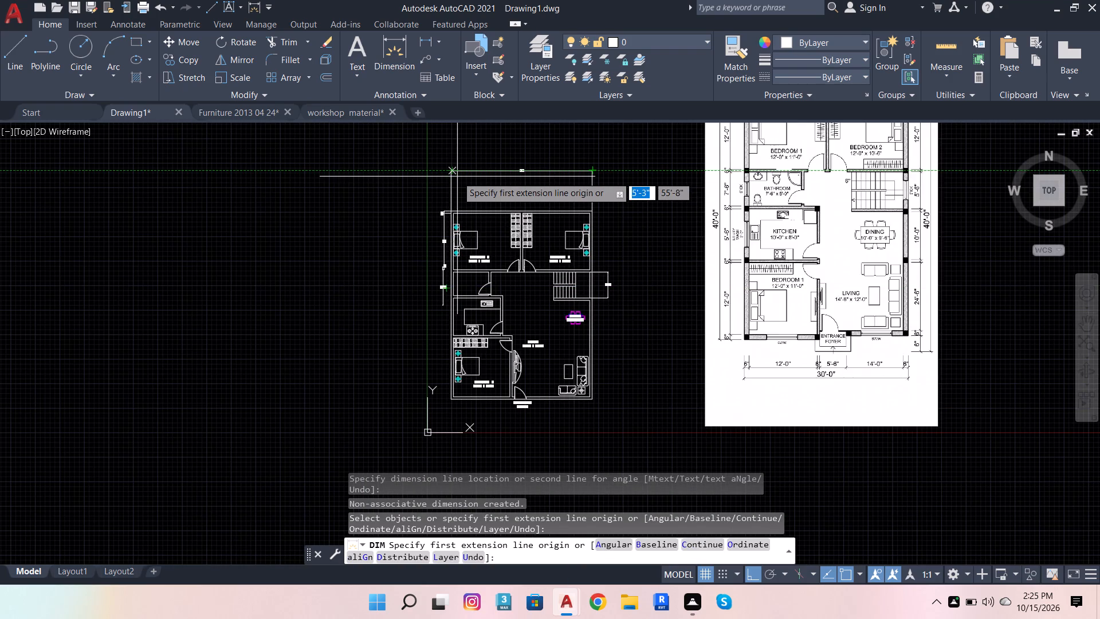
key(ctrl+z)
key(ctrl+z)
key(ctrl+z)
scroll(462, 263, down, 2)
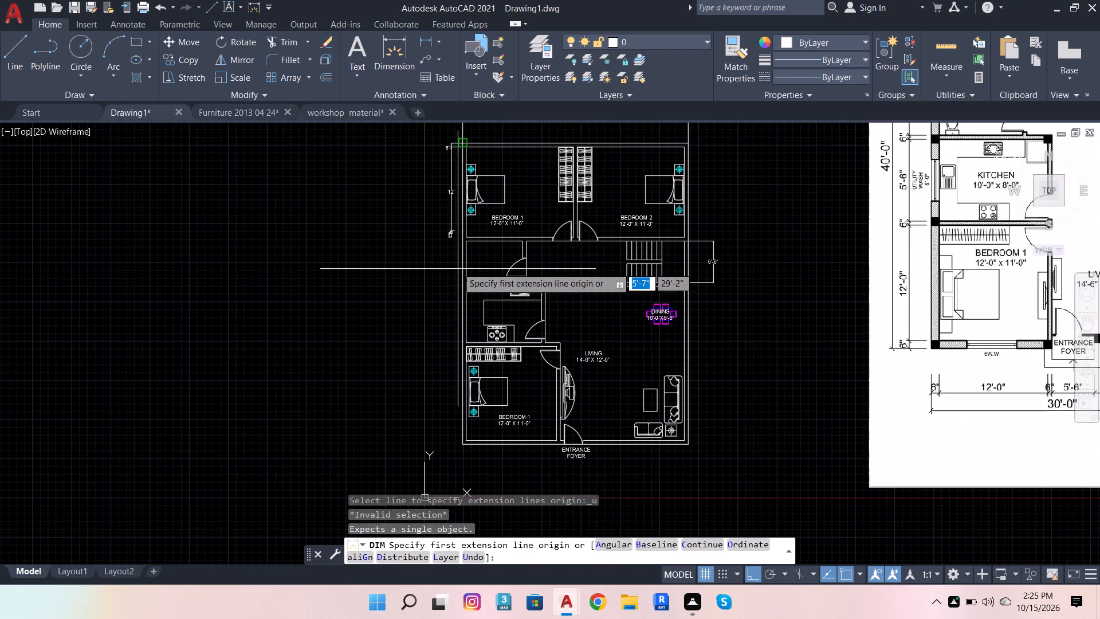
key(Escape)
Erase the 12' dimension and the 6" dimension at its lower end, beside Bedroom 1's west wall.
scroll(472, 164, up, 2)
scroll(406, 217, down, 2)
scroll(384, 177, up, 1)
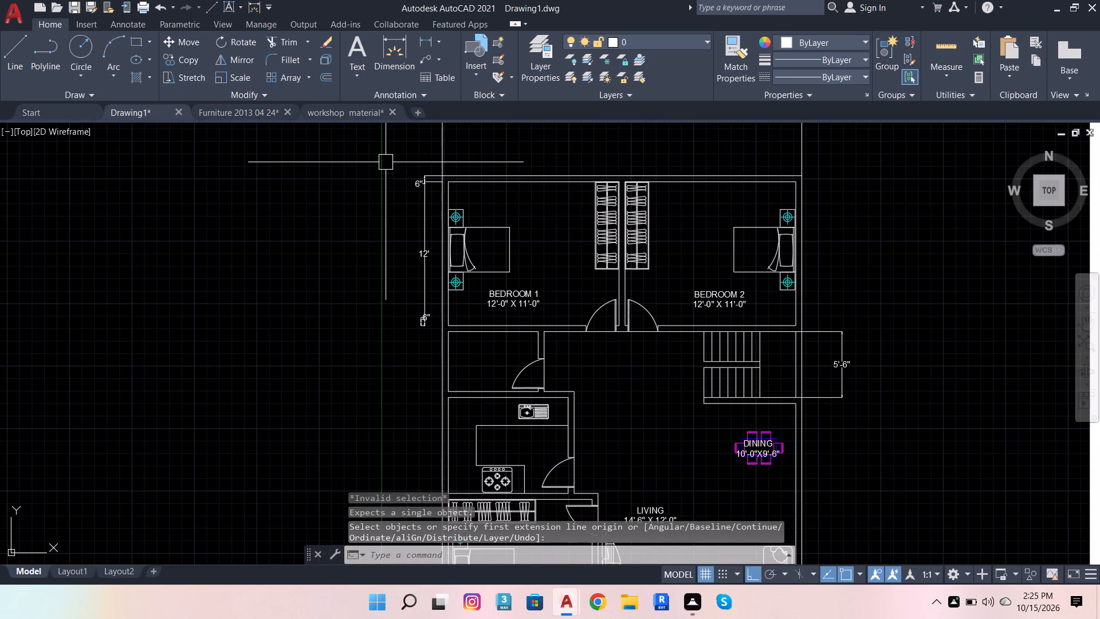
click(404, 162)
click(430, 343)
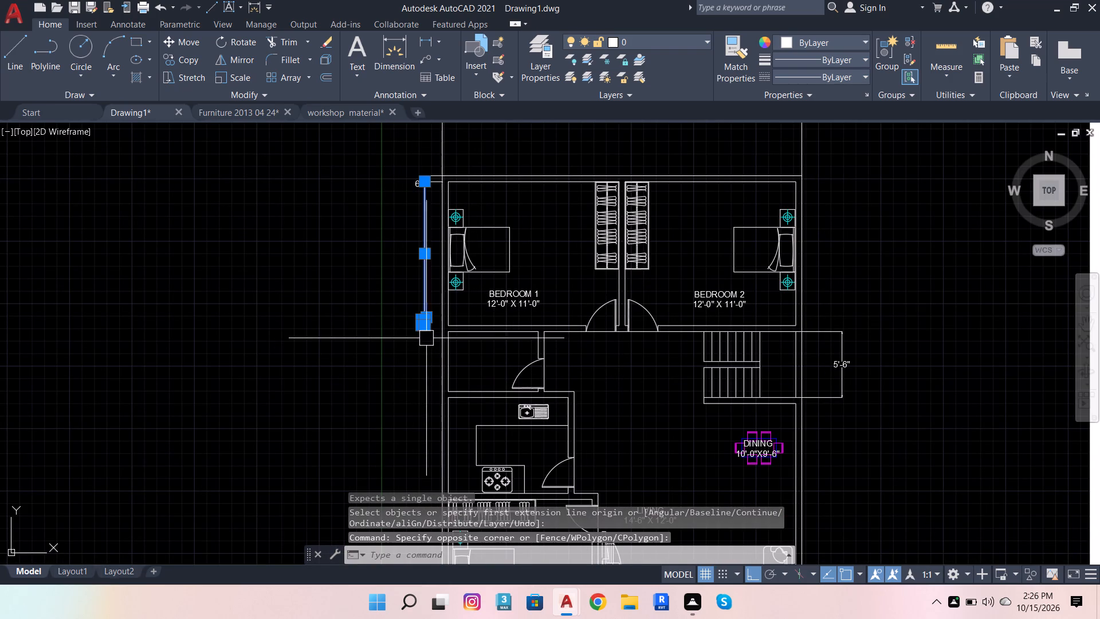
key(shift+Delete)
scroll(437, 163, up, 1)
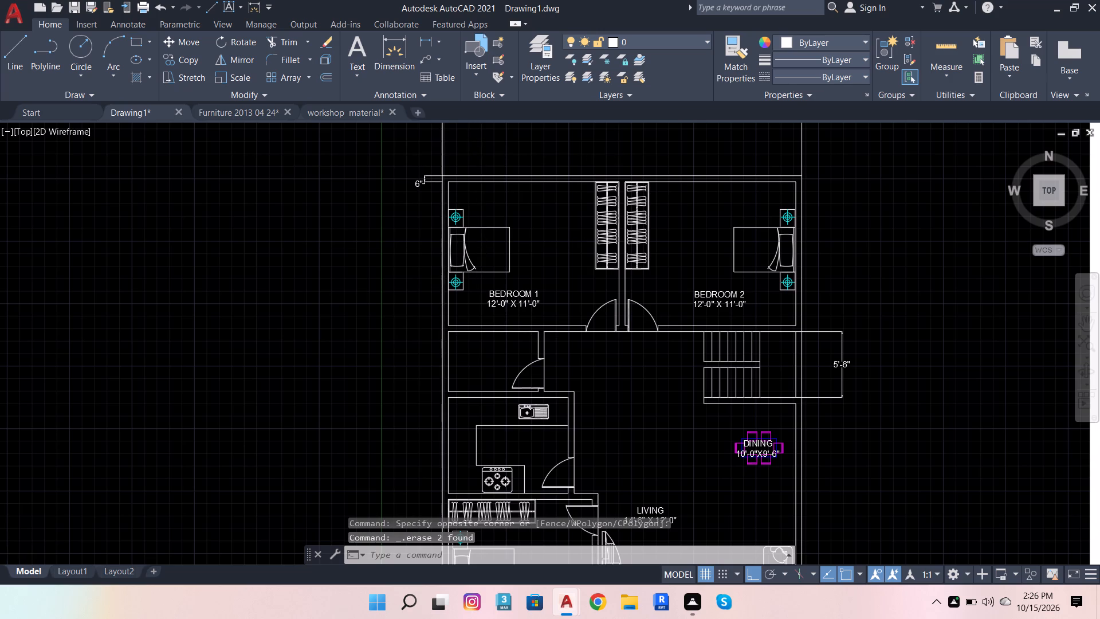
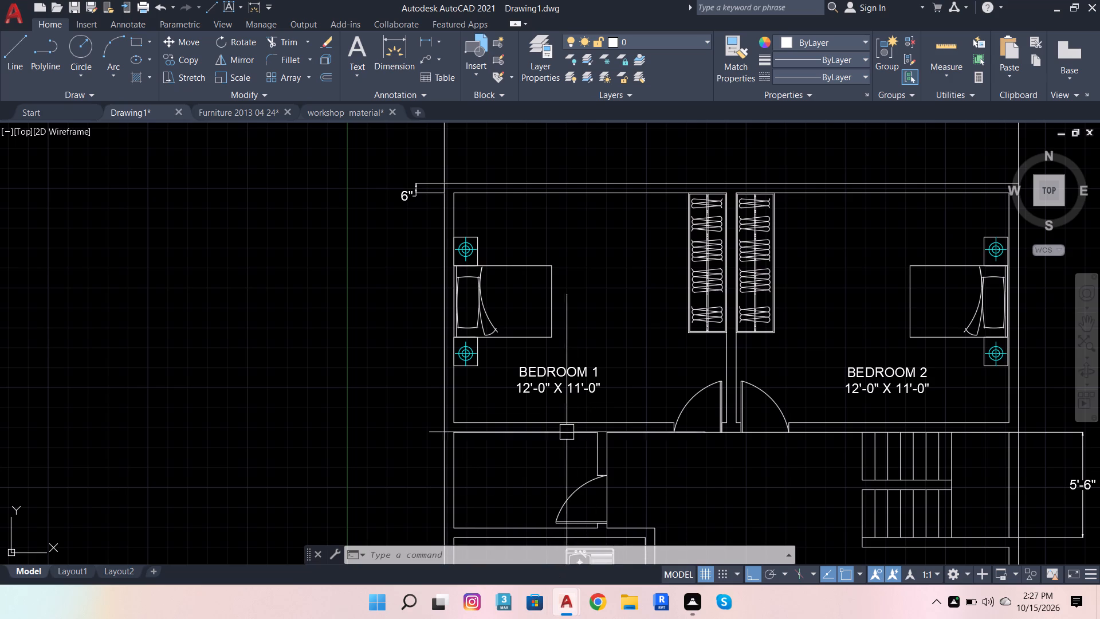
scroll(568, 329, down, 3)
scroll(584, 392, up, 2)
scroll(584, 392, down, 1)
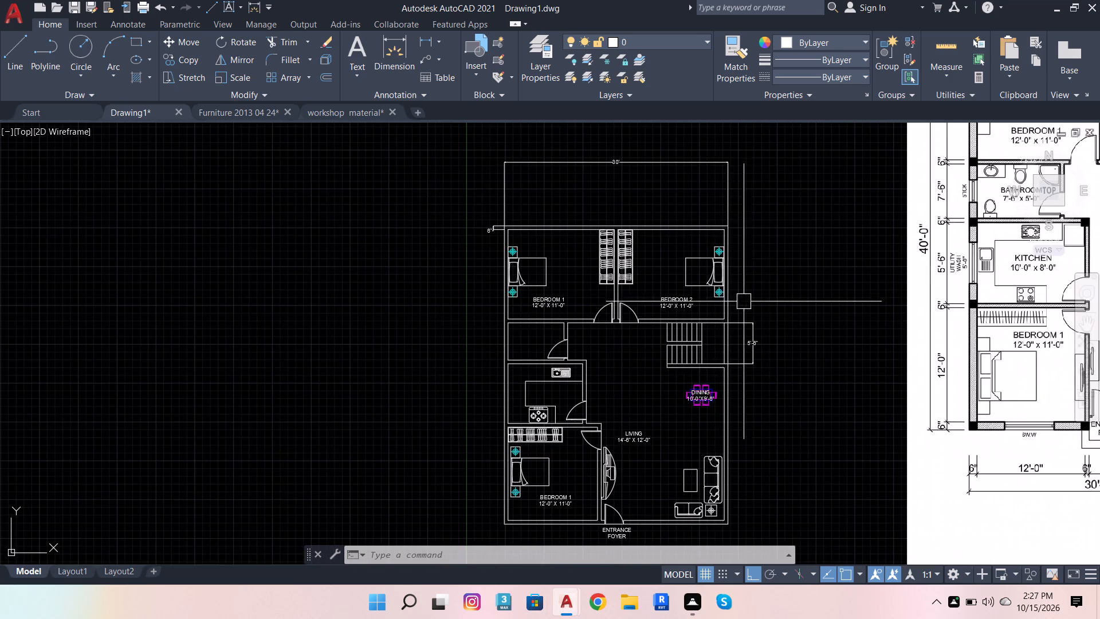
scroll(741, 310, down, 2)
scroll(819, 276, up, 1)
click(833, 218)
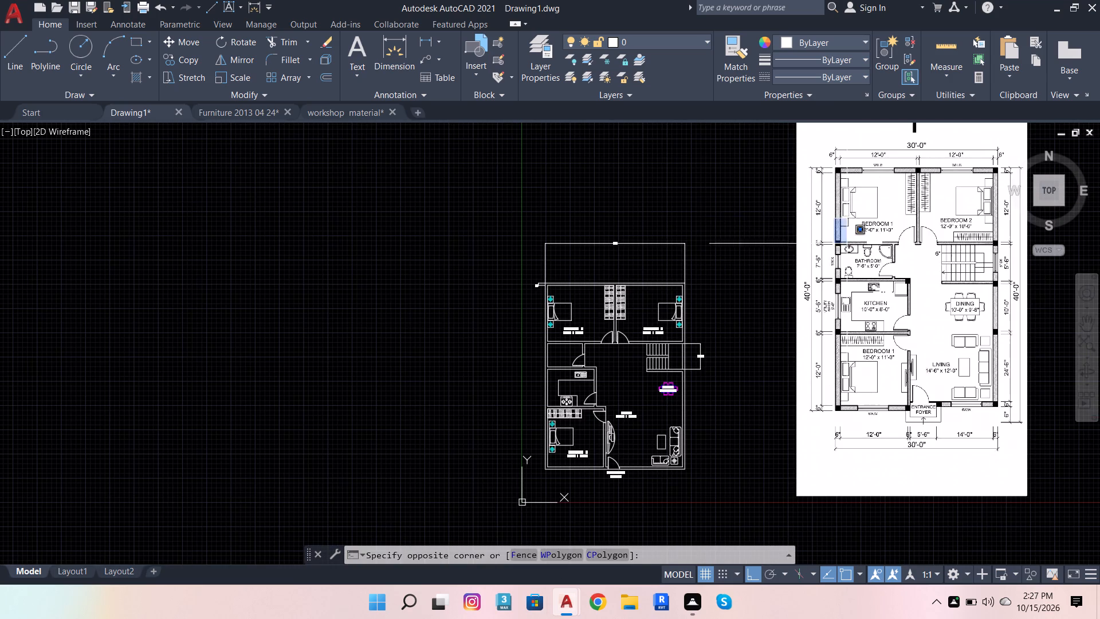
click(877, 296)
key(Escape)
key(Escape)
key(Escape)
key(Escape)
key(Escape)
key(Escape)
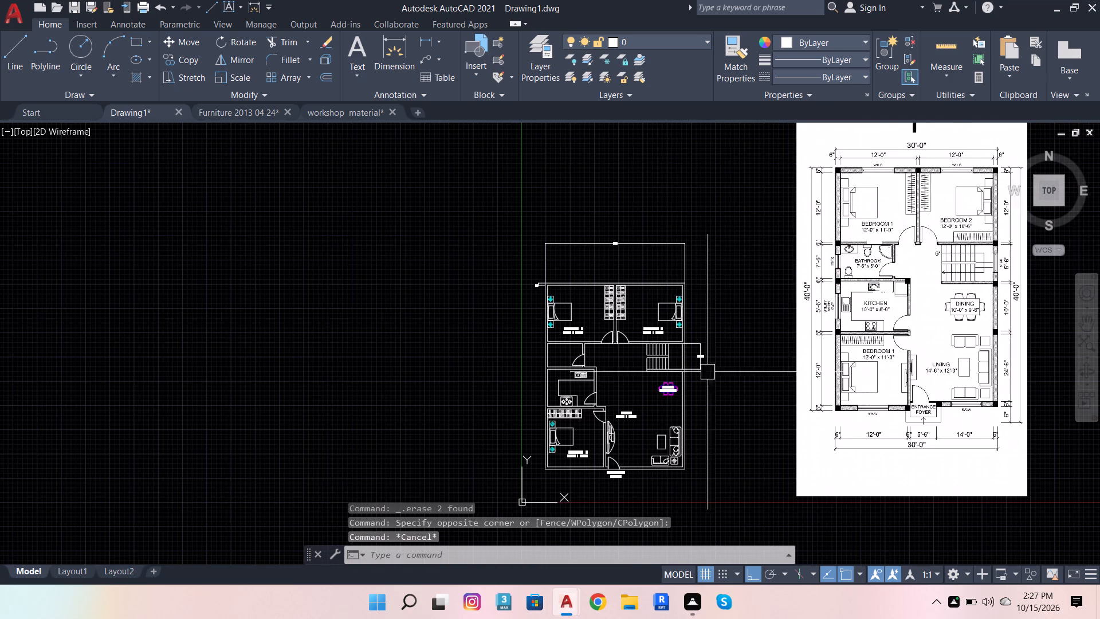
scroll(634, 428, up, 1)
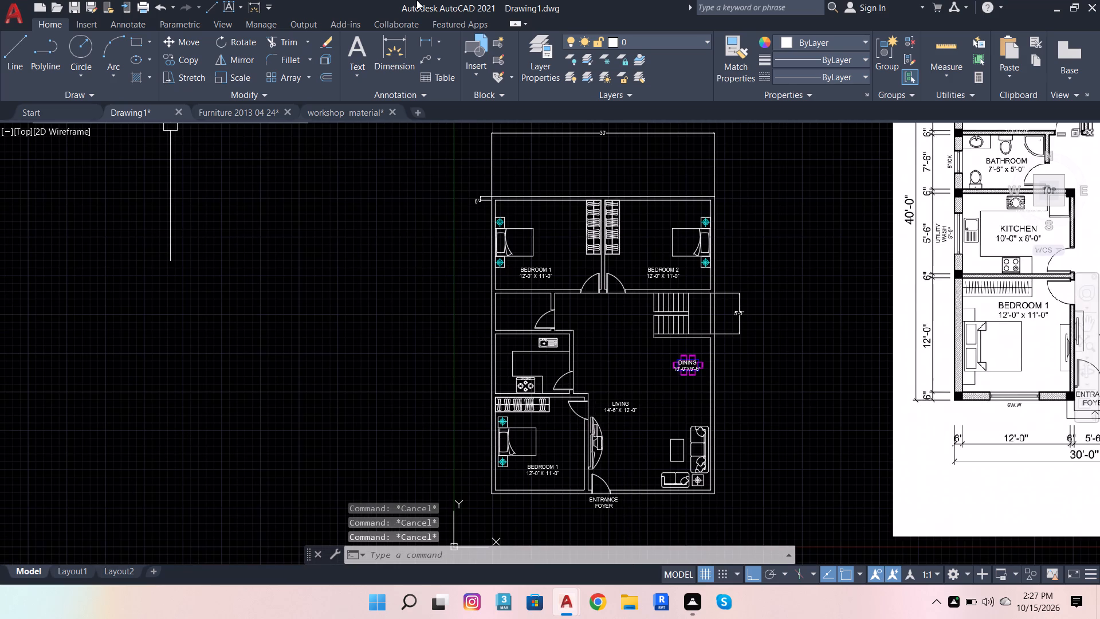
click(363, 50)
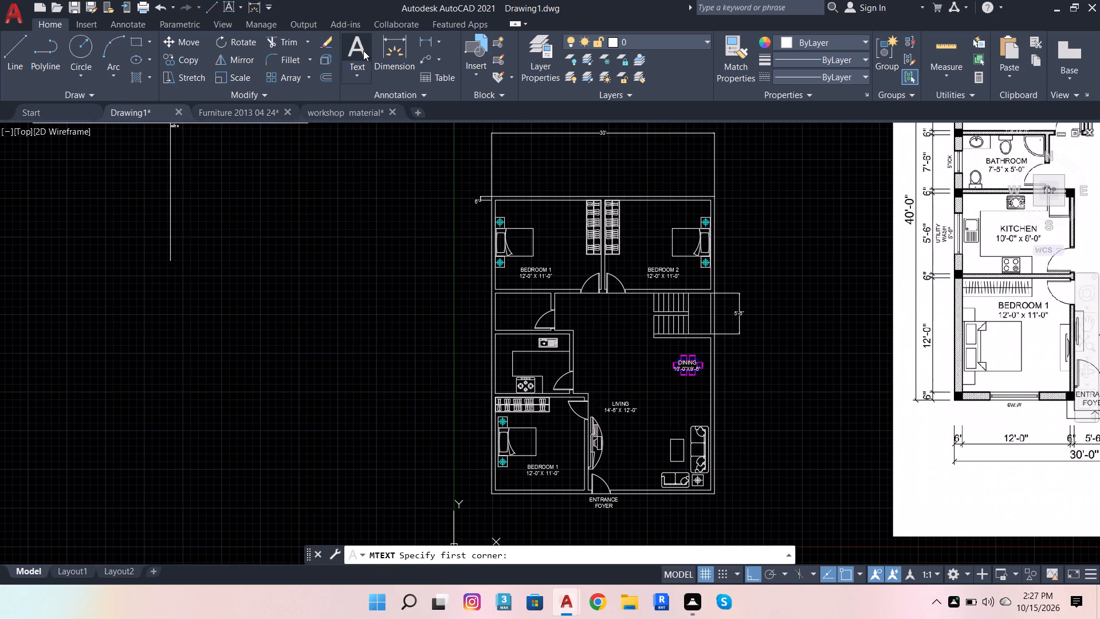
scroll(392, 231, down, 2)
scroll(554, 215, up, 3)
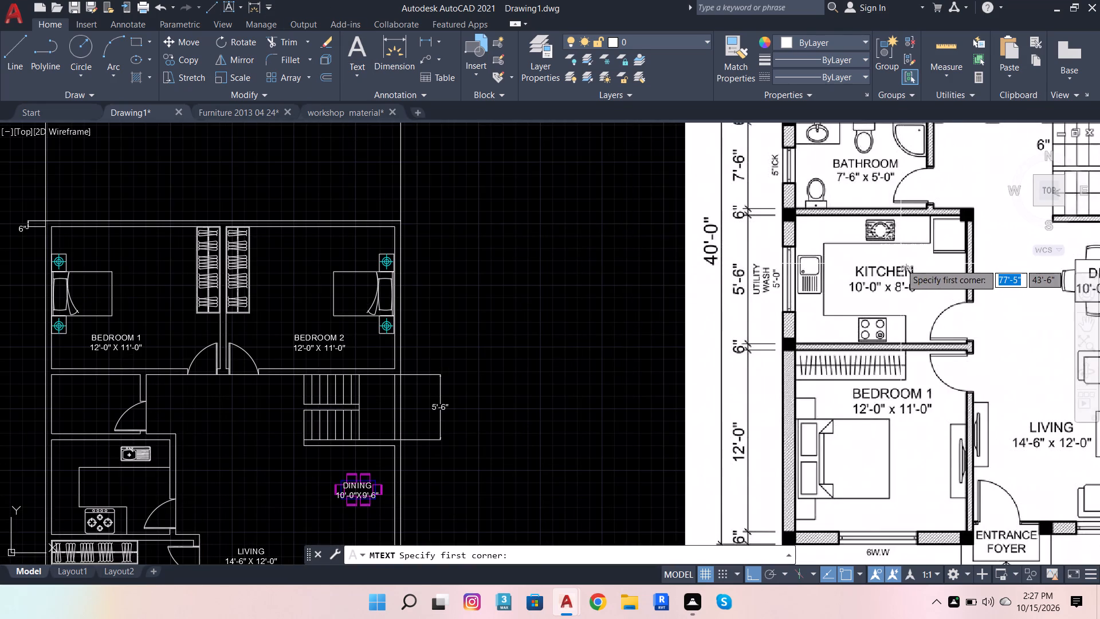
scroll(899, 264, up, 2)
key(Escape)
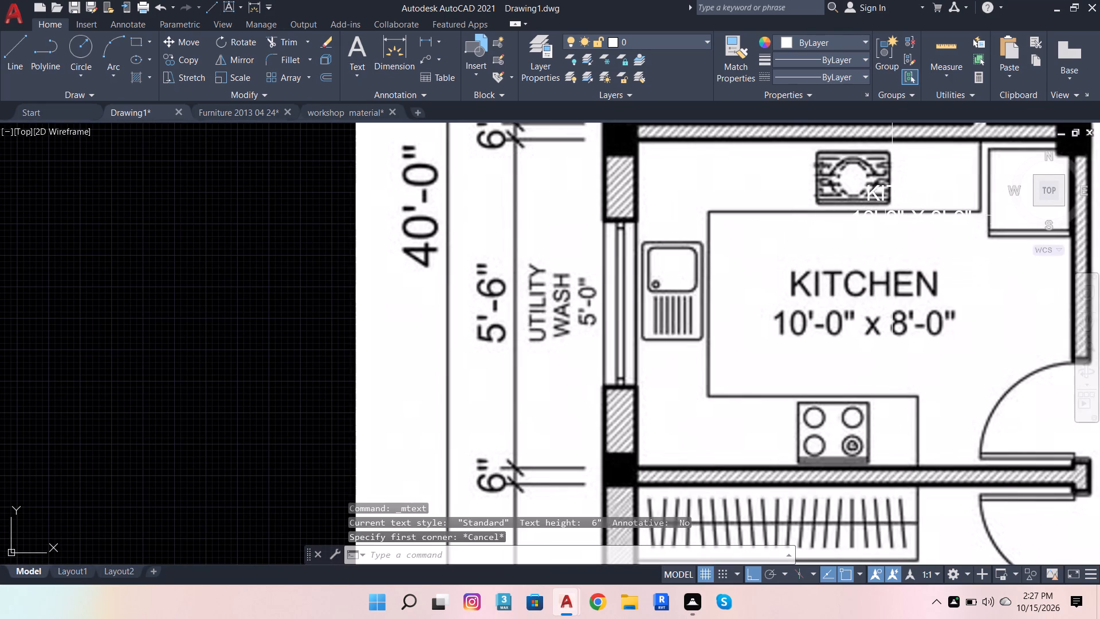
Move the KITCHEN 10'-0" X 8'-0" label from the reference plan into the drawn kitchen, with Ortho turned off.
click(892, 207)
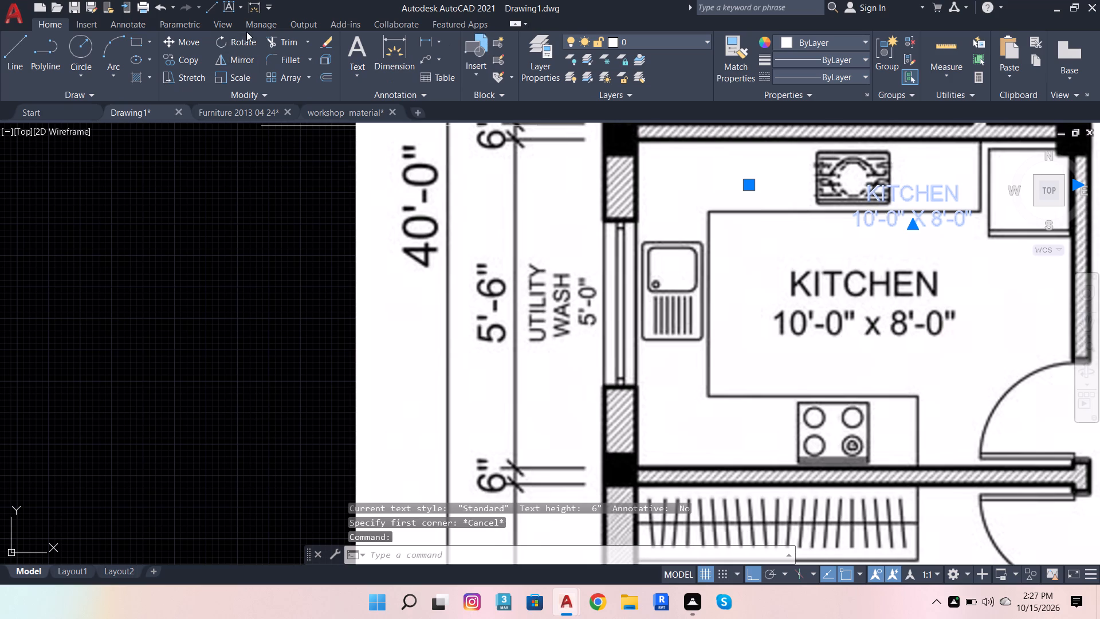
click(191, 41)
click(987, 198)
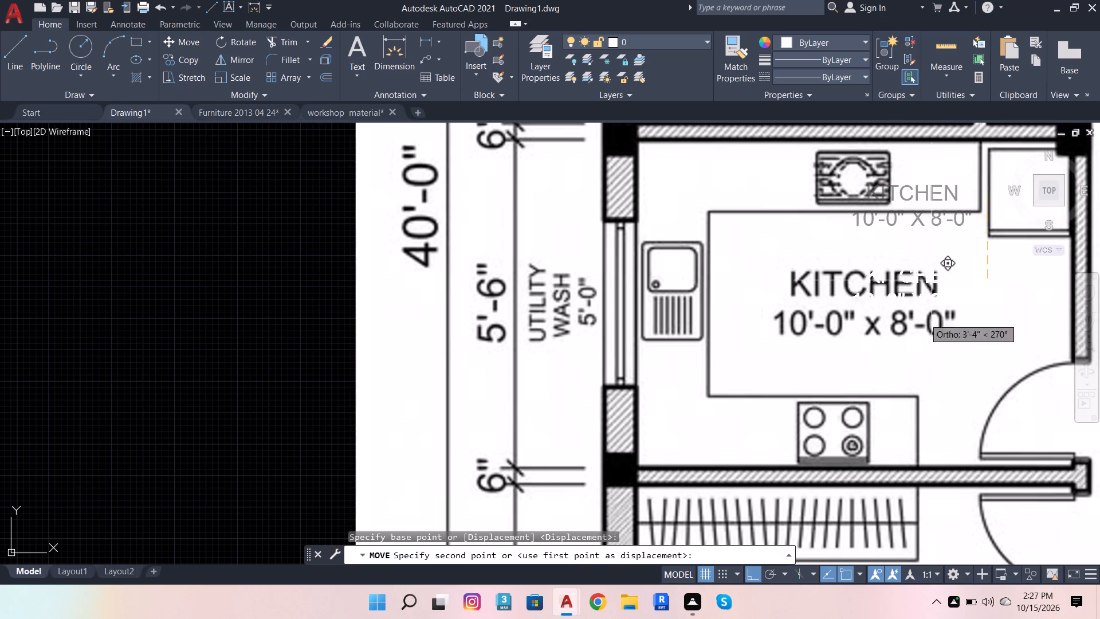
click(747, 573)
scroll(780, 512, down, 4)
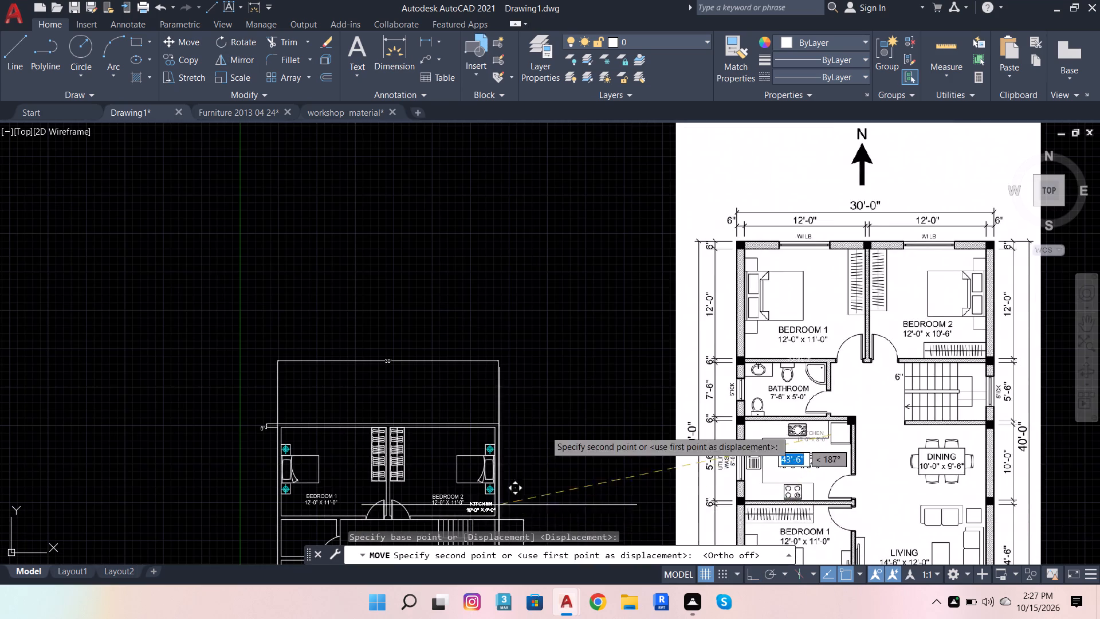
scroll(560, 402, down, 3)
scroll(499, 440, up, 6)
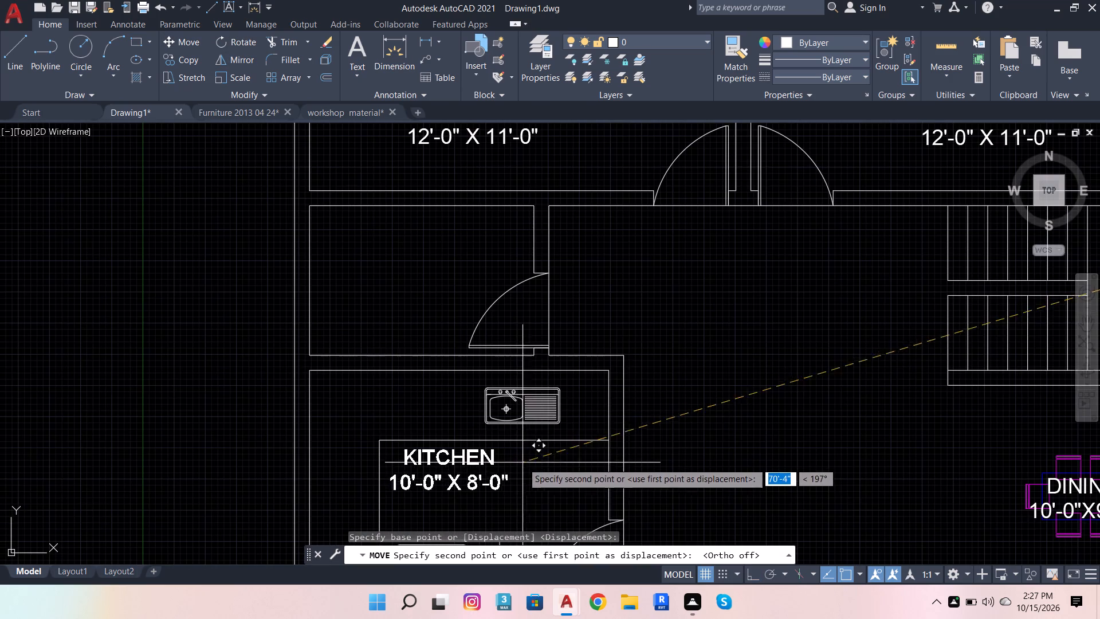
click(546, 491)
Move the BATHROOM 7'-6"X5'-0" label from the reference plan into the drawn bathroom below the upper Bedroom 1.
scroll(474, 436, down, 5)
scroll(583, 404, up, 1)
scroll(707, 359, up, 1)
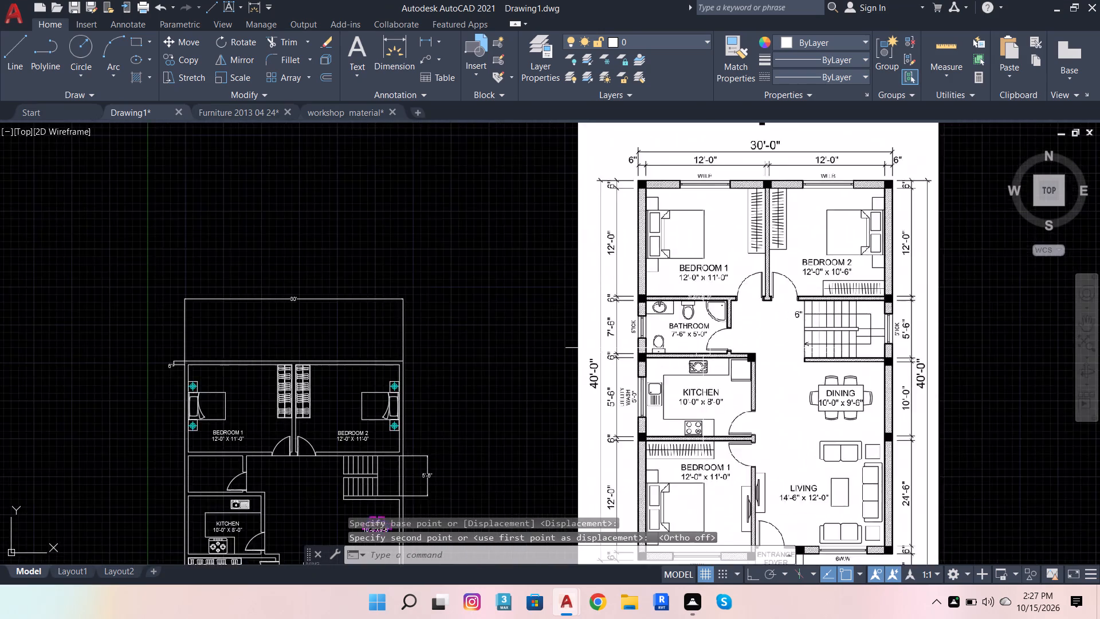
scroll(701, 340, up, 1)
click(733, 263)
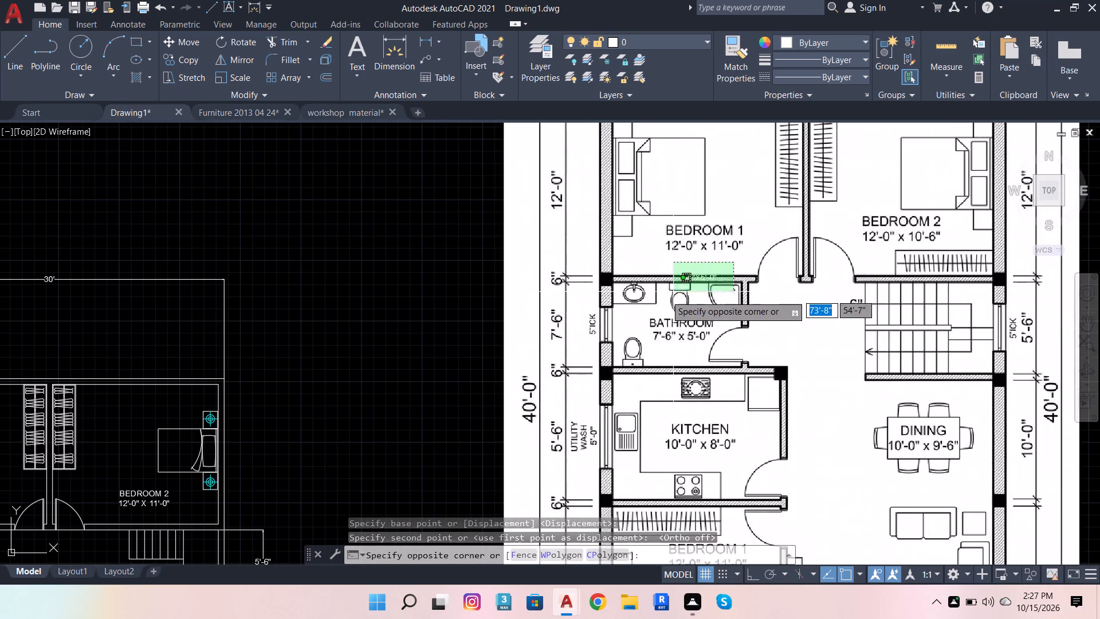
click(651, 304)
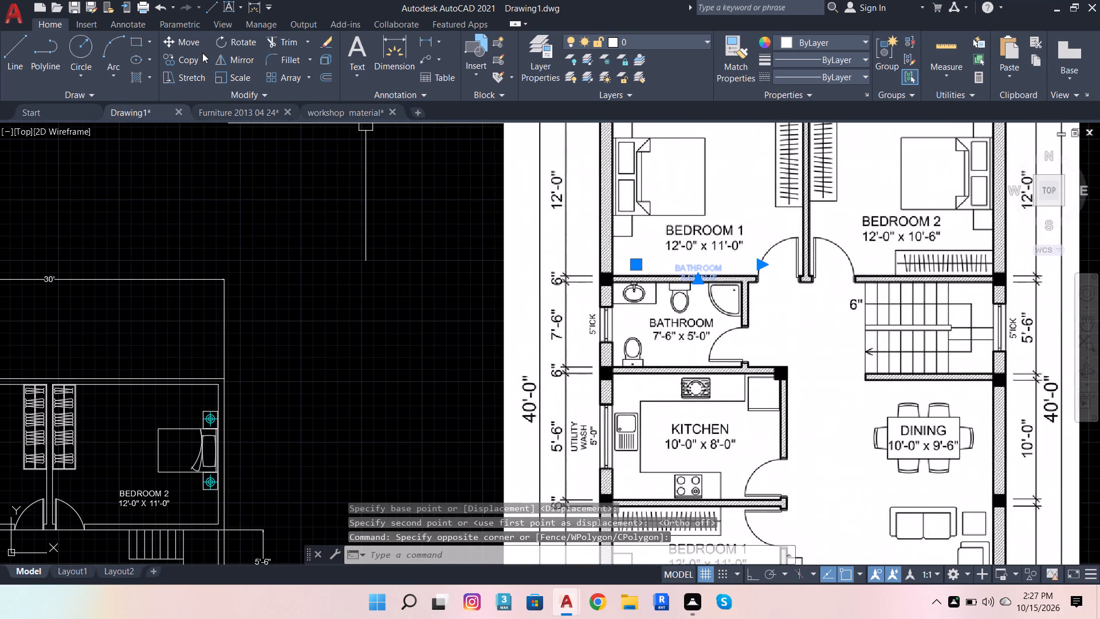
click(188, 31)
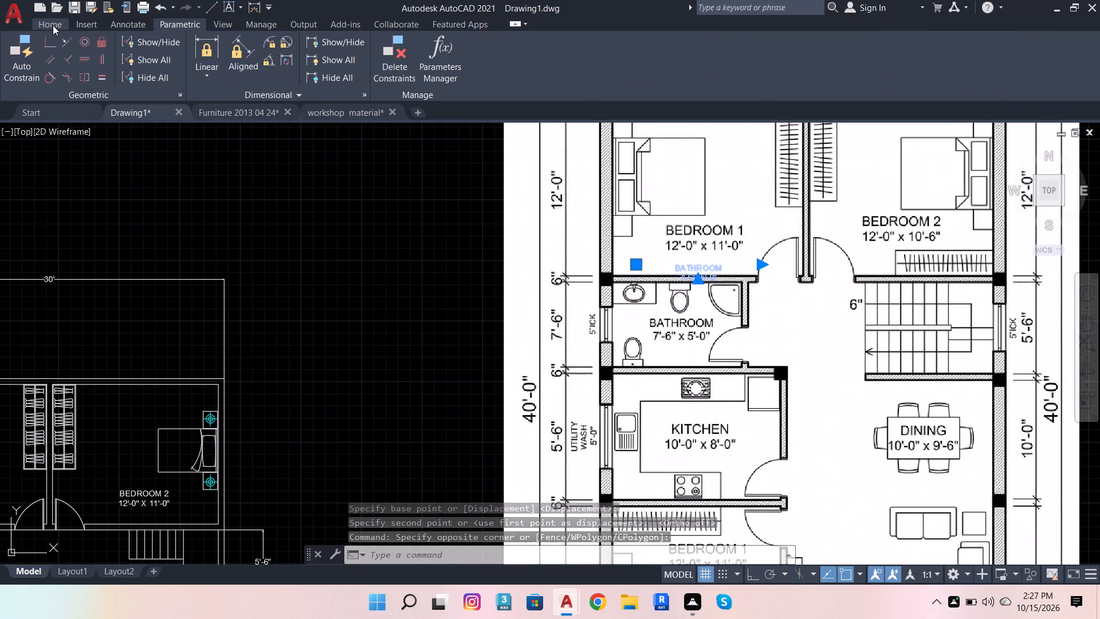
click(53, 25)
click(190, 41)
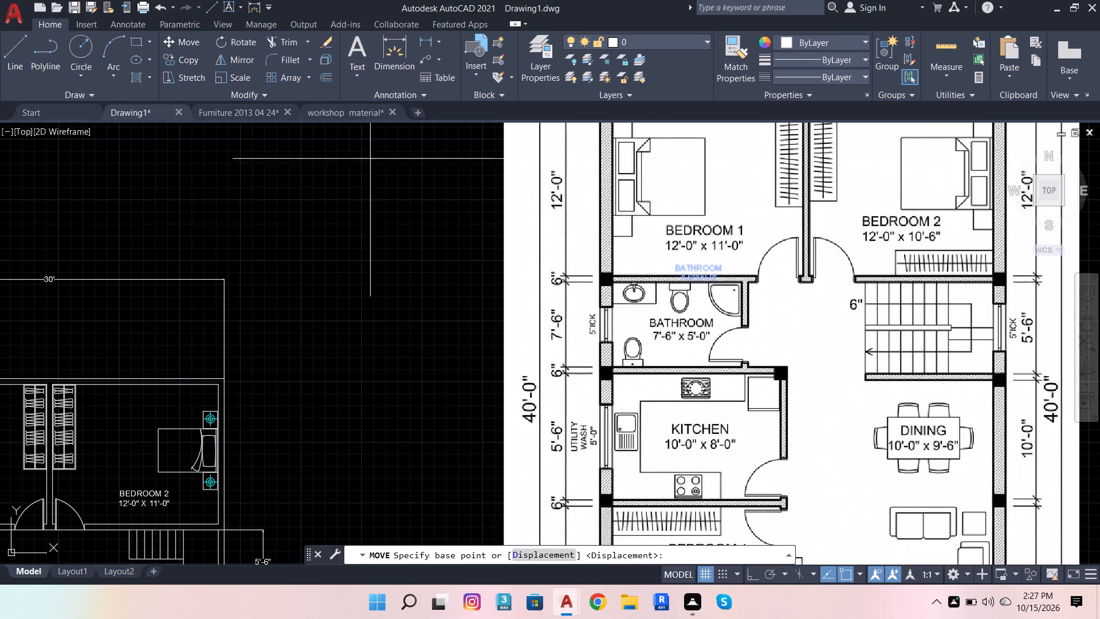
scroll(689, 250, up, 4)
scroll(698, 410, up, 2)
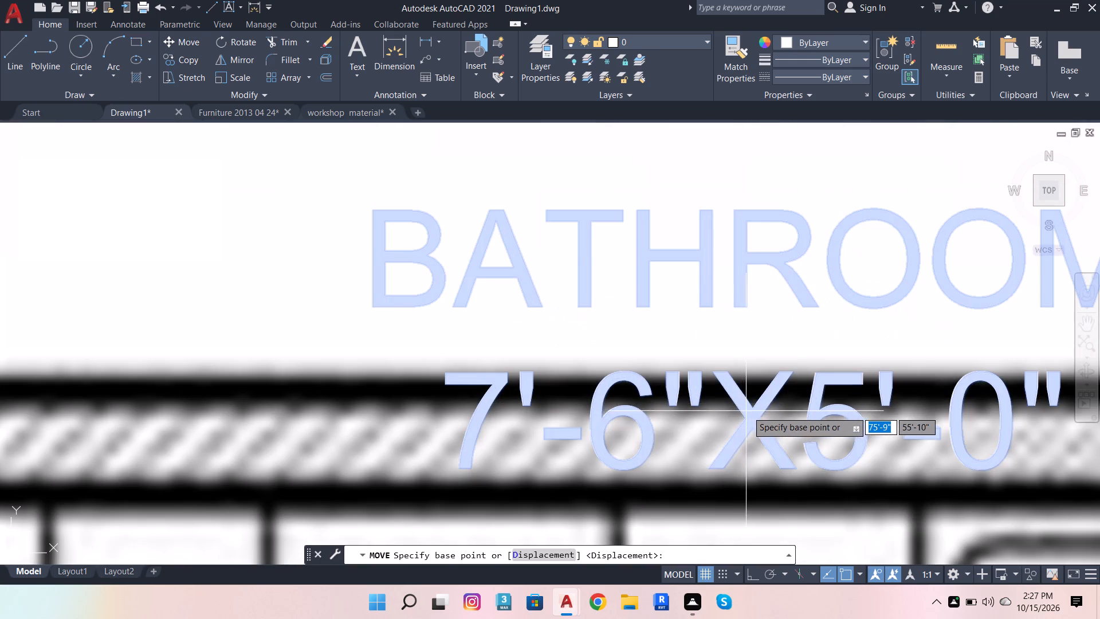
click(749, 411)
scroll(863, 339, down, 10)
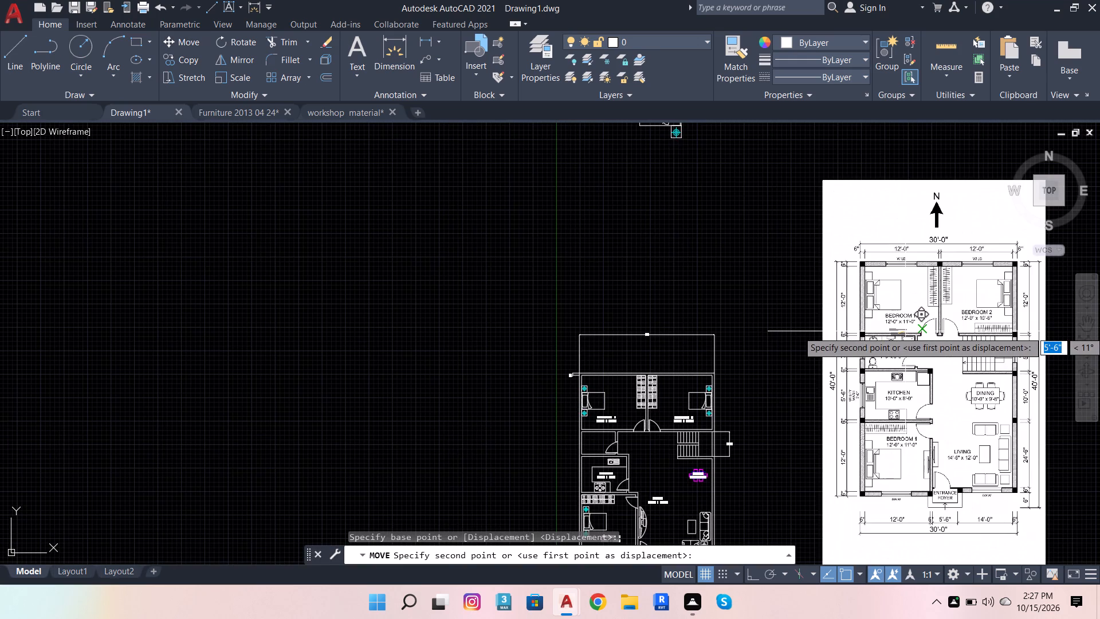
scroll(689, 448, down, 1)
scroll(539, 477, up, 1)
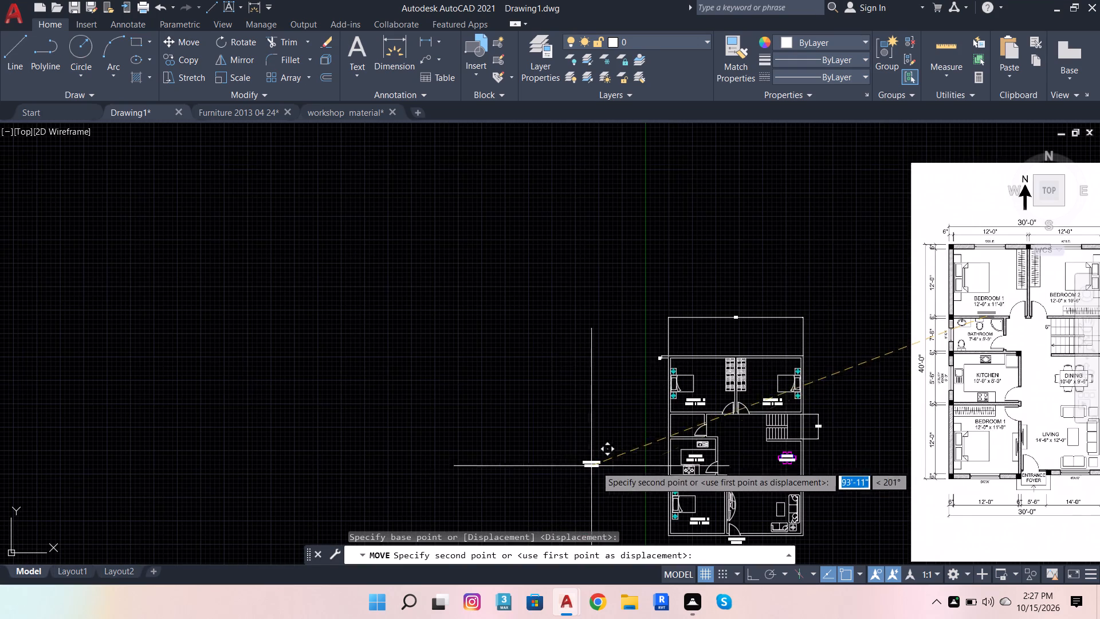
scroll(684, 446, up, 3)
scroll(689, 376, up, 1)
click(689, 376)
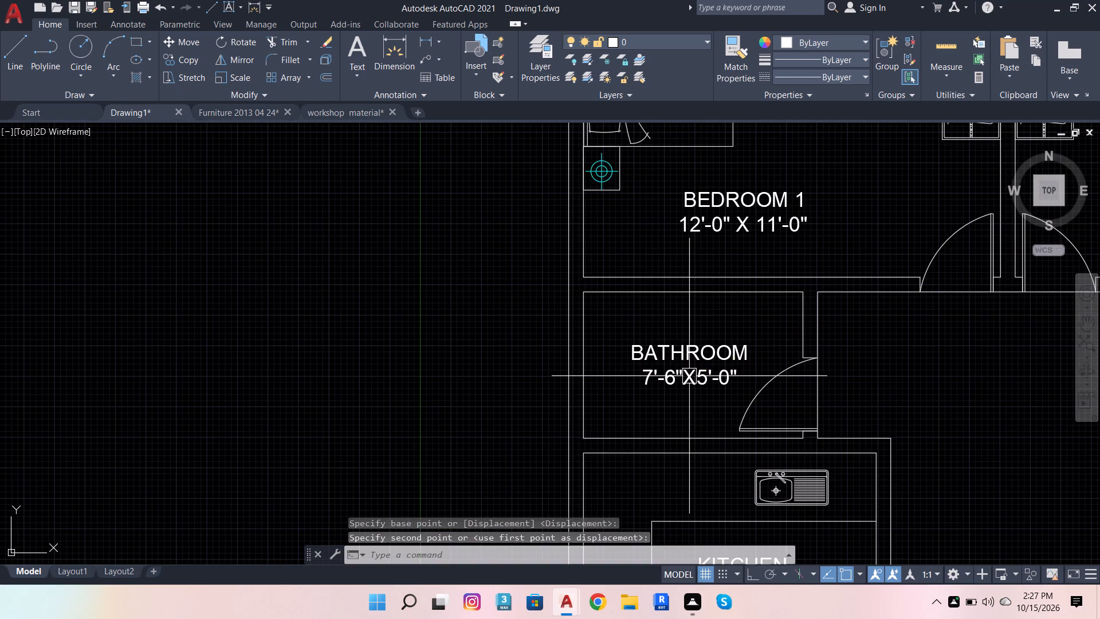
Add a 12' dimension along the upper Bedroom 1's inner west wall face, placed west of the house.
scroll(614, 309, down, 5)
scroll(898, 218, up, 2)
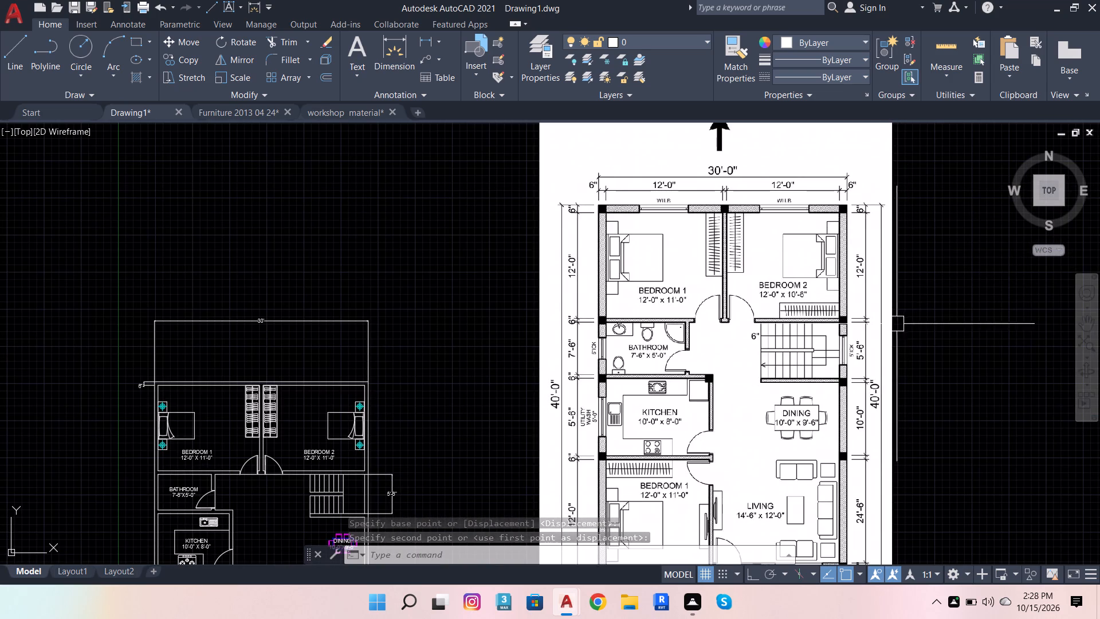
scroll(821, 234, down, 3)
key(Escape)
scroll(616, 301, up, 2)
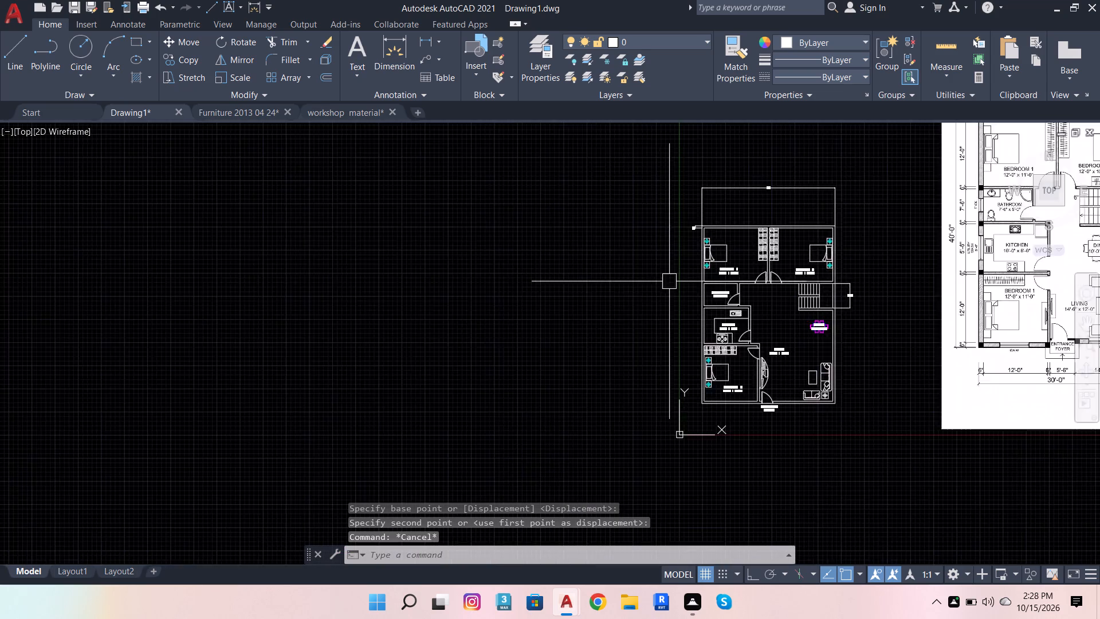
scroll(669, 281, up, 1)
click(398, 54)
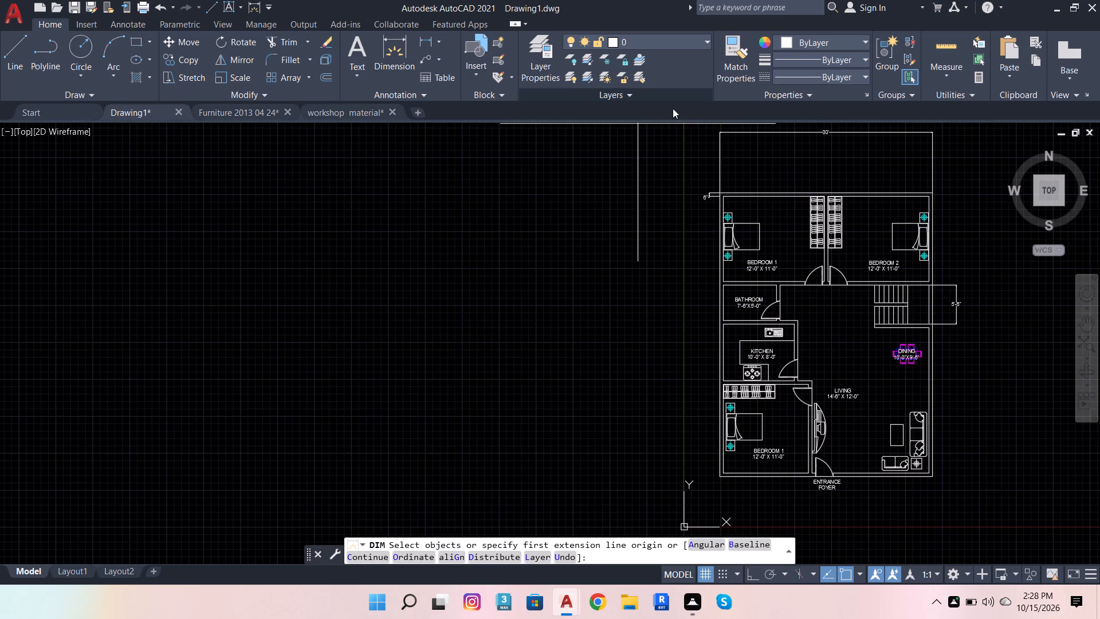
scroll(681, 174, up, 3)
click(804, 242)
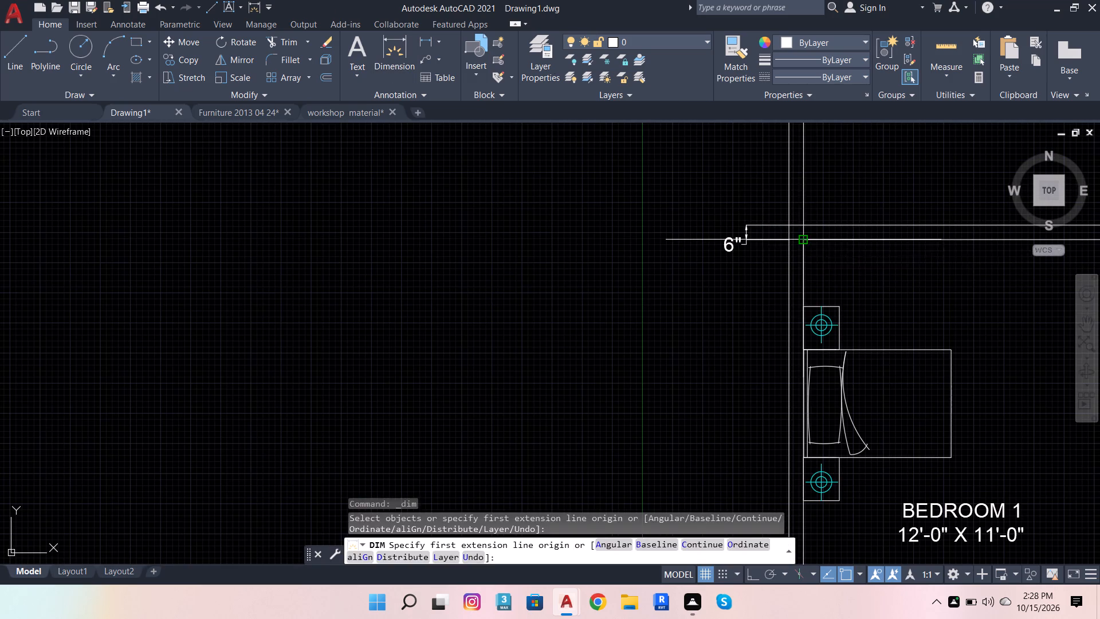
scroll(820, 301, down, 2)
scroll(822, 416, up, 2)
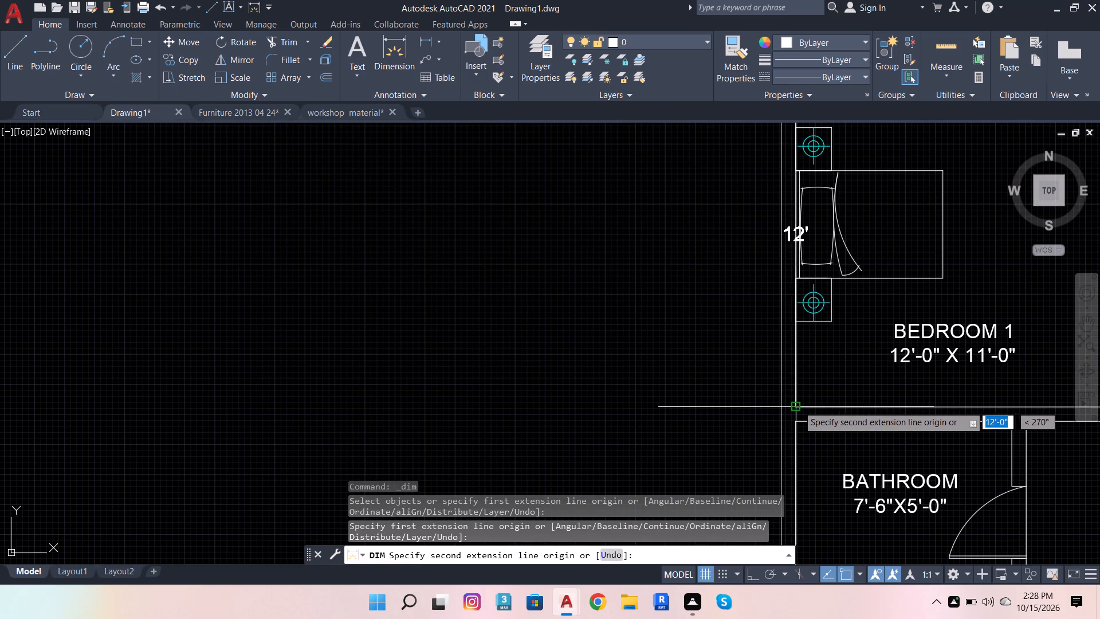
click(798, 406)
click(712, 384)
Add a 6" dimension across the wall between the upper Bedroom 1 and the bathroom, in line with the 12' dimension.
scroll(773, 408, up, 2)
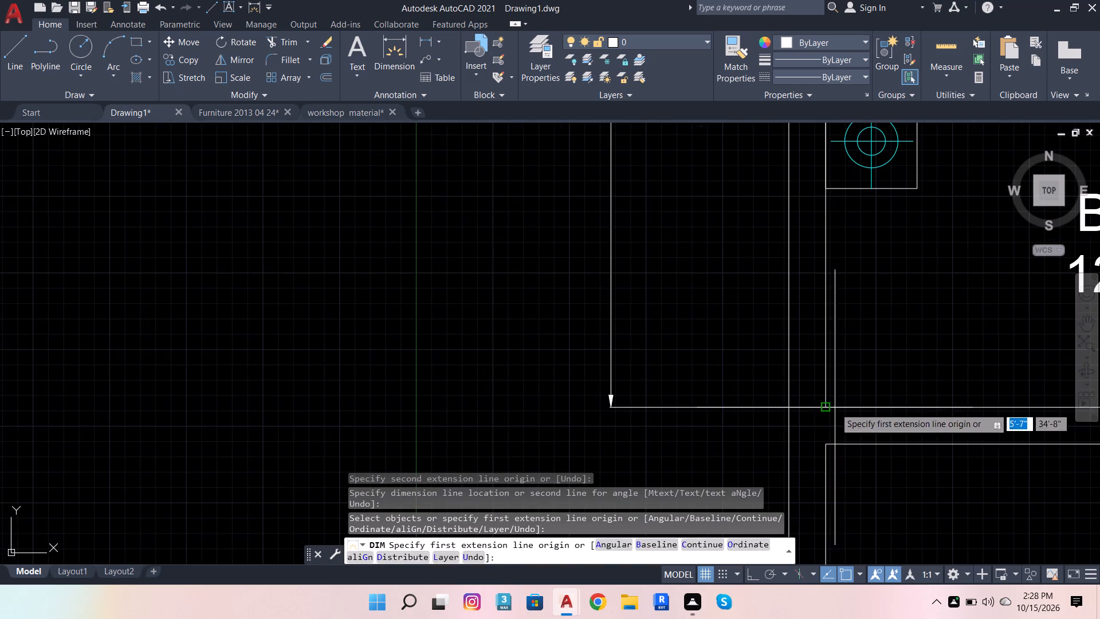
click(827, 406)
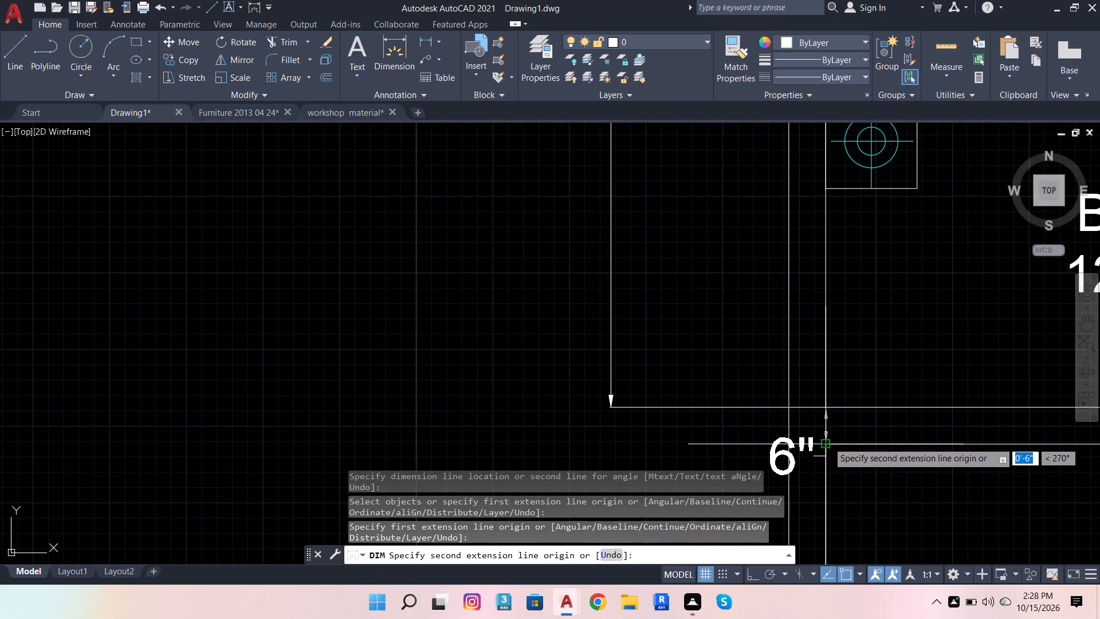
click(828, 442)
click(612, 450)
Turn Ortho on and add a 5' dimension for the bathroom's inner west wall line, in line with the dimensions above.
scroll(645, 308, down, 3)
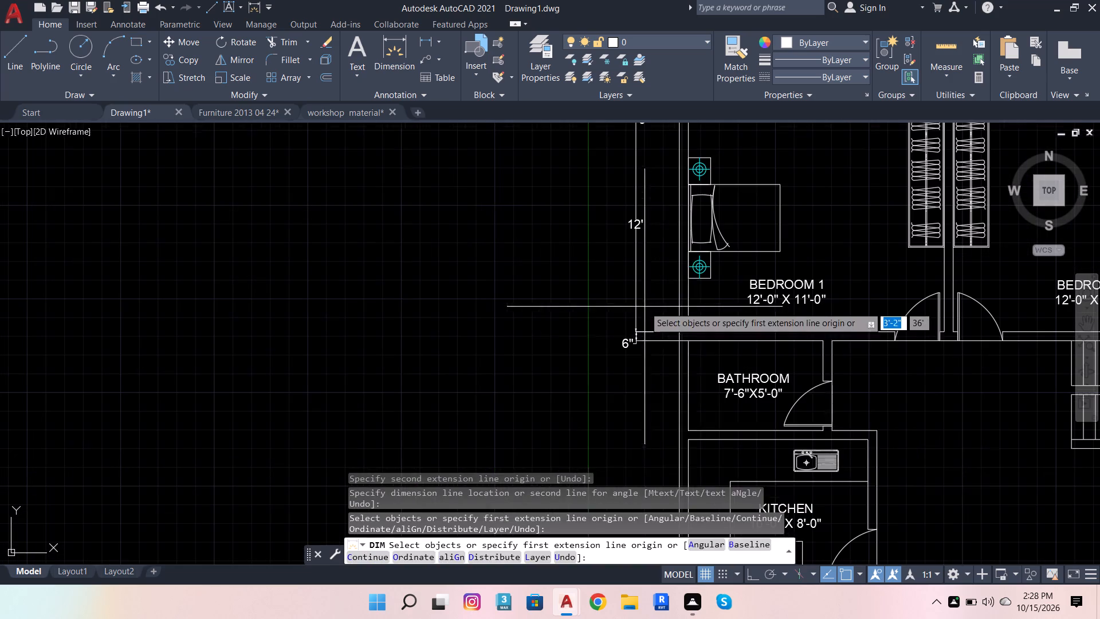
click(752, 575)
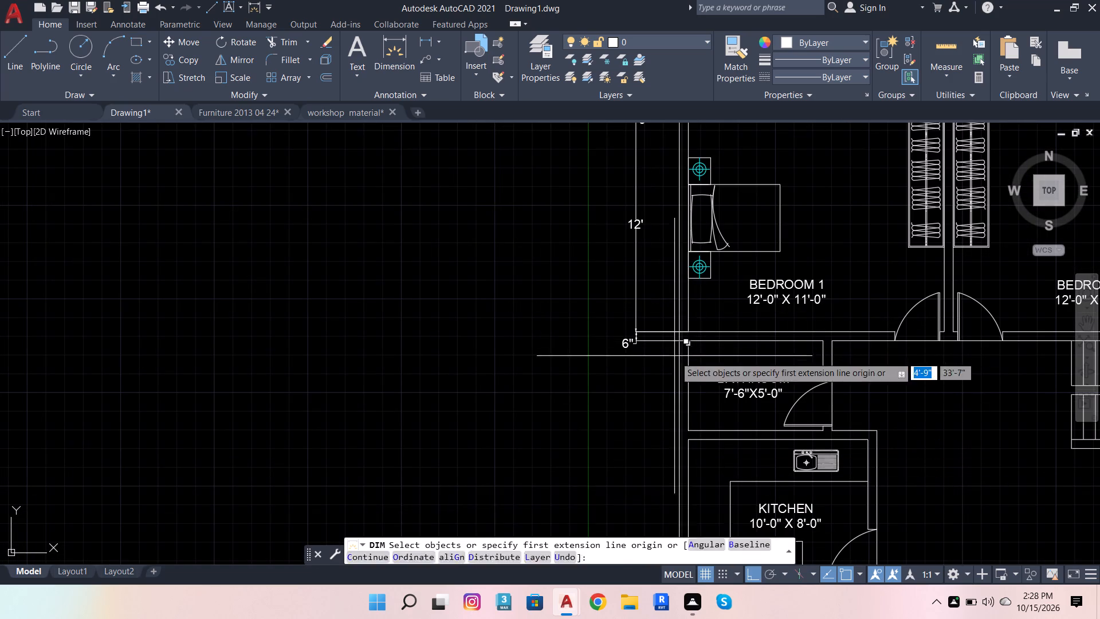
click(689, 382)
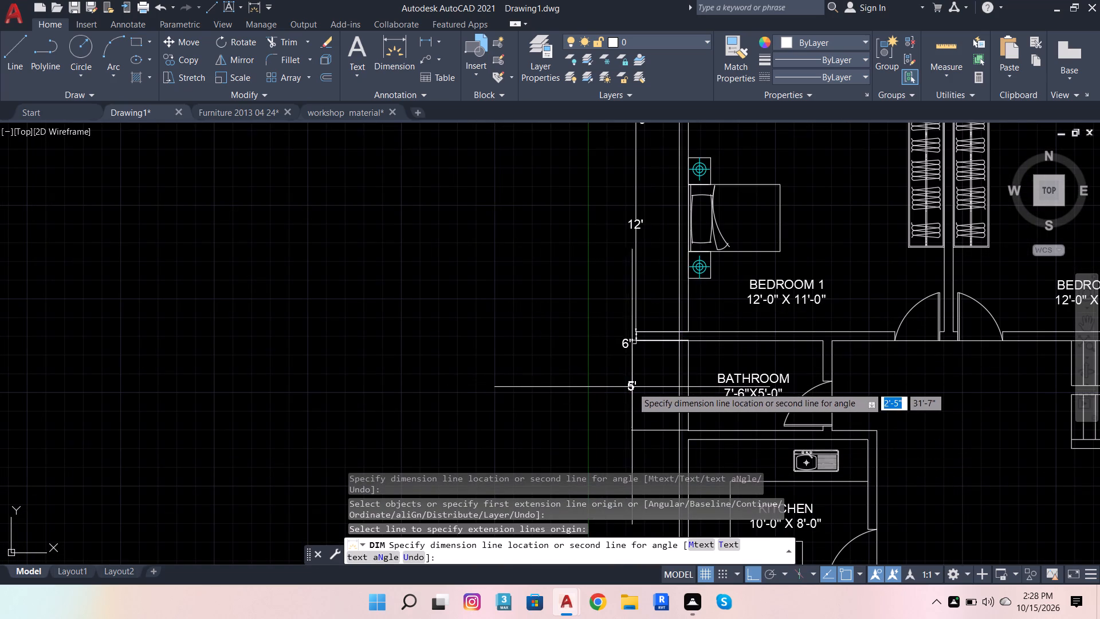
click(636, 389)
Dimension the kitchen's inner west wall line, placed in line with the bathroom's 5' dimension.
scroll(685, 437, down, 1)
scroll(688, 443, up, 3)
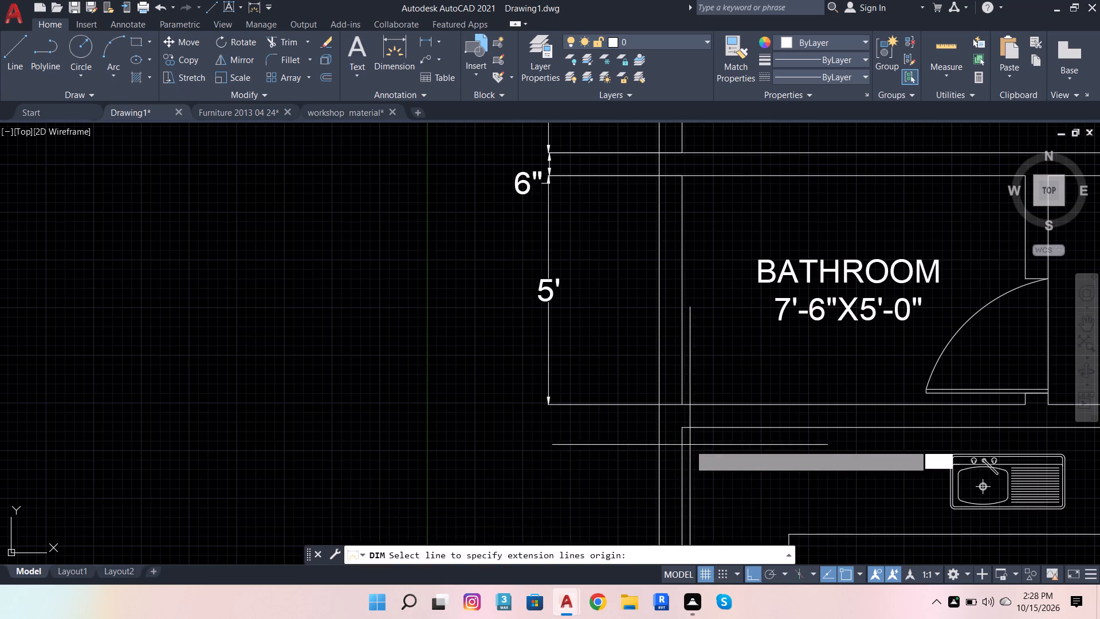
click(678, 452)
click(549, 430)
Add a 12'-6" dimension for the lower Bedroom 1's inner west wall line, placed west of the house.
scroll(579, 269, down, 6)
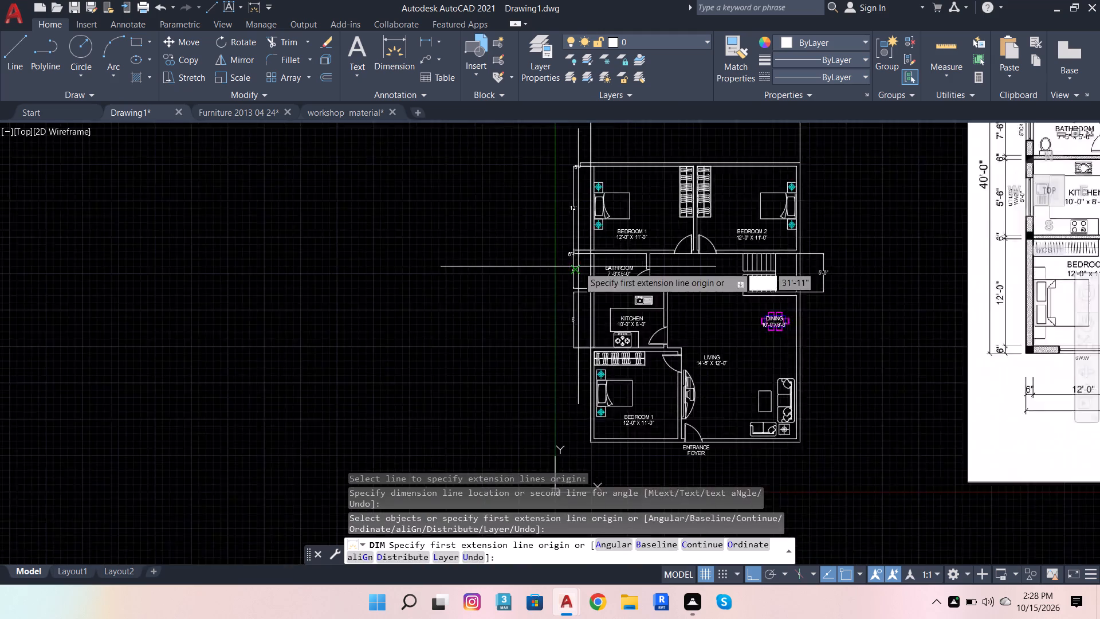
scroll(608, 340, up, 4)
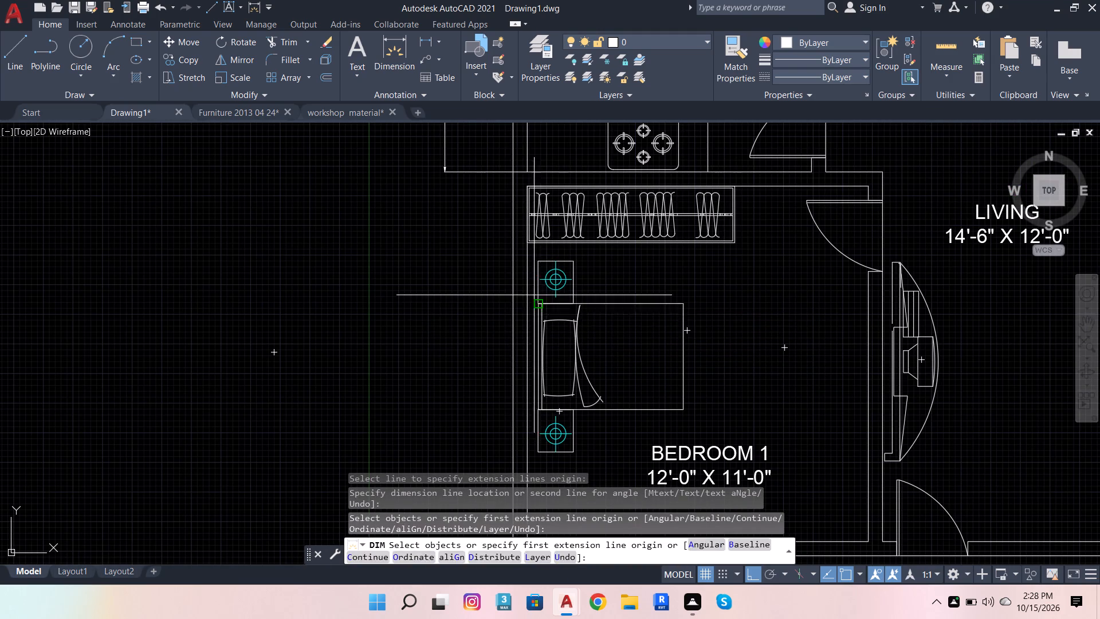
click(527, 281)
click(446, 291)
Add a 6" dimension across the wall between the kitchen and the lower Bedroom 1, in line with the west-side dimensions.
scroll(509, 224, down, 1)
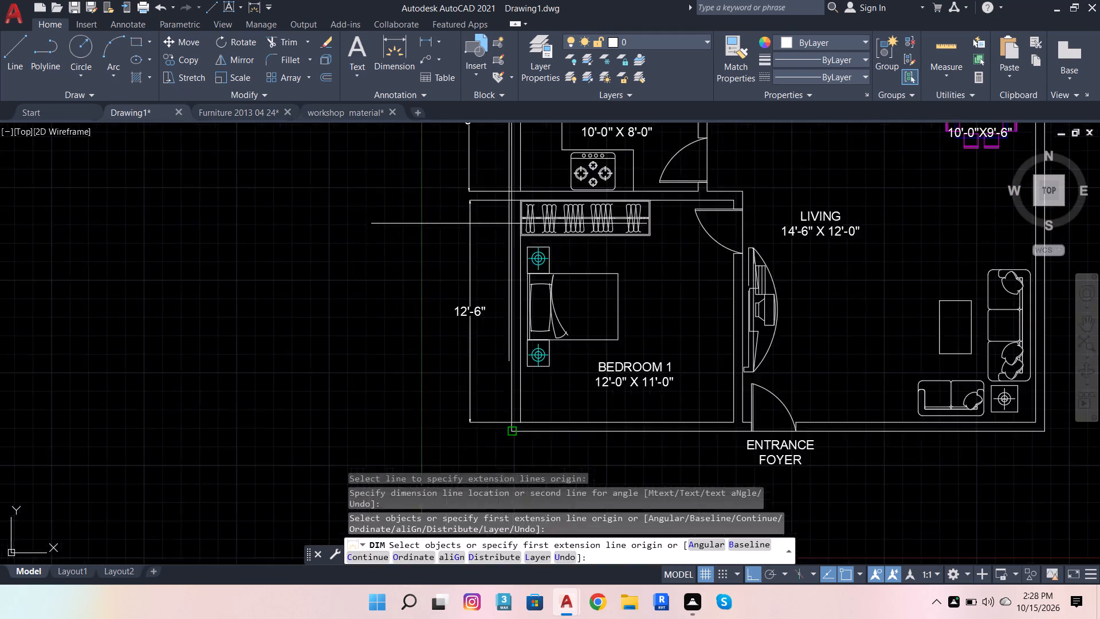
scroll(509, 224, down, 1)
scroll(515, 194, up, 4)
click(512, 253)
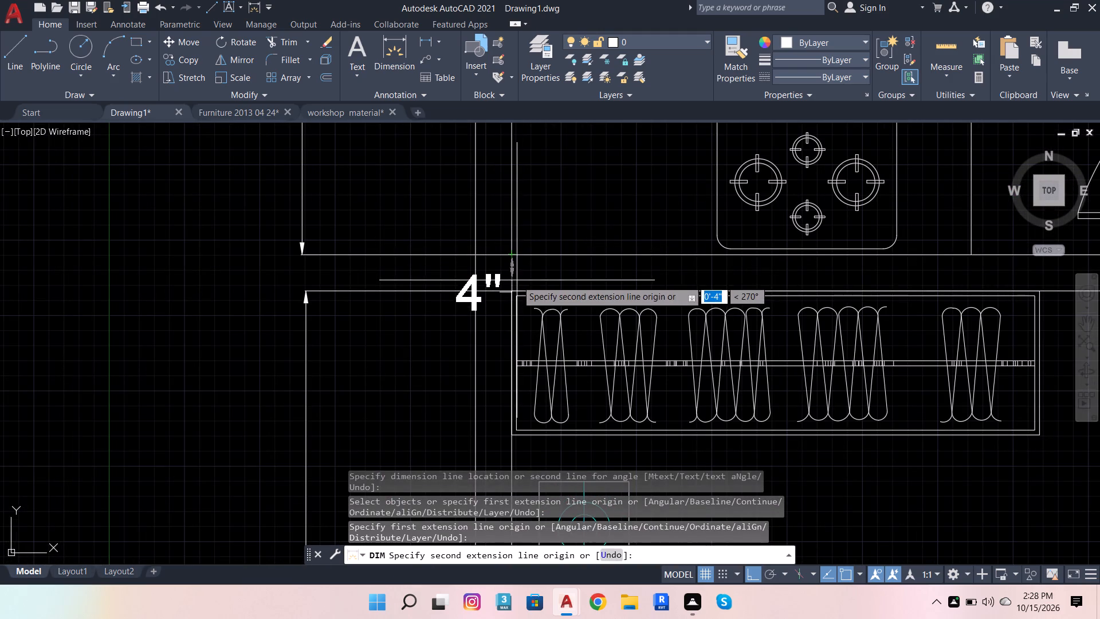
click(513, 288)
click(310, 277)
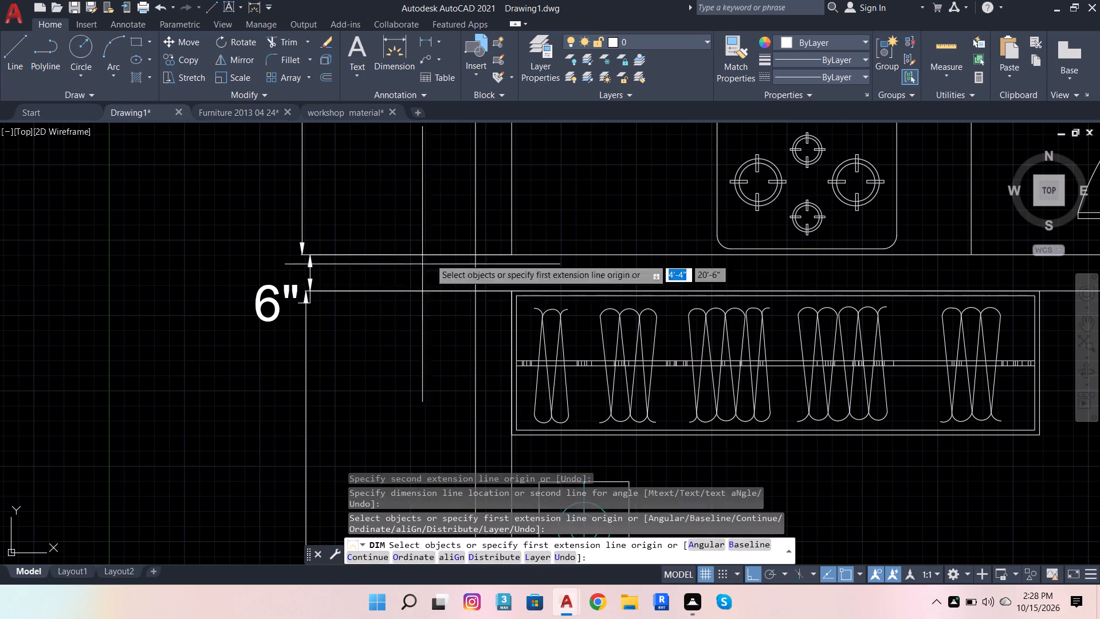
Add a 12' dimension for the lower Bedroom 1's inner south wall line, placed south of the house.
scroll(455, 229, down, 5)
scroll(484, 320, up, 4)
click(484, 280)
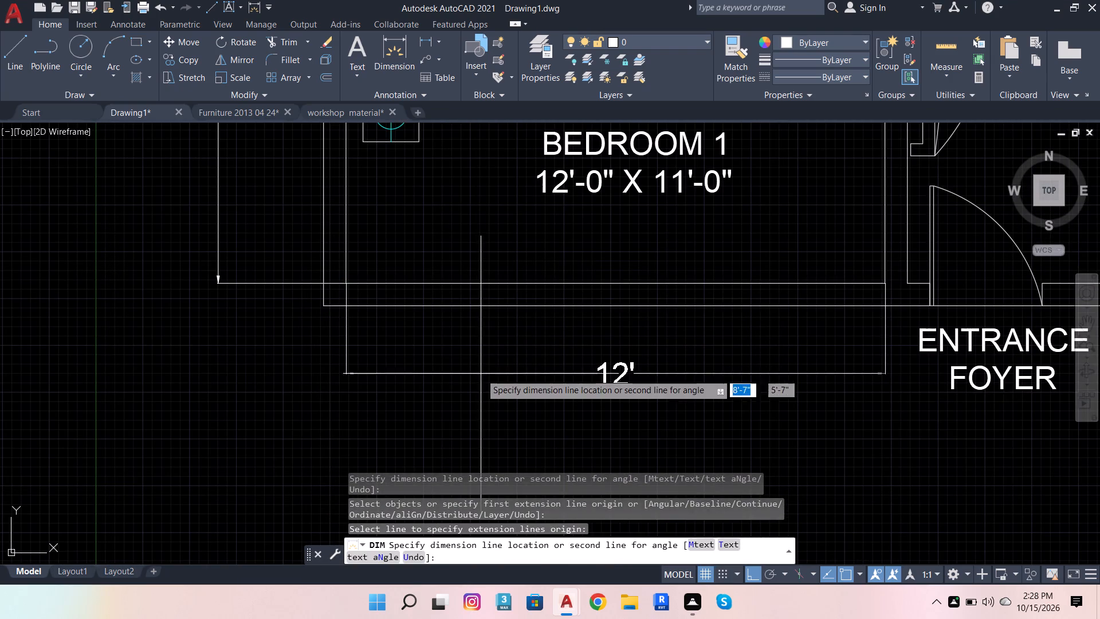
click(481, 374)
Add a 16'-6" dimension along the living room's inner south wall, in line with the 12' dimension below Bedroom 1.
scroll(214, 289, down, 3)
scroll(371, 288, up, 3)
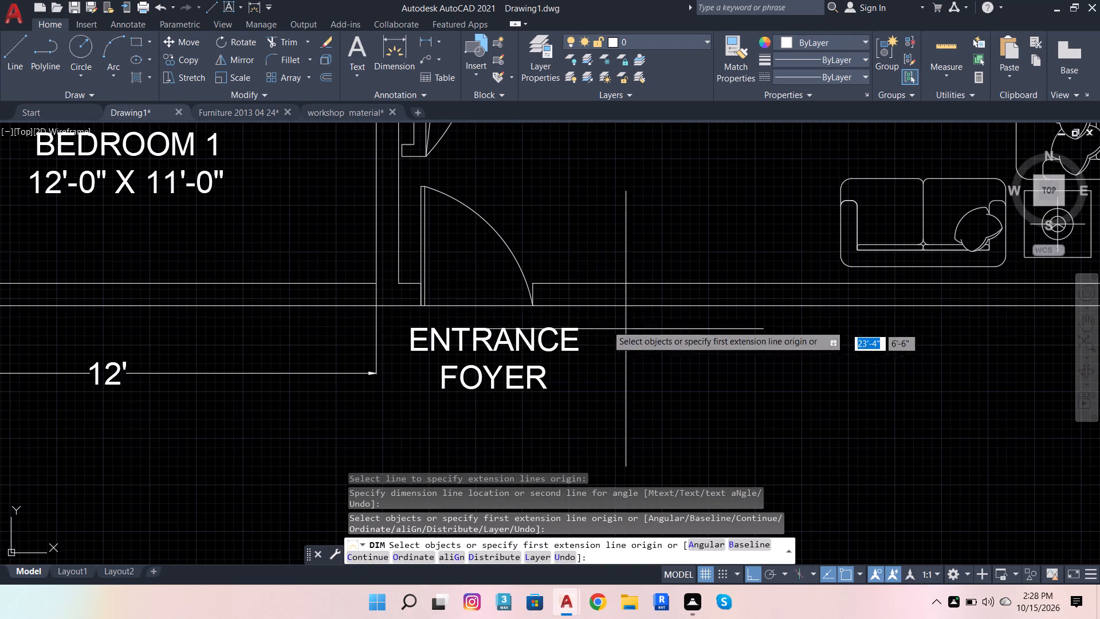
click(399, 281)
scroll(329, 304, down, 3)
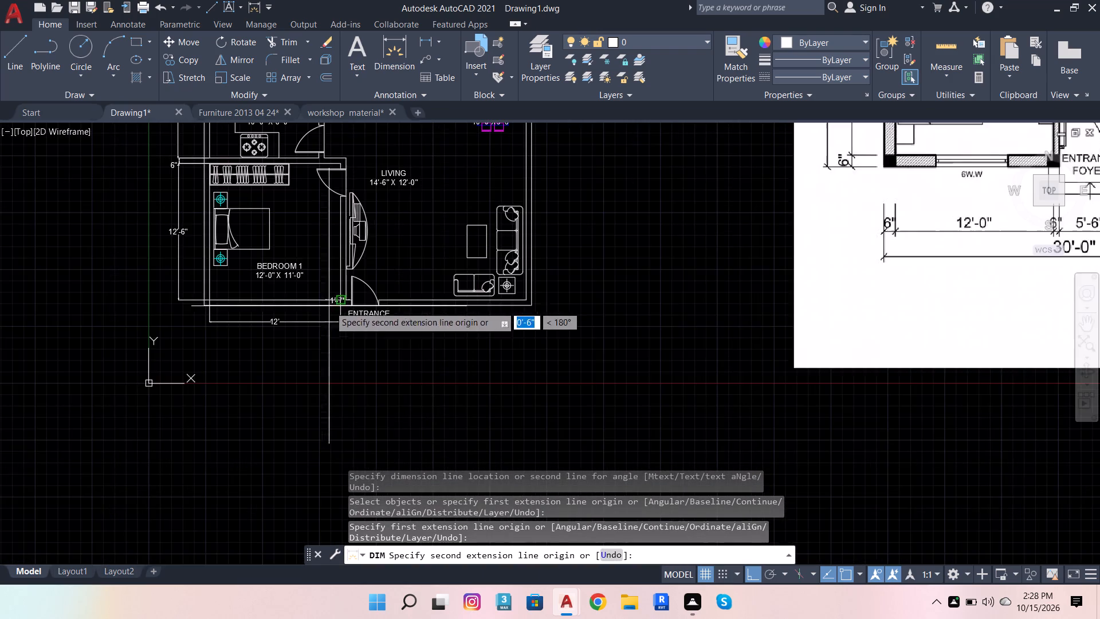
scroll(529, 299, up, 4)
click(499, 303)
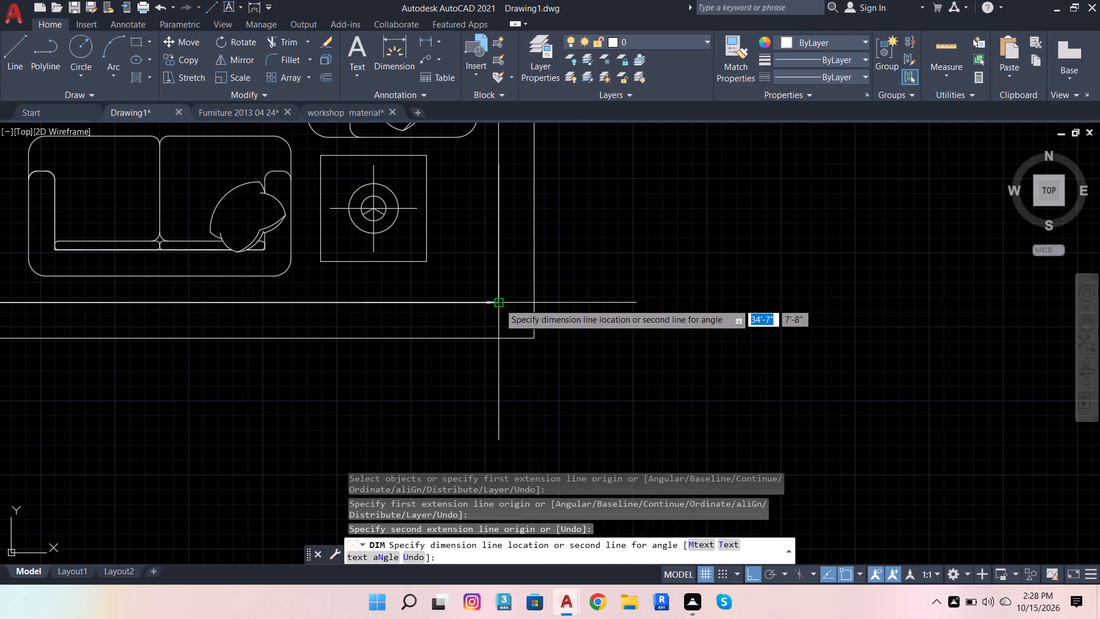
scroll(500, 303, down, 4)
scroll(421, 327, up, 1)
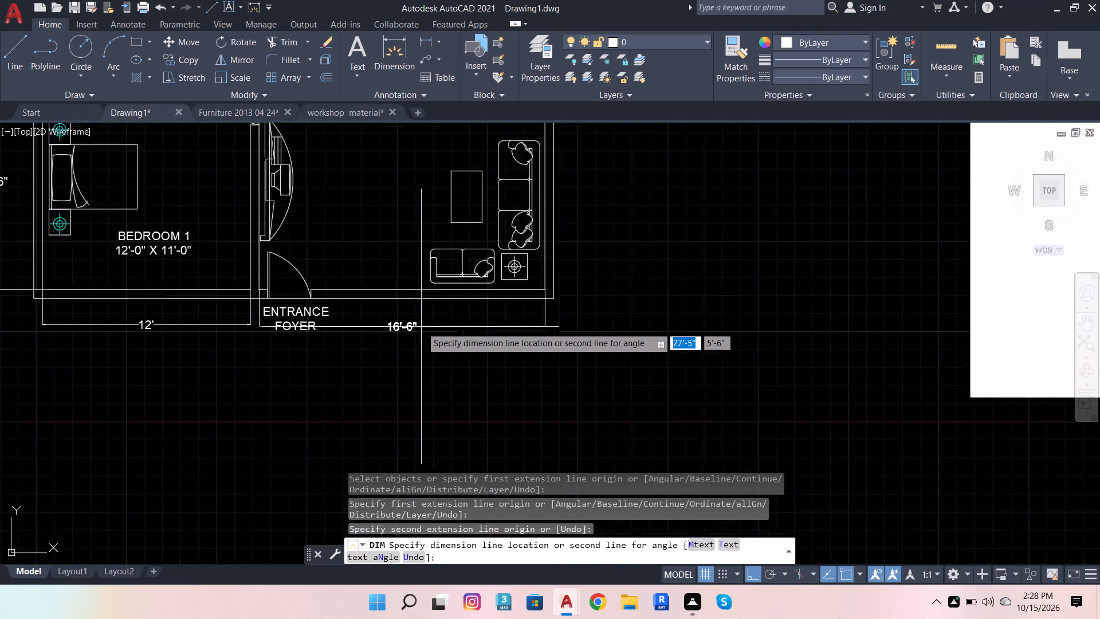
scroll(421, 327, up, 2)
click(423, 315)
Add a 20'-6" dimension along the living and dining area's inner east wall, in line with the stairs' 5'-6" dimension.
scroll(435, 350, down, 4)
scroll(513, 284, up, 1)
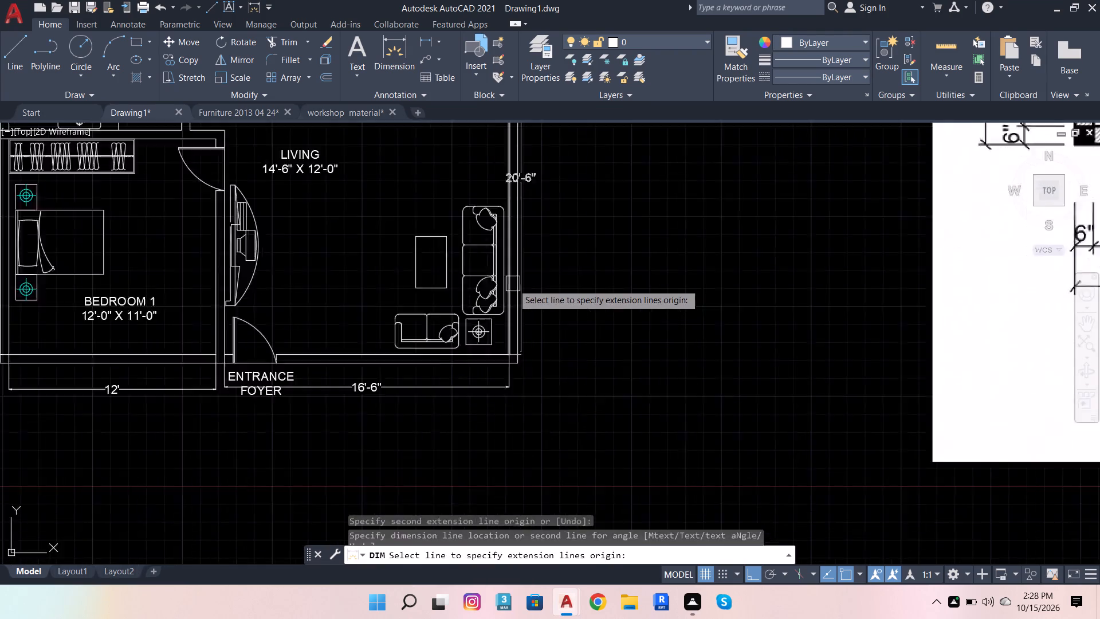
scroll(513, 284, up, 2)
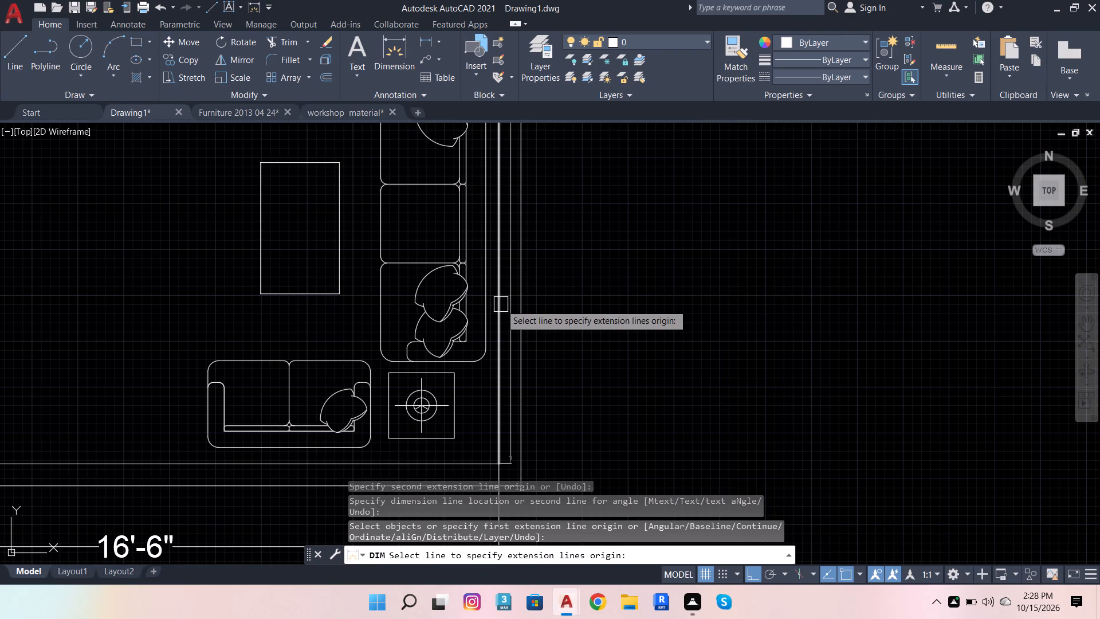
click(500, 462)
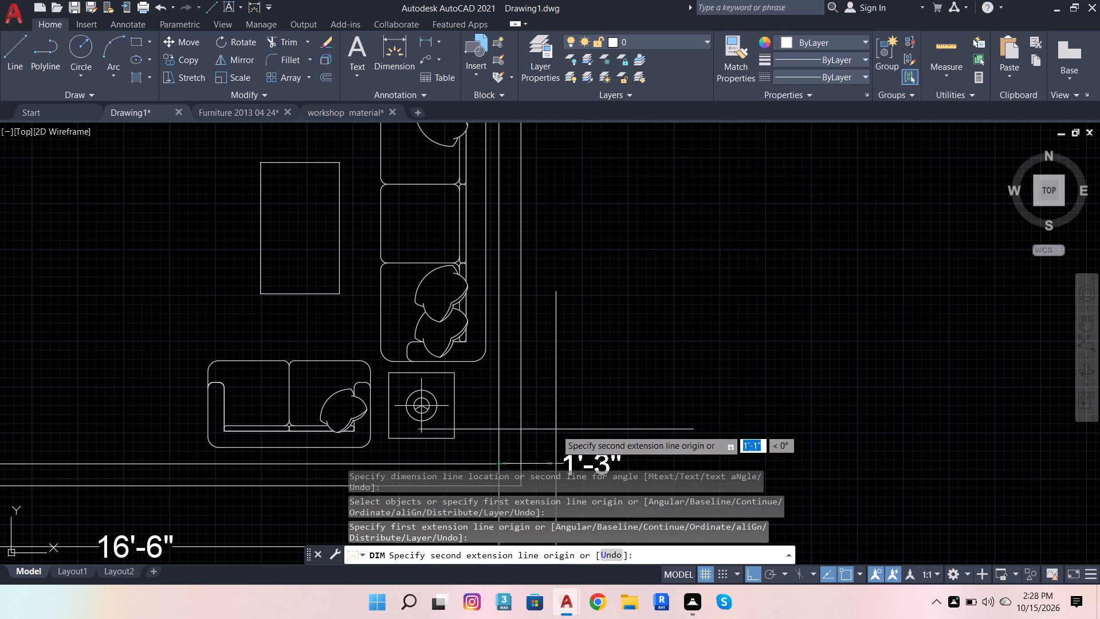
scroll(557, 429, down, 6)
scroll(554, 344, up, 4)
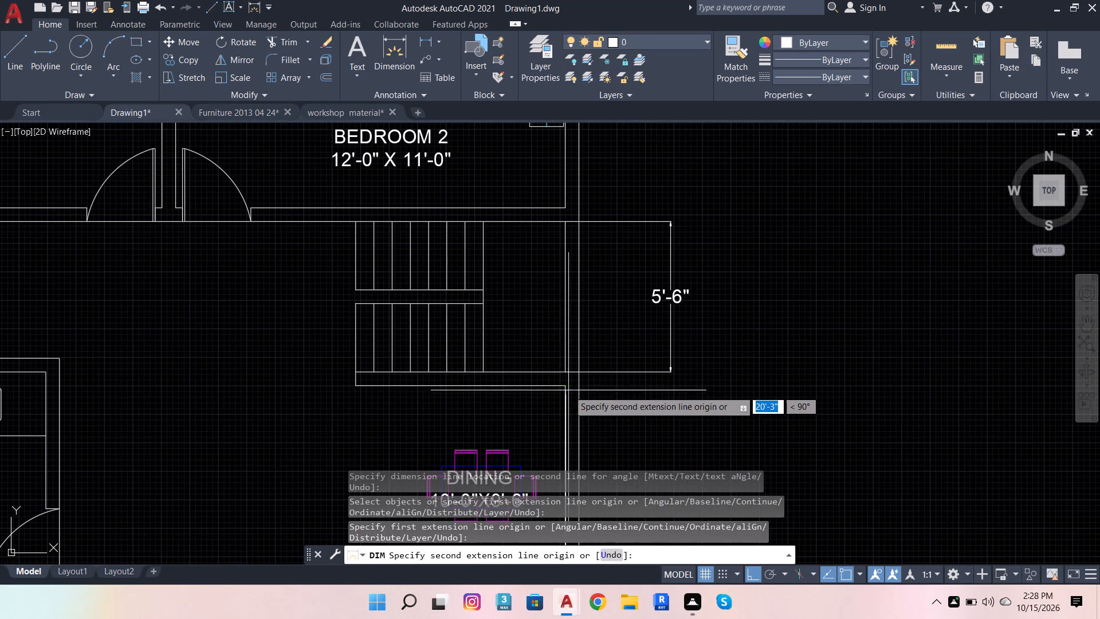
click(566, 387)
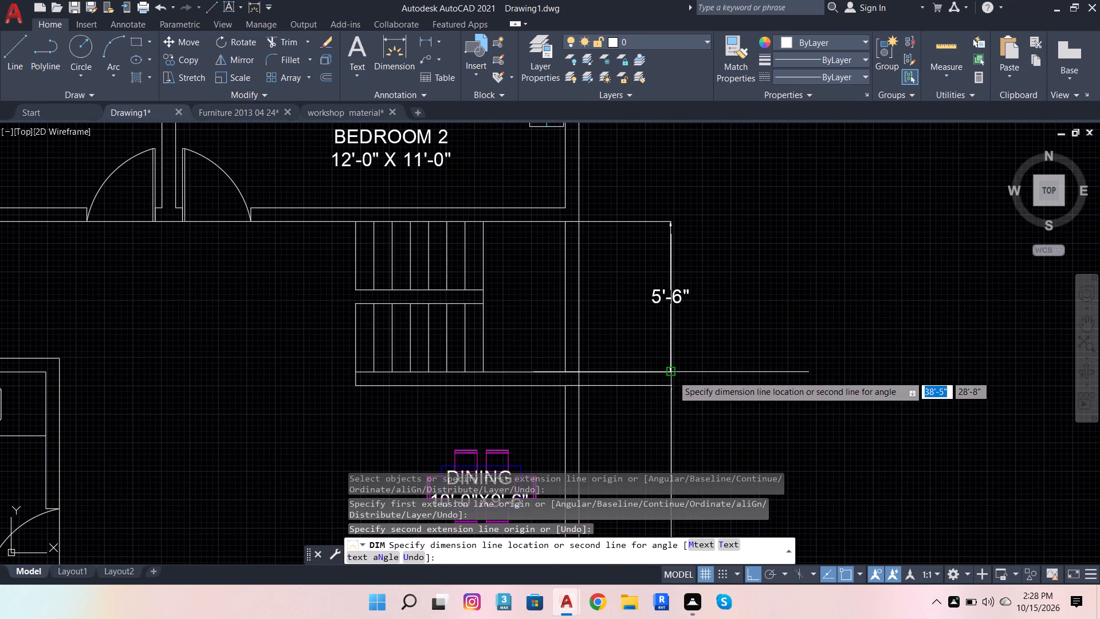
click(673, 375)
Add a 6" dimension across the wall just south of the stairs, placed east of the house.
scroll(567, 380, up, 3)
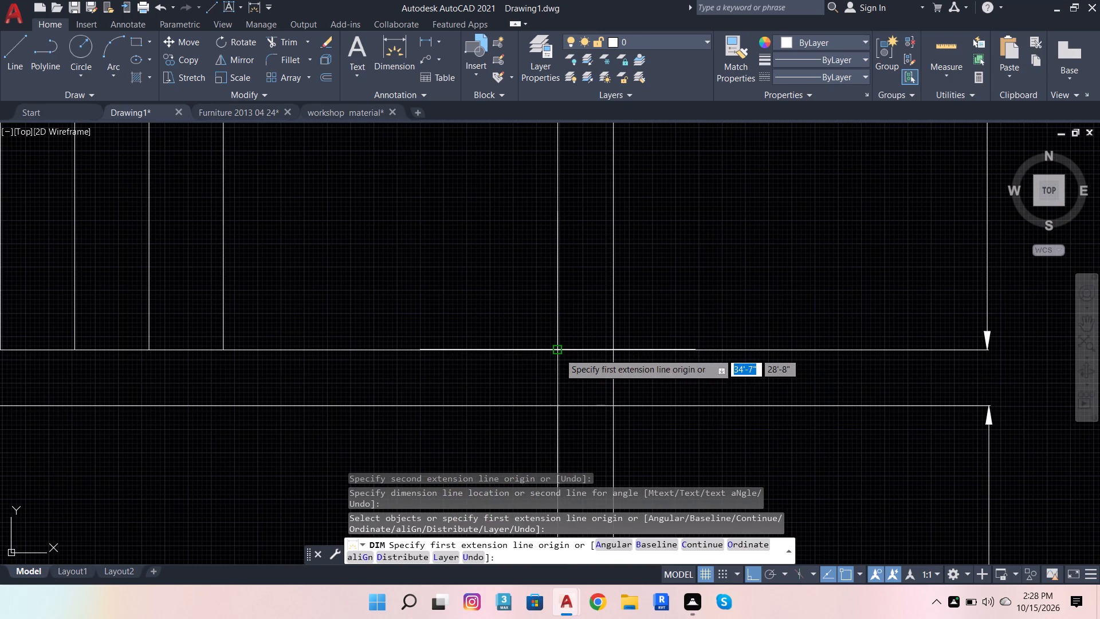
click(557, 350)
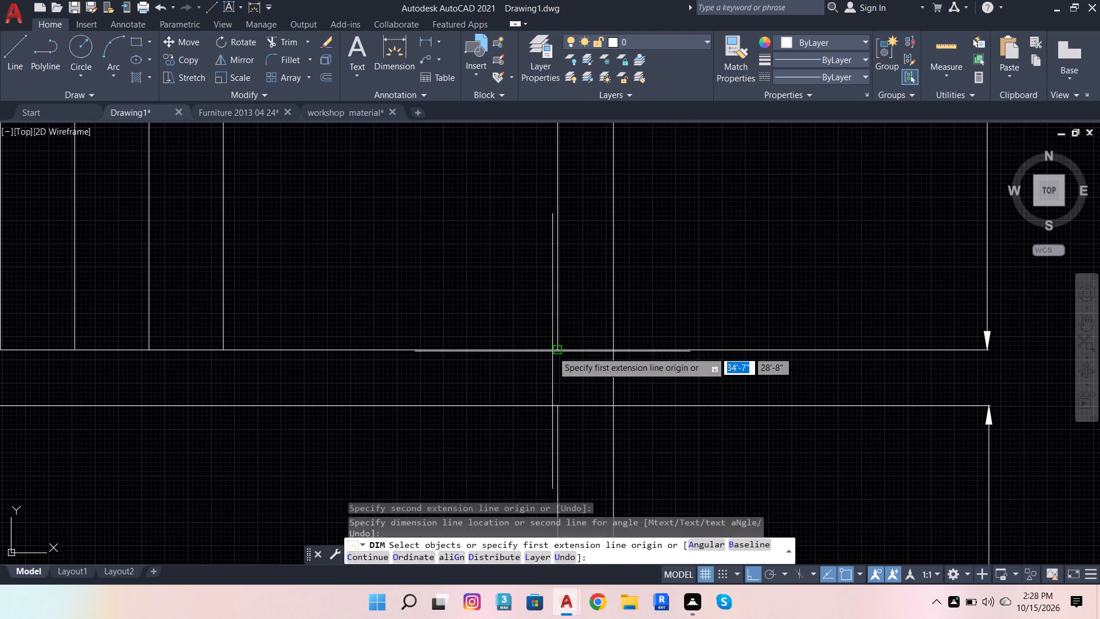
click(556, 354)
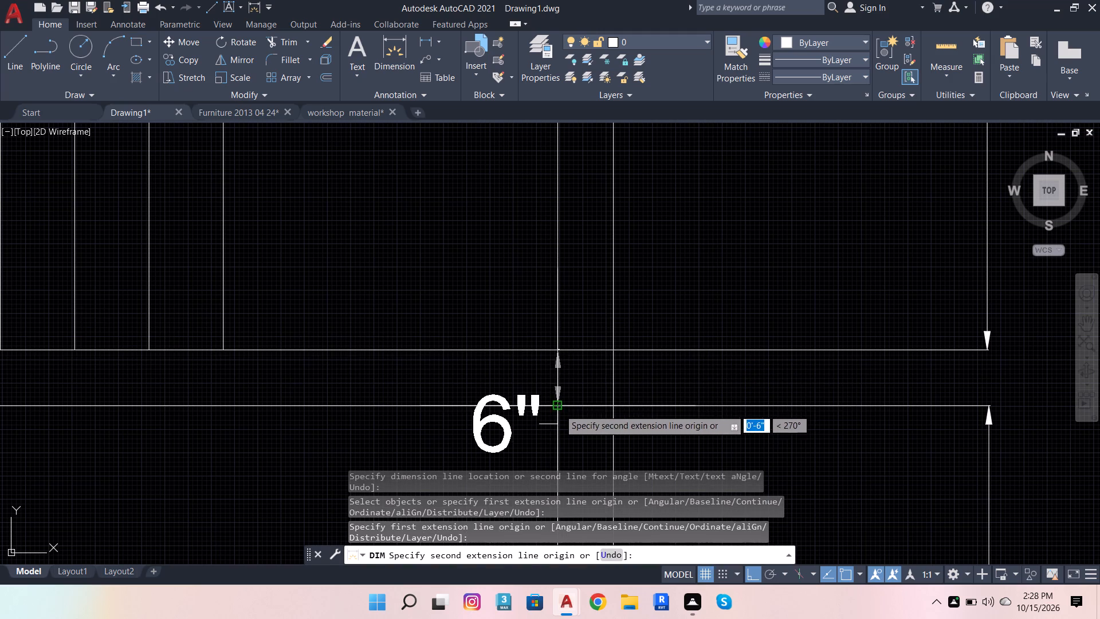
click(559, 409)
scroll(582, 393, down, 3)
scroll(707, 387, up, 2)
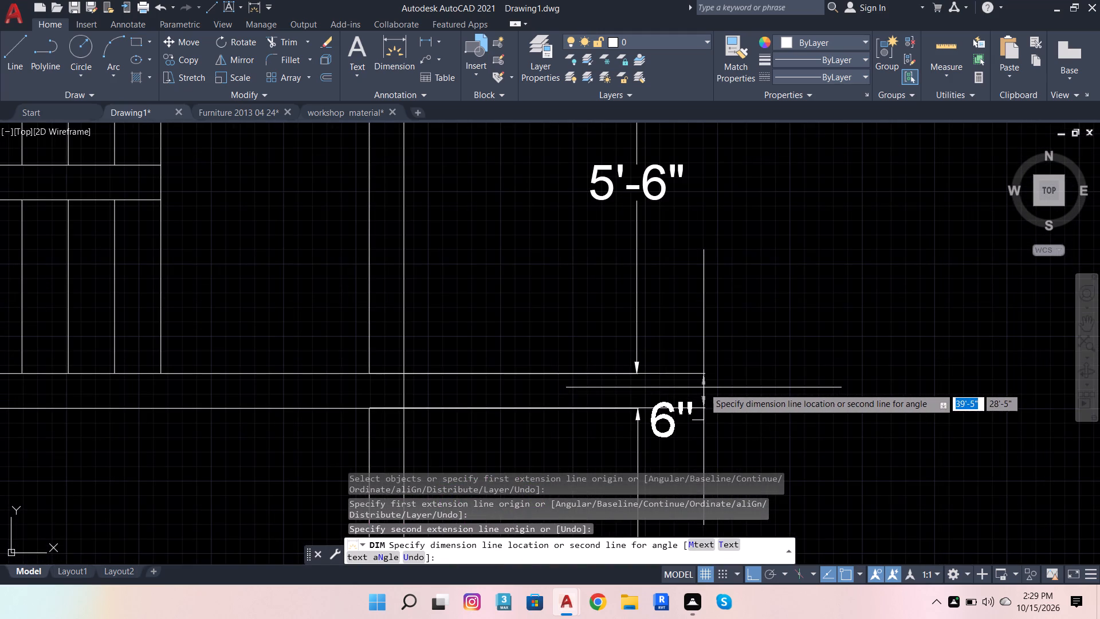
click(704, 387)
Add a 12' dimension for Bedroom 2's inner east wall line, placed east of the house.
scroll(693, 429, down, 2)
scroll(598, 340, down, 2)
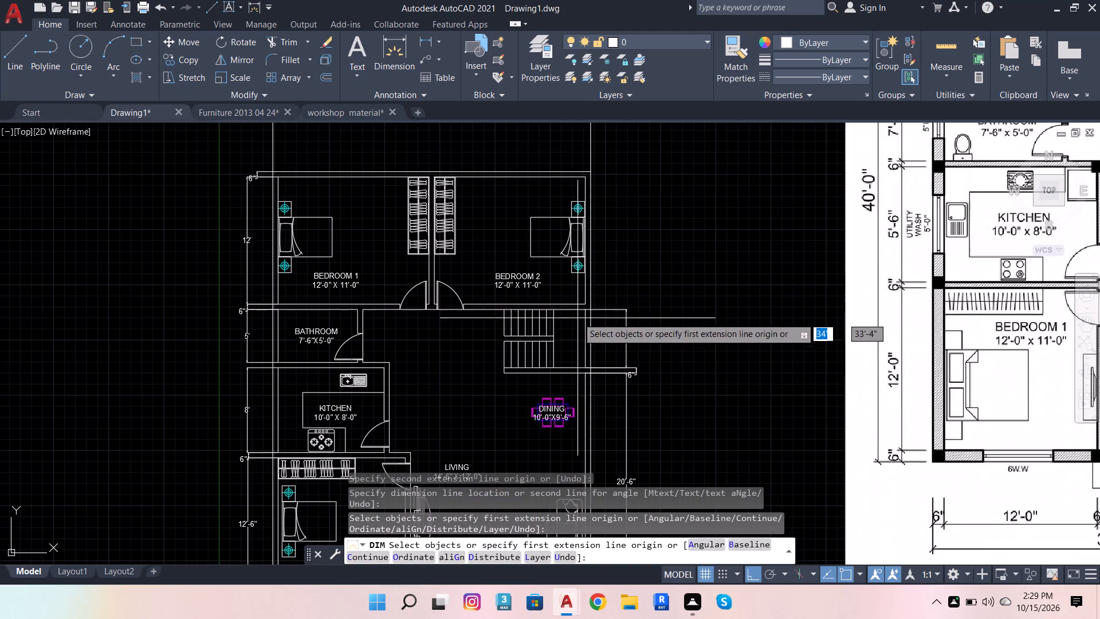
scroll(579, 289, up, 3)
click(602, 301)
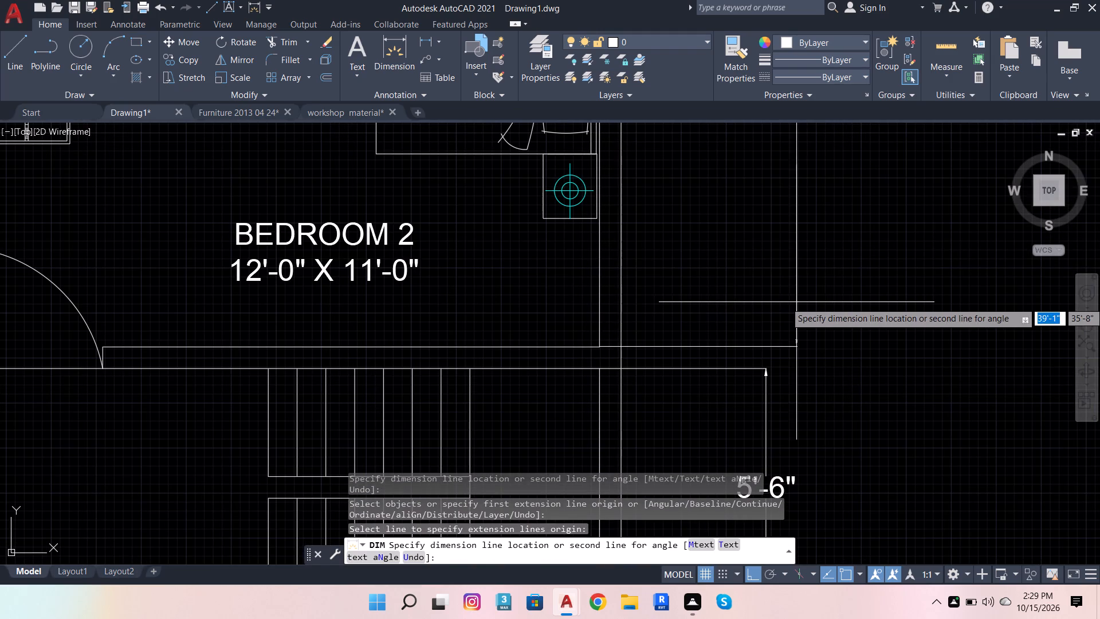
click(757, 311)
Add a 6" dimension across the wall between Bedroom 2 and the stairs, placed east of the 12' dimension.
scroll(637, 346, up, 2)
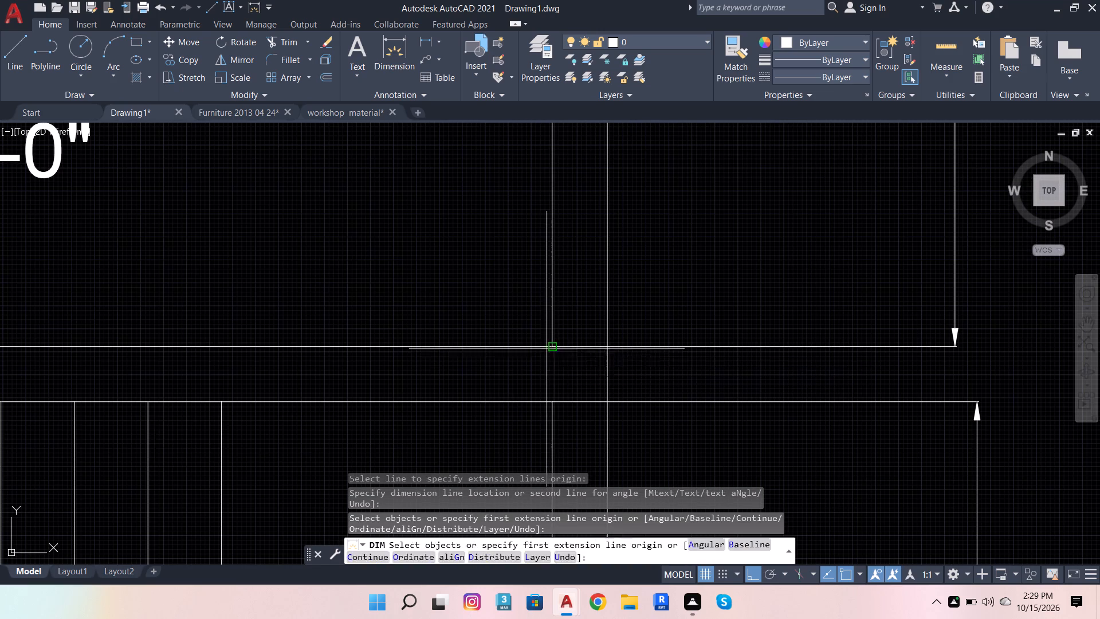
click(551, 348)
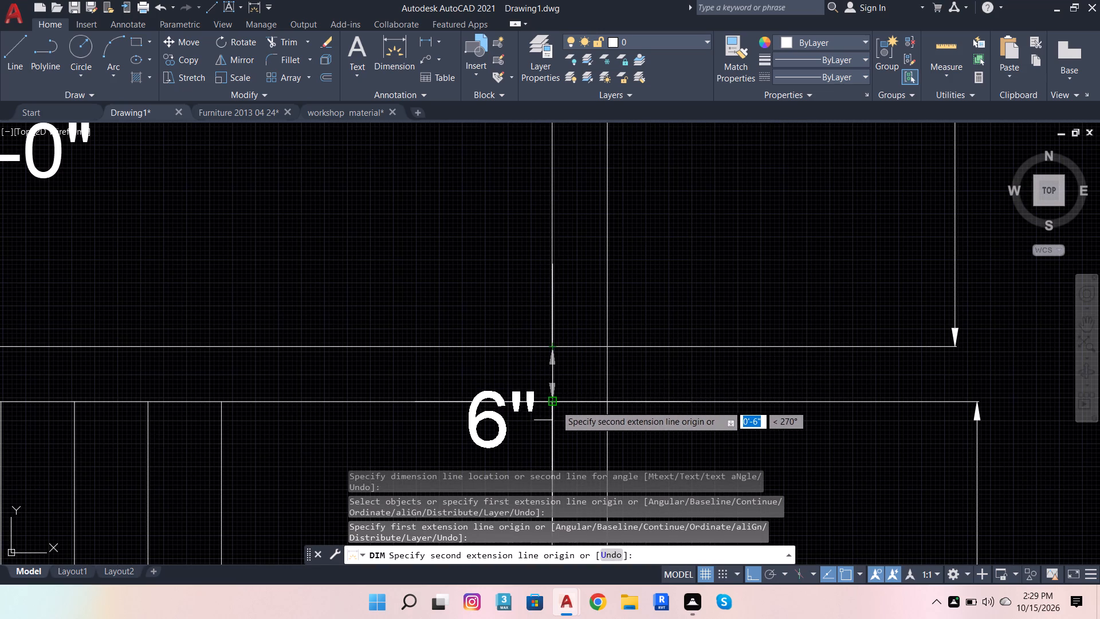
click(554, 405)
scroll(698, 366, down, 3)
scroll(777, 366, up, 2)
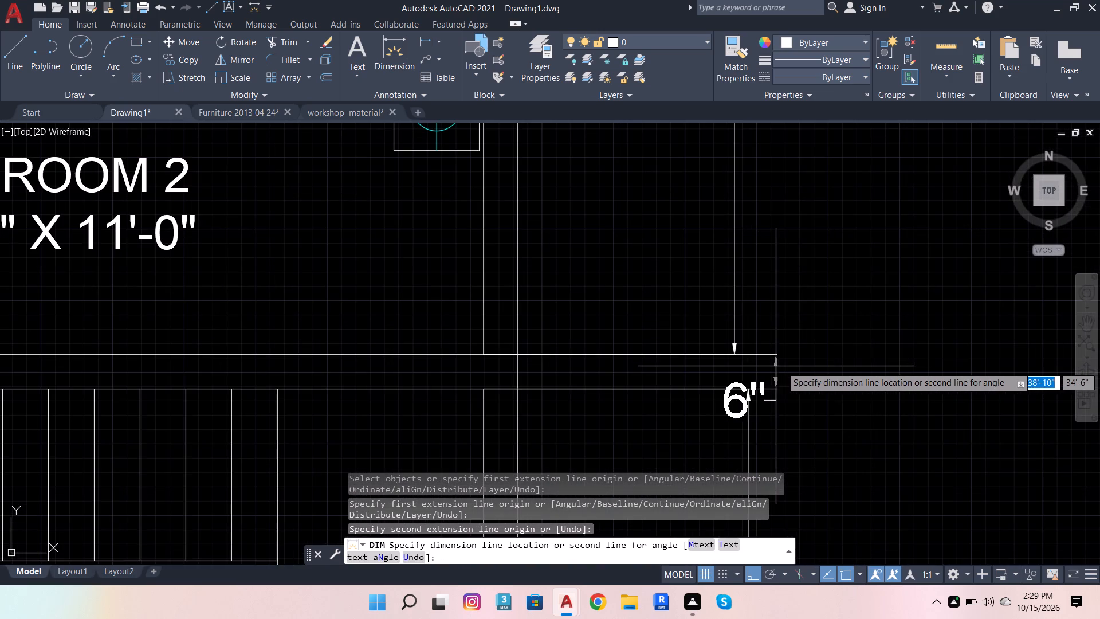
click(804, 366)
Add a 14'-3" dimension for Bedroom 2's inner north wall line, placed between the house and the overall dimension.
scroll(777, 407, down, 4)
scroll(734, 303, down, 2)
scroll(675, 271, up, 1)
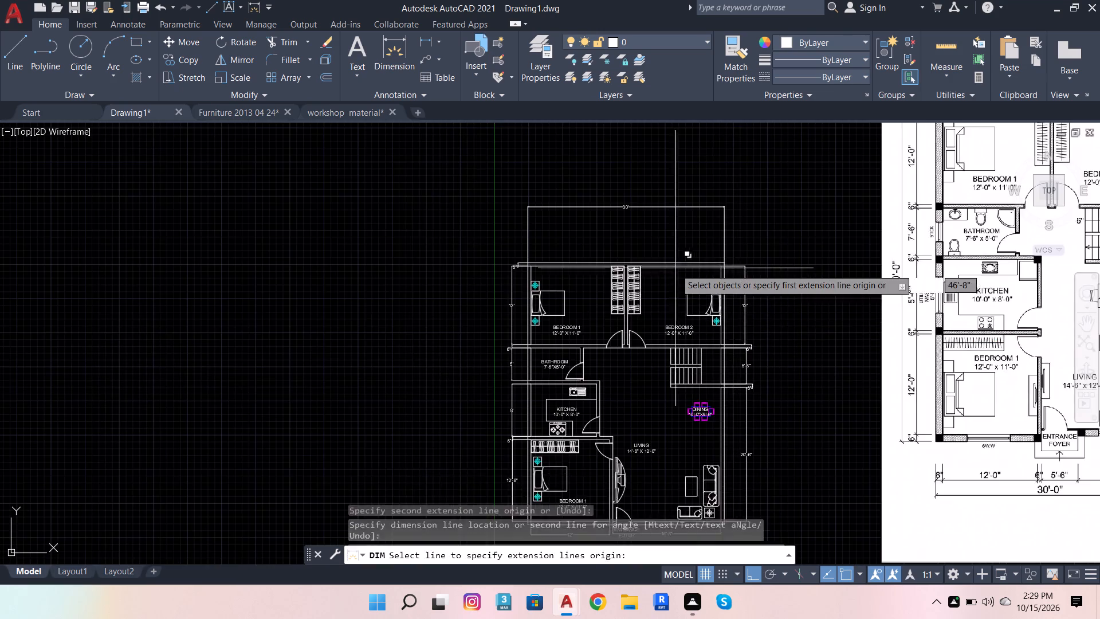
scroll(675, 271, up, 1)
click(670, 264)
click(670, 199)
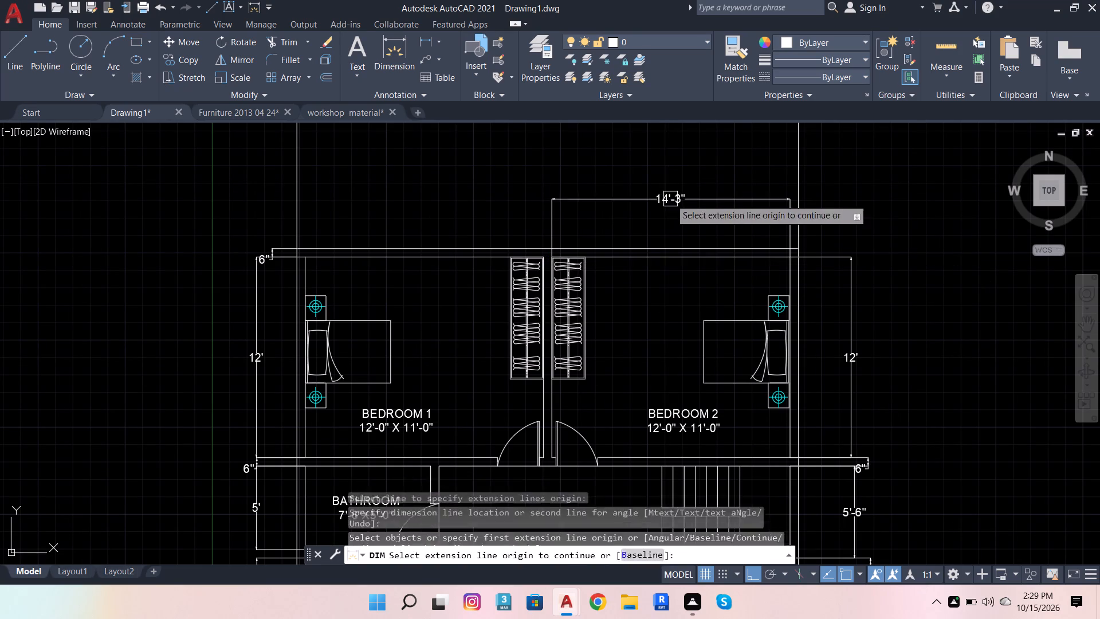
Add a 14'-3" dimension for the upper Bedroom 1's inner north wall line, in line with Bedroom 2's, and end dimensioning.
click(372, 260)
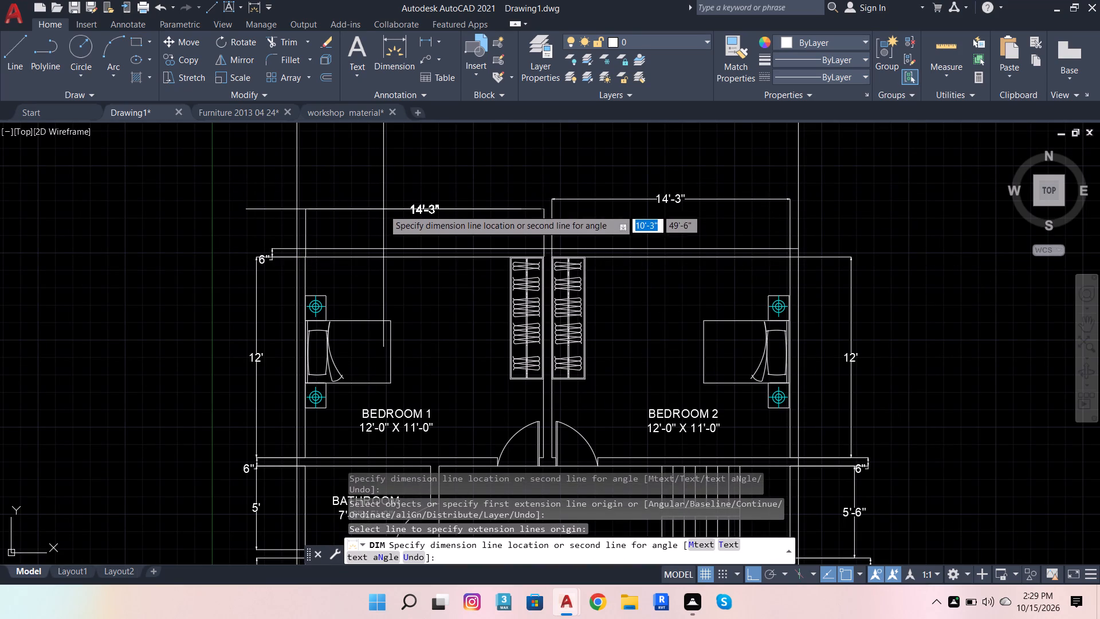
click(388, 198)
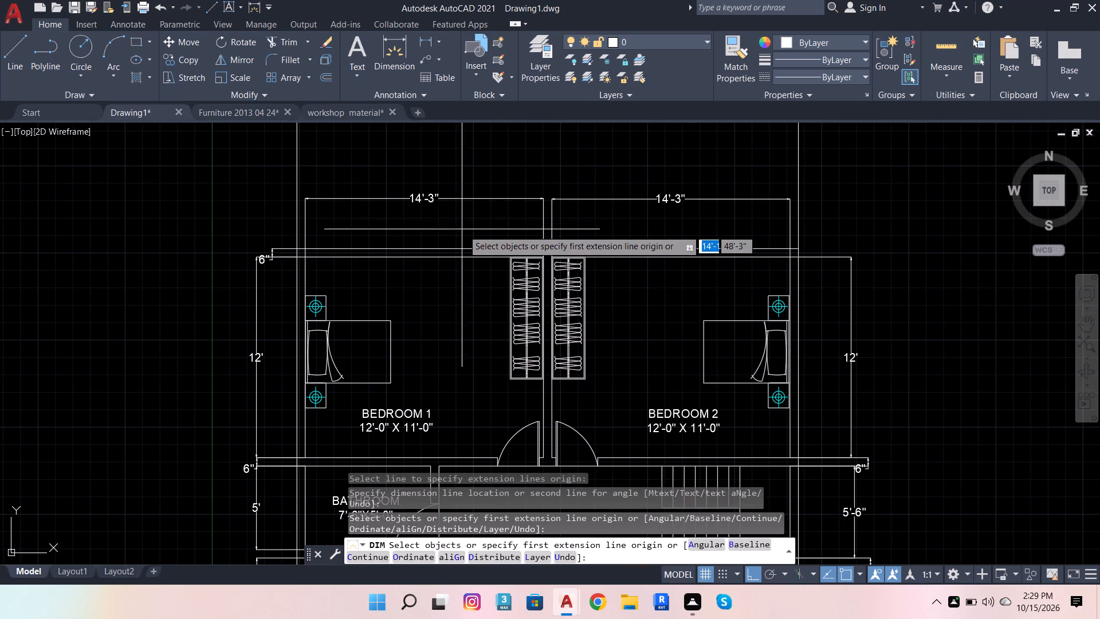
scroll(569, 262, down, 2)
key(Escape)
key(Escape)
key(Escape)
key(Escape)
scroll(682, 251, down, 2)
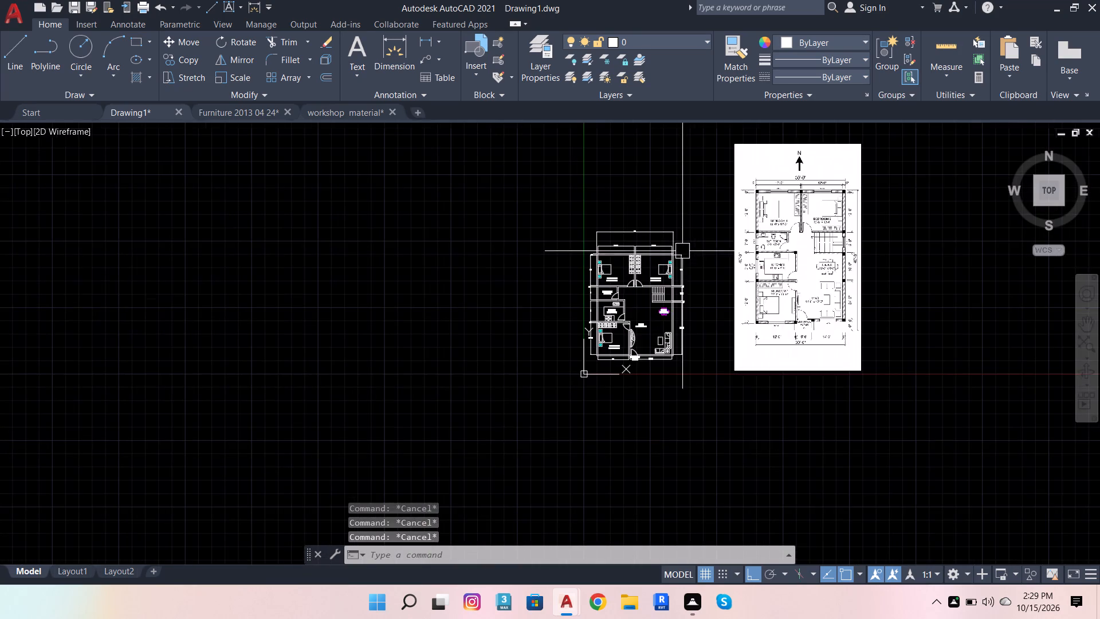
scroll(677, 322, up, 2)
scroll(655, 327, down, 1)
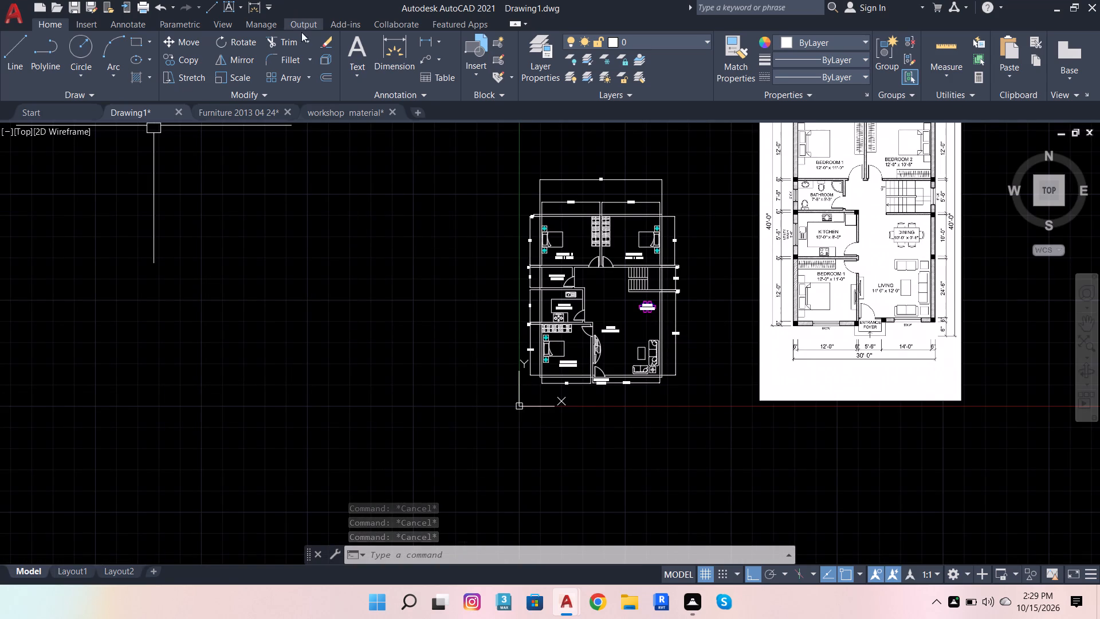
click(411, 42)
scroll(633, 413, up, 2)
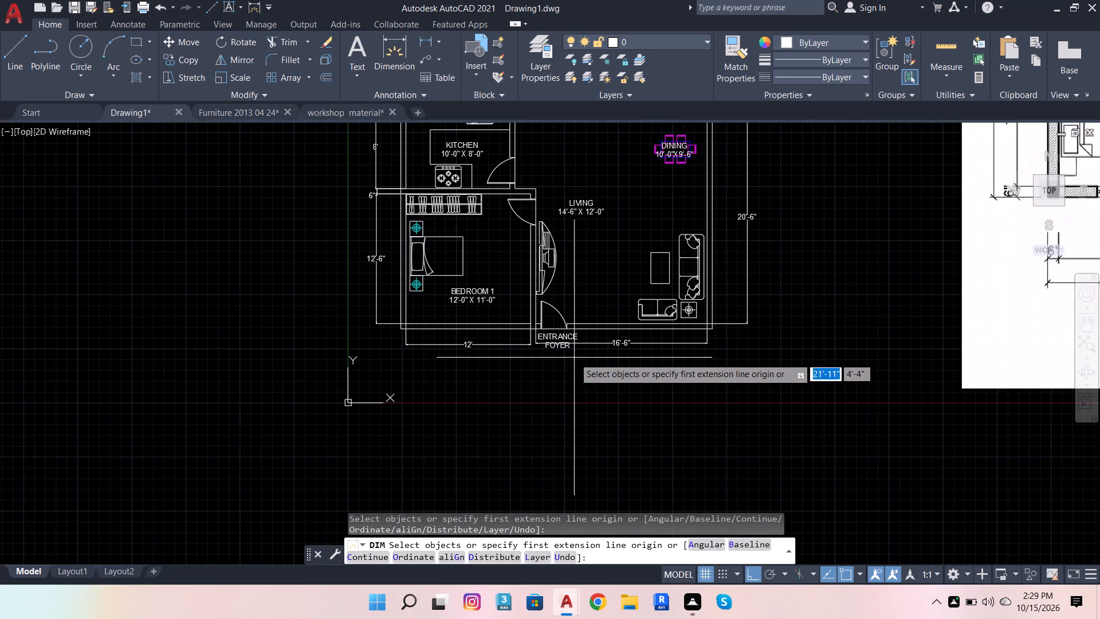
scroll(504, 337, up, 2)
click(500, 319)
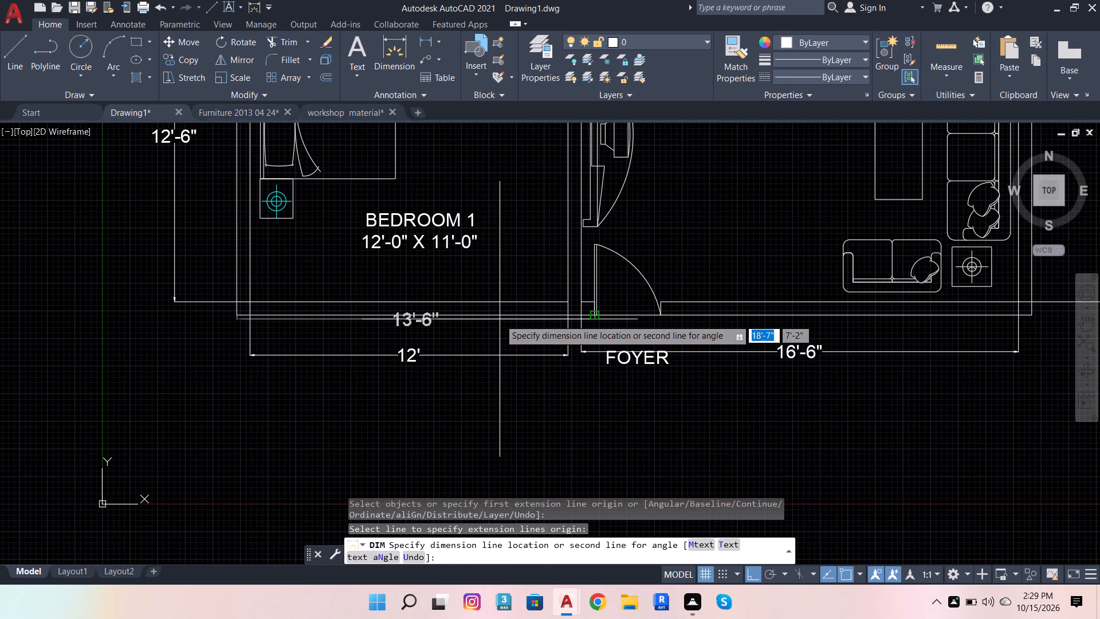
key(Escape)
Add a 30' overall dimension between the house's outer south corners, placed below the 12' and 16'-6" dimensions.
click(387, 54)
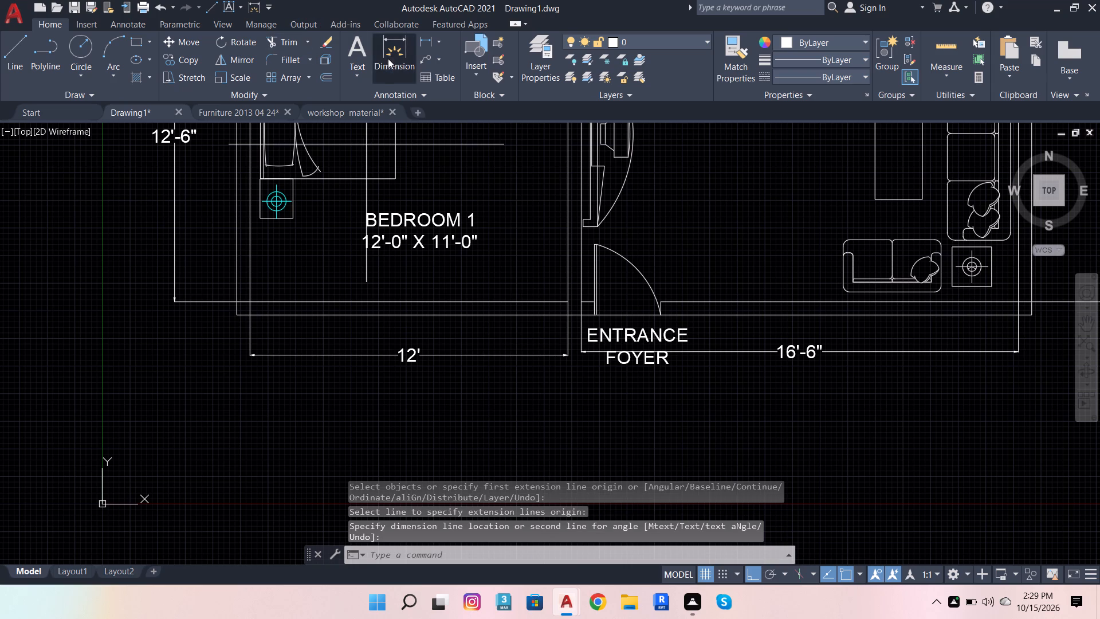
click(232, 320)
scroll(202, 362, down, 4)
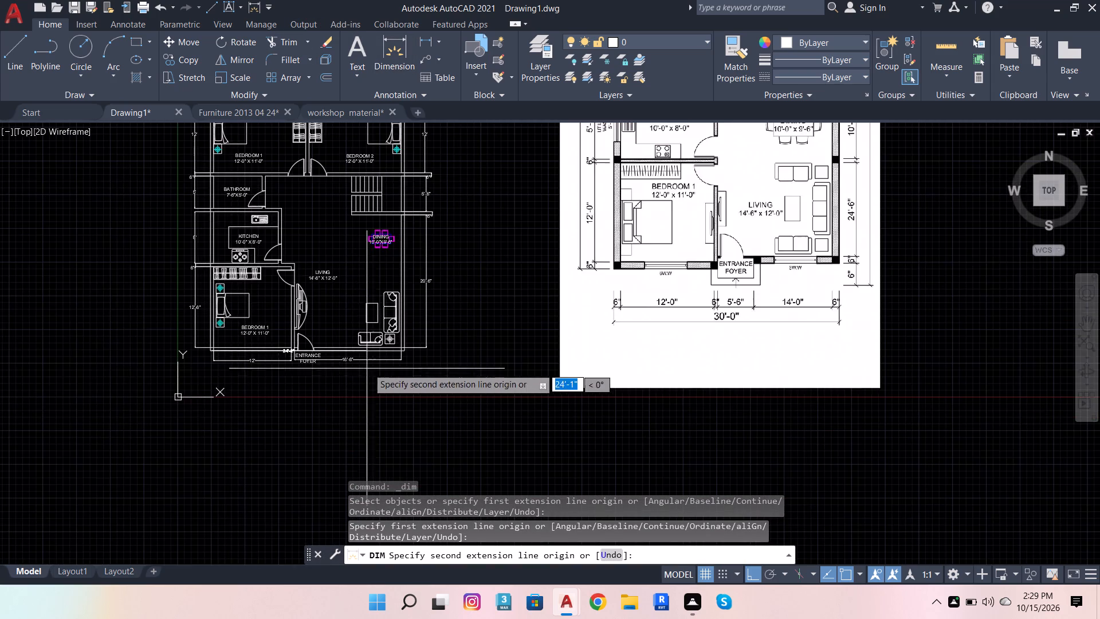
scroll(397, 355, up, 3)
click(414, 341)
scroll(488, 395, down, 2)
scroll(473, 412, up, 2)
click(463, 397)
Dimension the house's full outer east wall line, placed east of the existing room dimensions, and end dimensioning.
scroll(488, 414, down, 2)
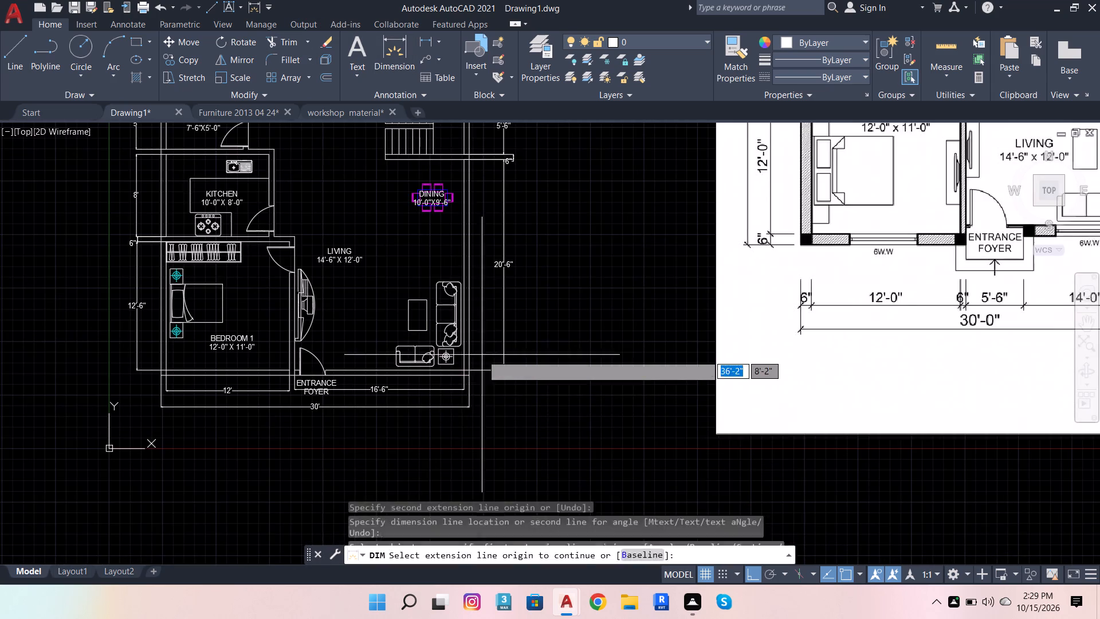
scroll(474, 348, up, 1)
click(467, 349)
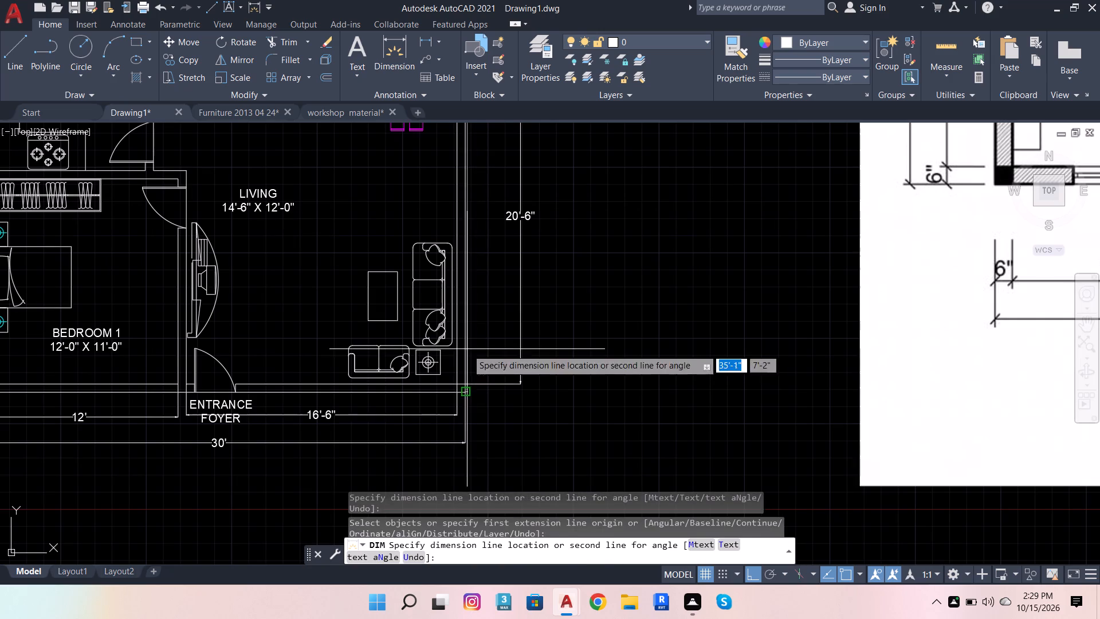
click(583, 362)
scroll(588, 405, down, 3)
key(Escape)
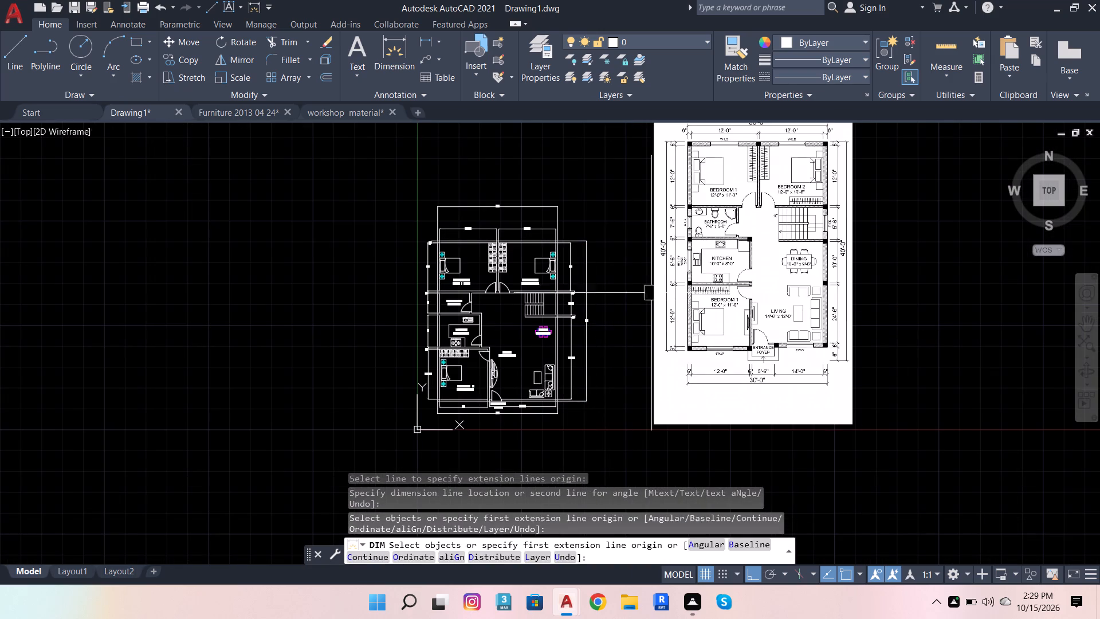
Delete the reference floor plan image beside the house drawing.
click(672, 285)
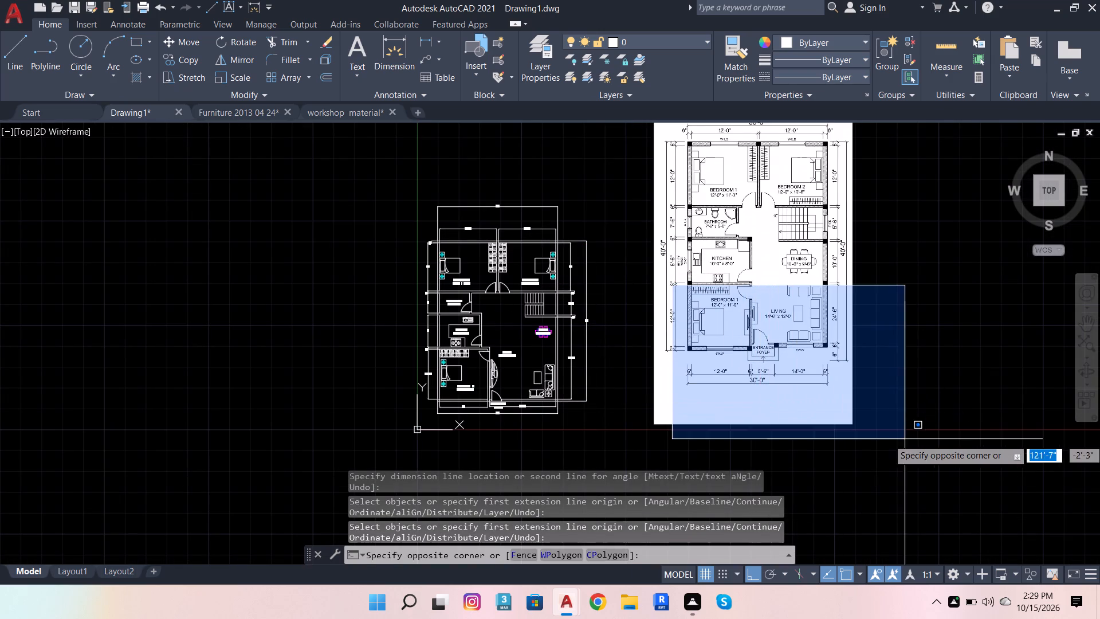
click(907, 439)
click(889, 410)
click(649, 355)
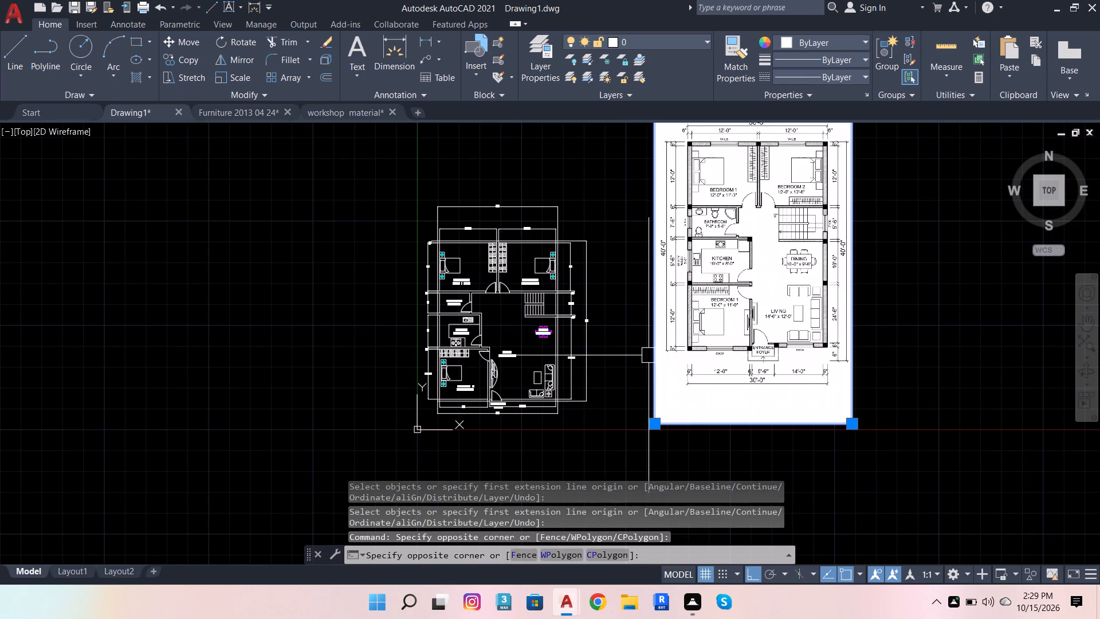
key(shift+Delete)
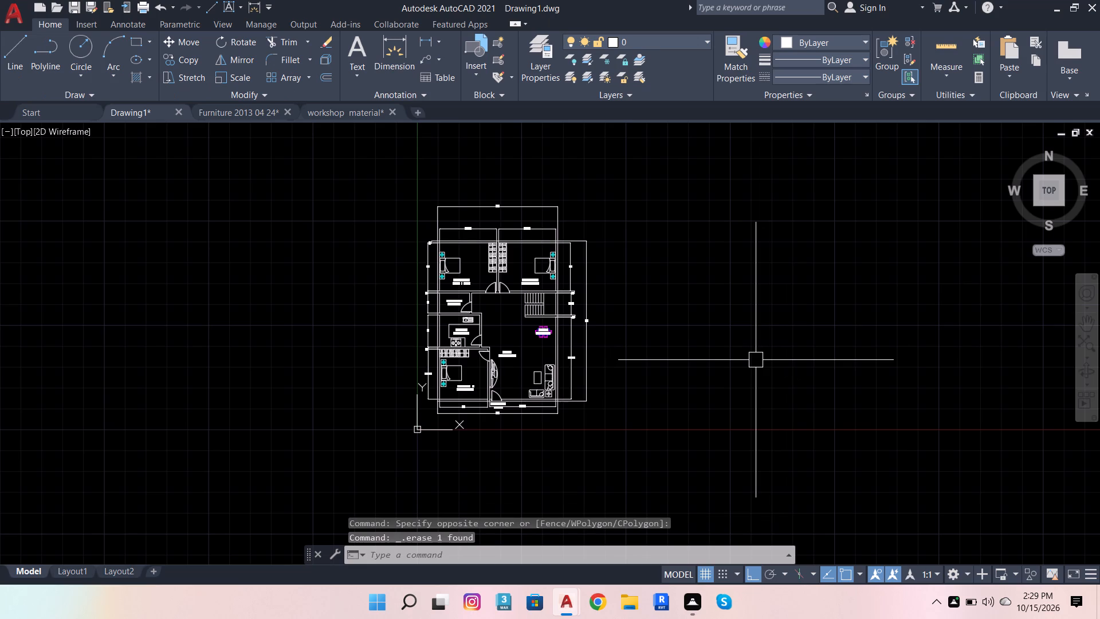
Save the drawing as "Drawing1.dwgDAY 7.000" in the work folder inside fuji interior on drive D.
key(ctrl+s)
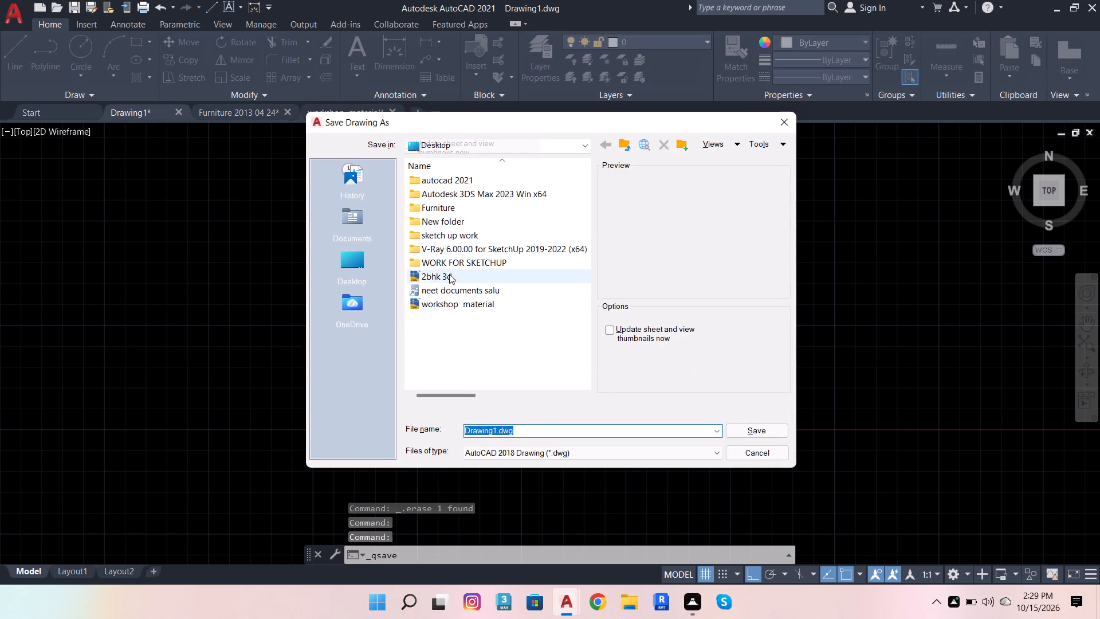
double_click(360, 268)
double_click(498, 210)
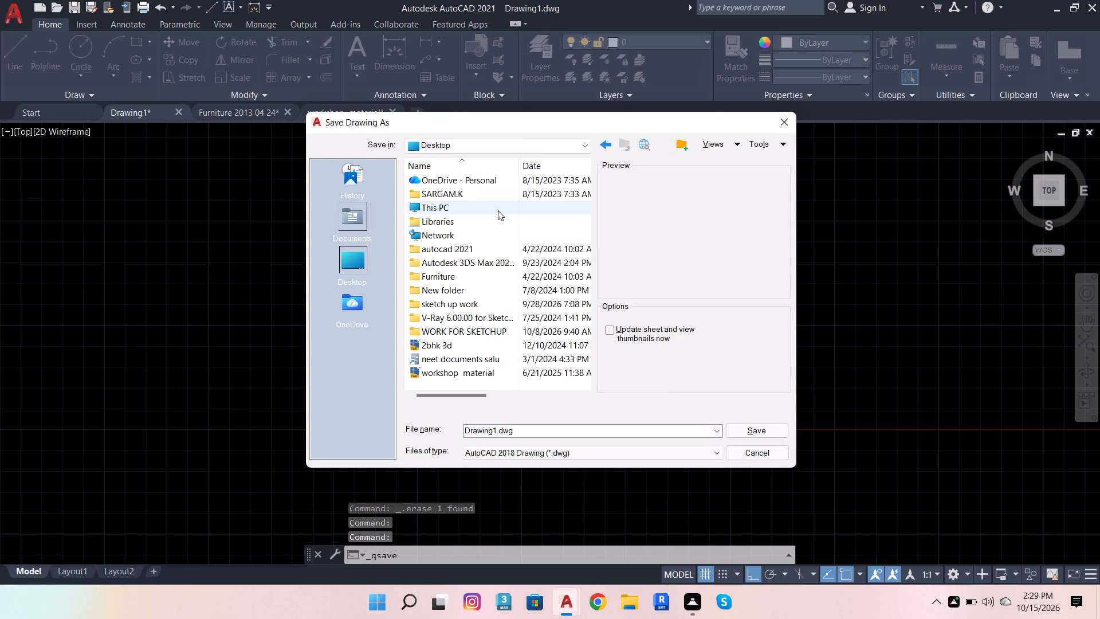
double_click(517, 308)
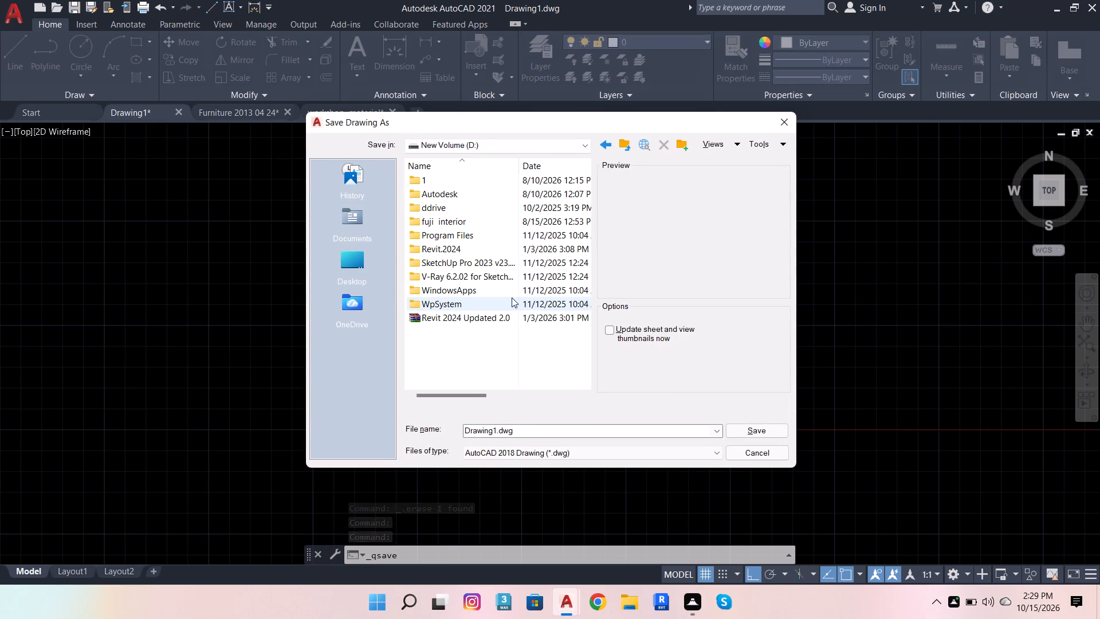
click(521, 214)
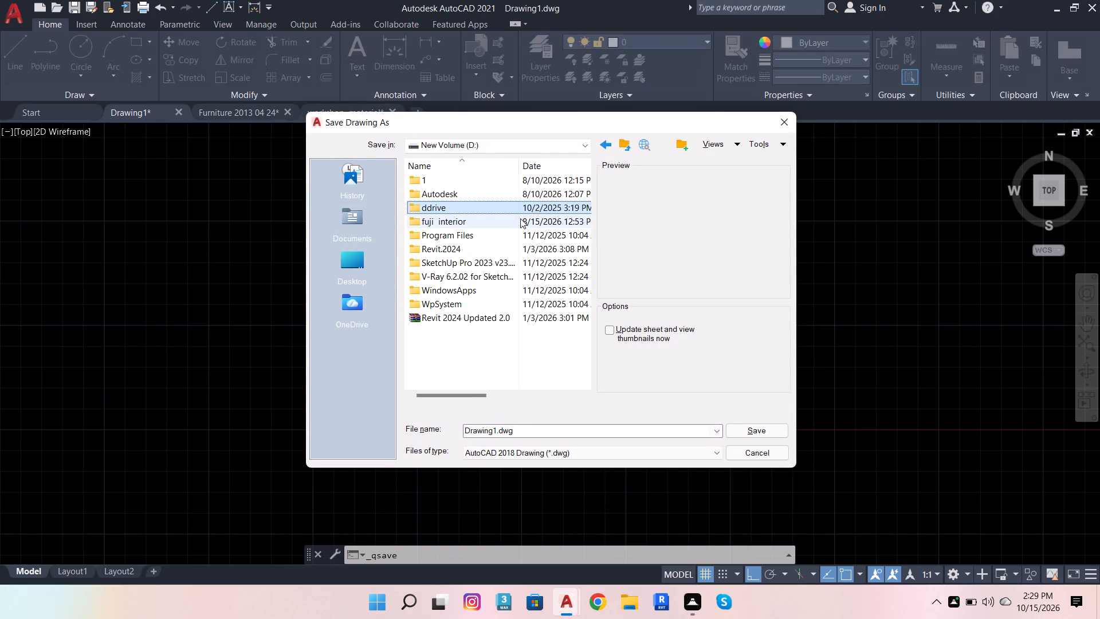
double_click(520, 218)
double_click(488, 209)
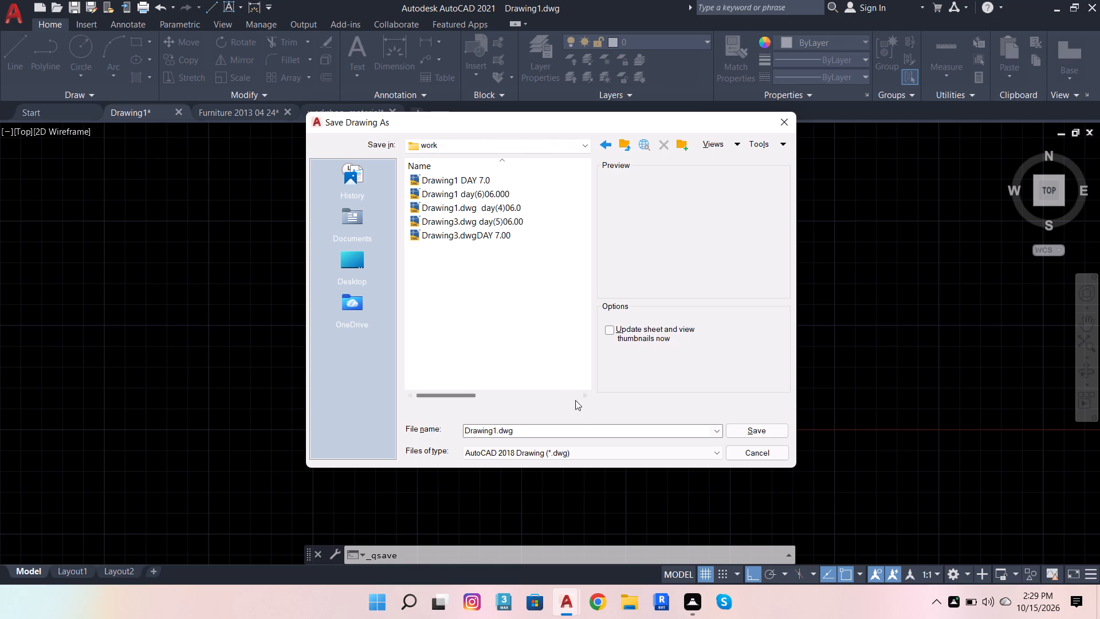
click(580, 426)
click(580, 426)
click(575, 429)
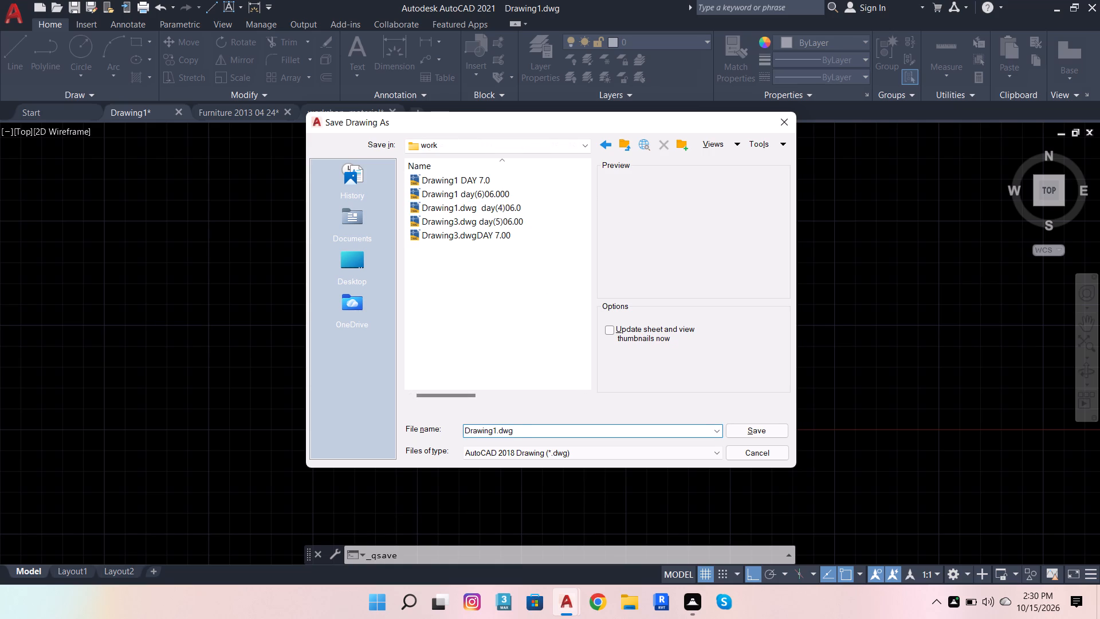
text(DAY)
key(space)
text(7.000)
click(758, 434)
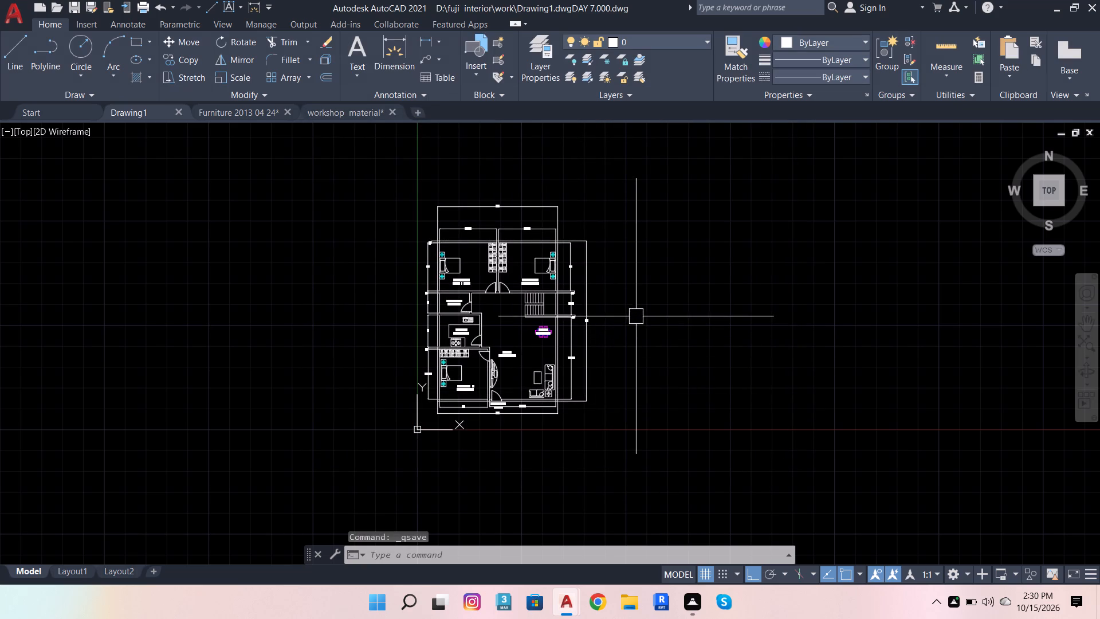
key(ctrl+s)
key(ctrl+s)
key(ctrl+s)
key(ctrl+s)
key(ctrl+s)
key(ctrl+s)
Quit AutoCAD, discarding the changes to the Furniture 2013 04 24 and workshop material drawings.
click(1099, 0)
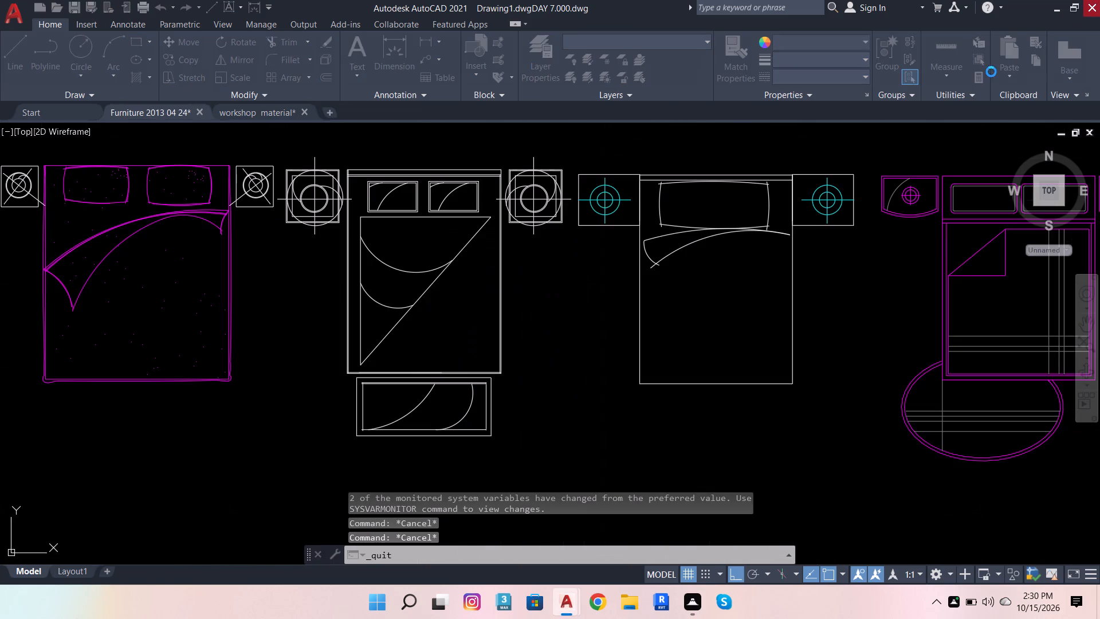
click(588, 335)
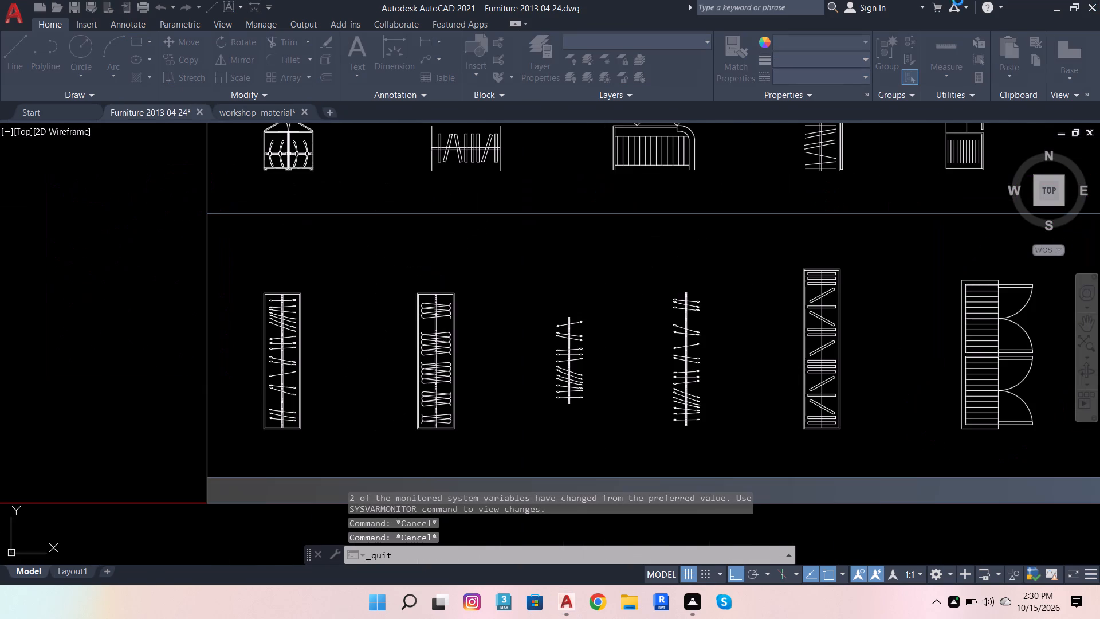
click(580, 341)
click(580, 335)
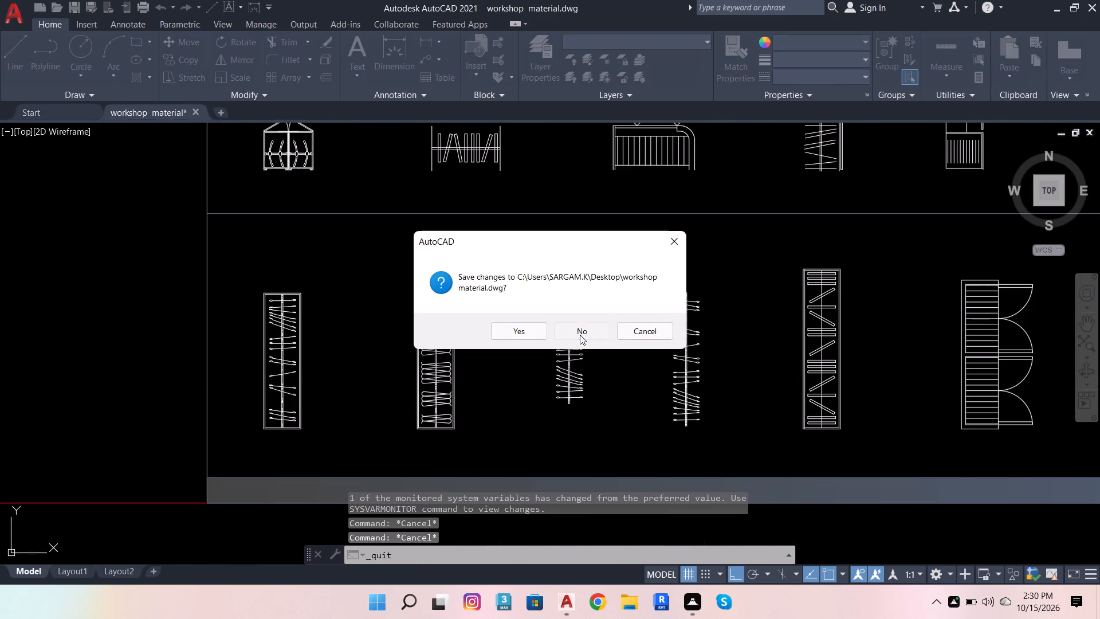
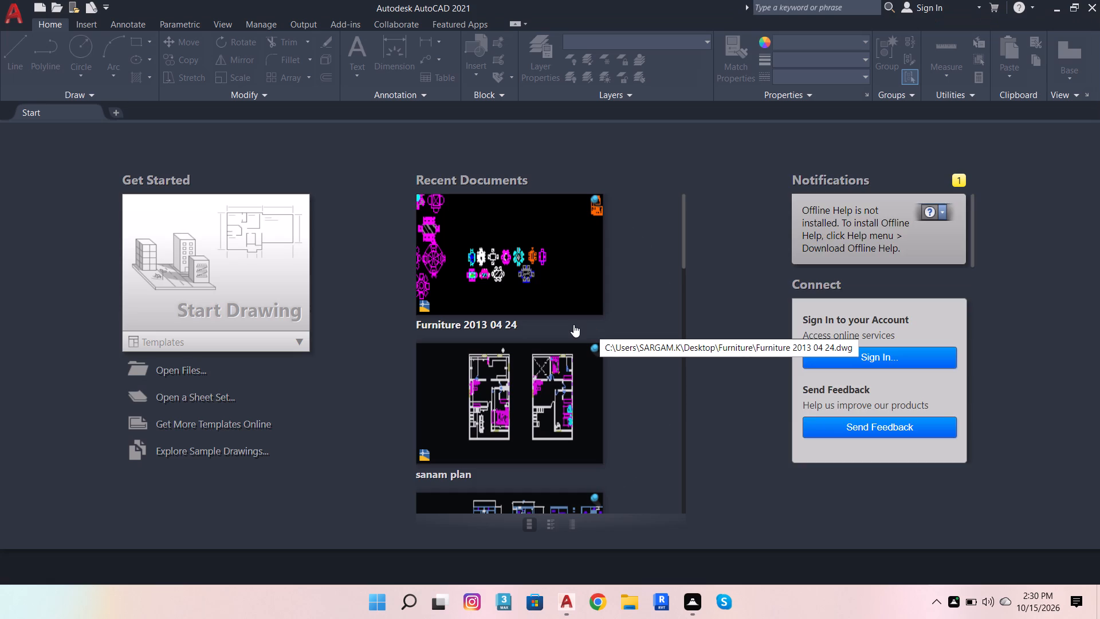
Open the recent drawing "Drawing1 DAY 7.0" containing the wardrobe elevation.
scroll(548, 346, down, 2)
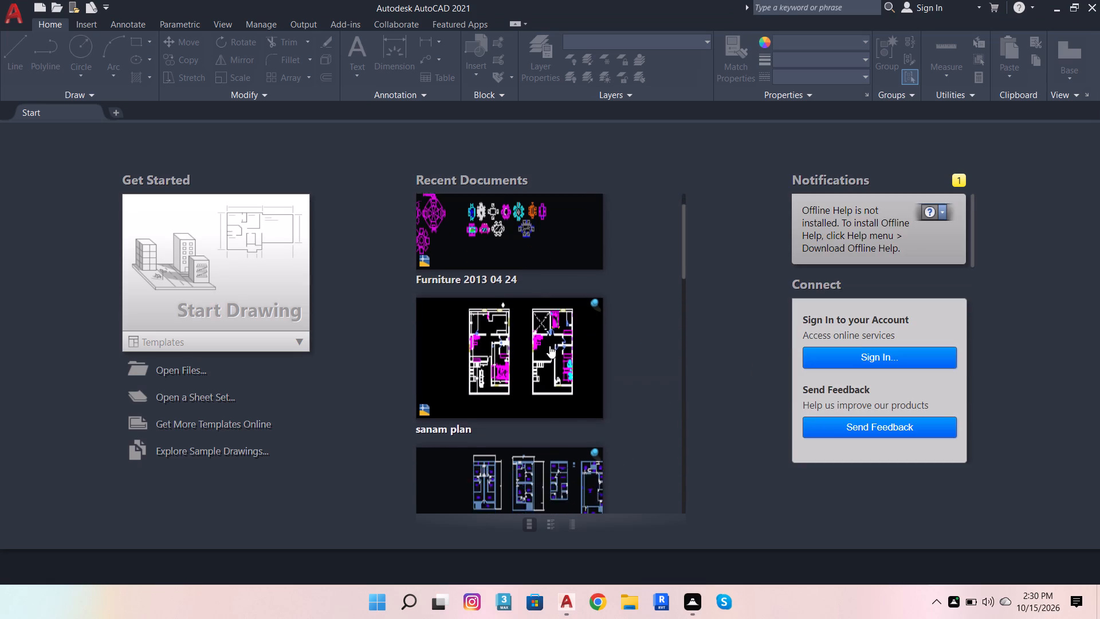
scroll(549, 346, down, 12)
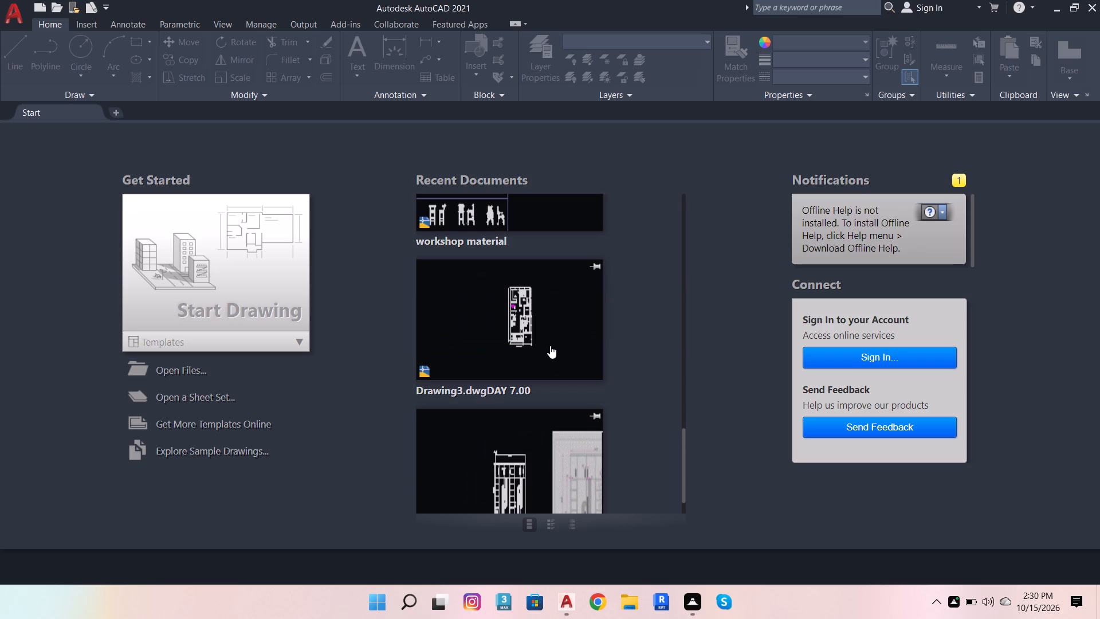
scroll(550, 346, down, 3)
double_click(563, 408)
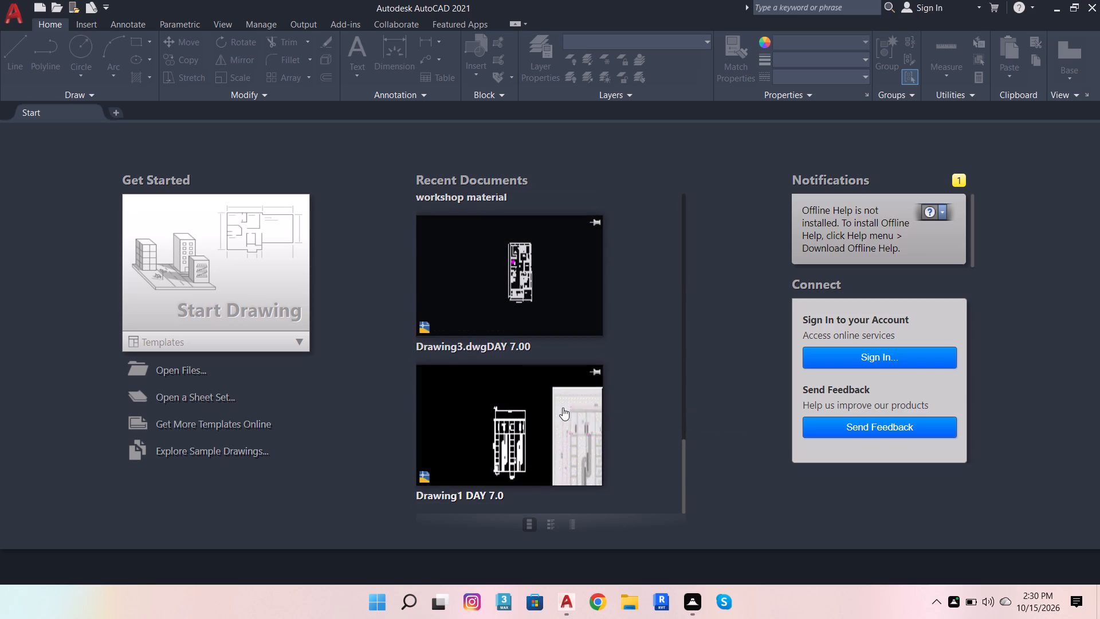
Delete the Wardrobe Front Elevation reference image beside the wardrobe drawing.
scroll(721, 351, down, 4)
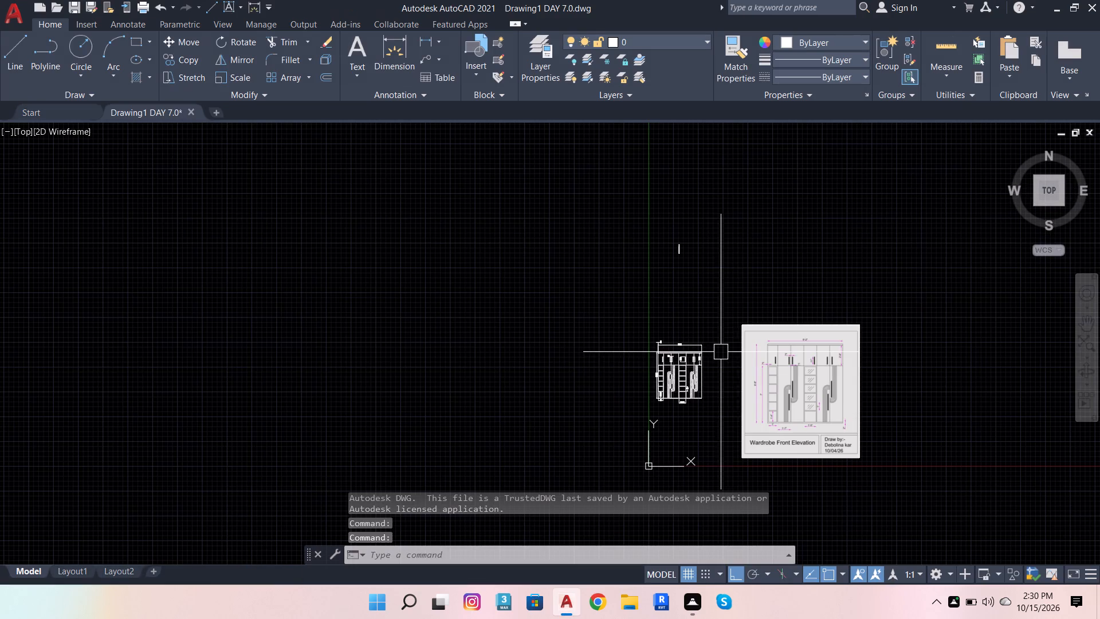
click(736, 366)
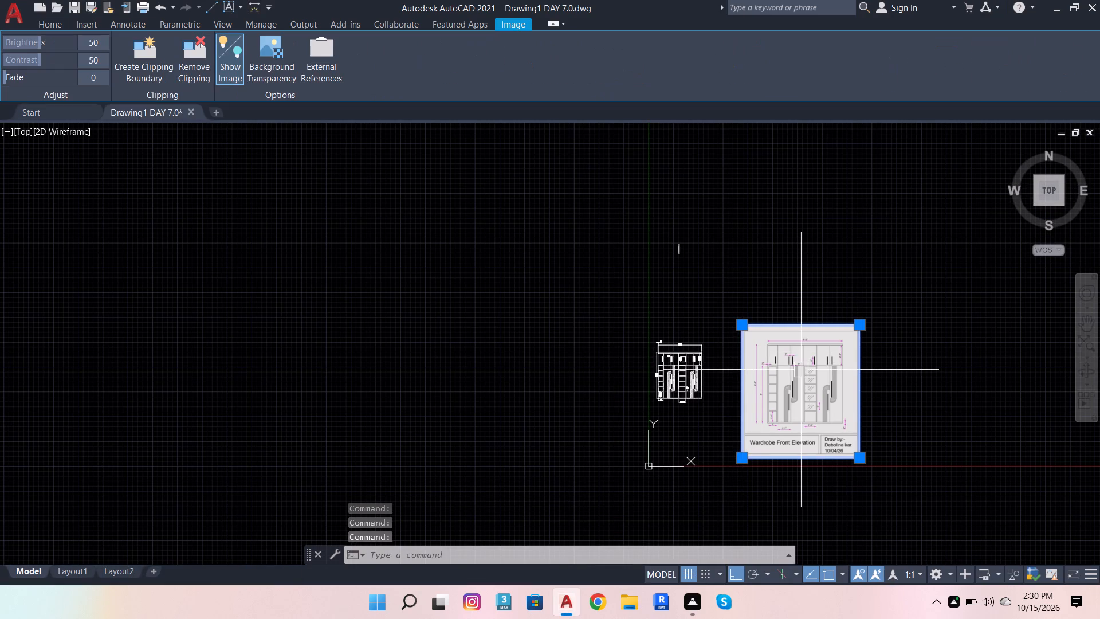
key(shift+Delete)
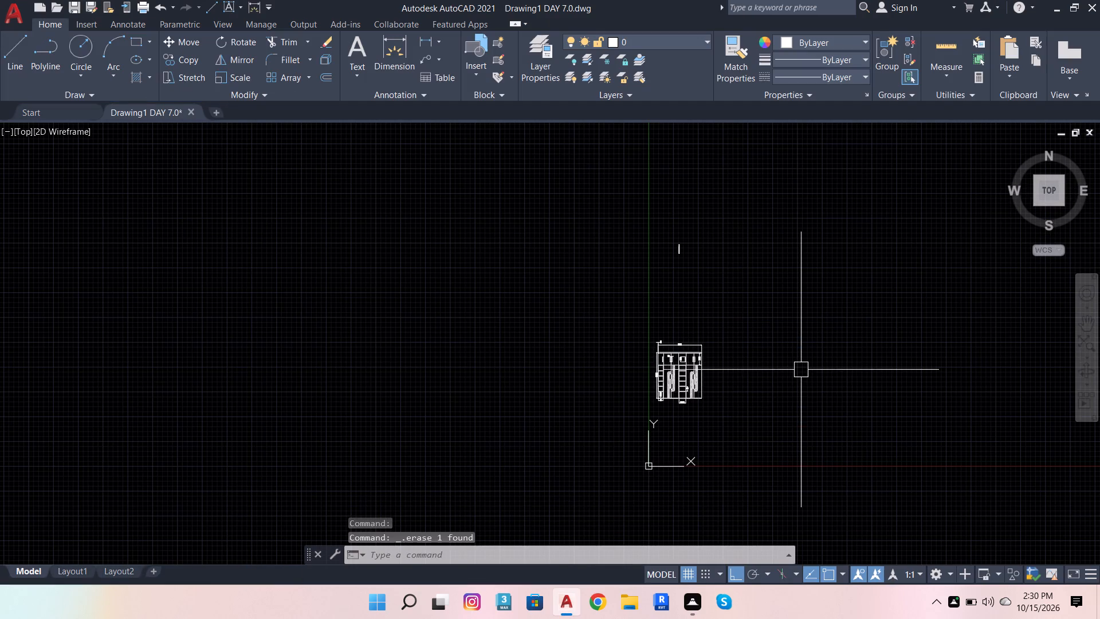
Delete the stray short vertical line above the wardrobe elevation.
scroll(686, 260, up, 3)
click(671, 225)
click(734, 318)
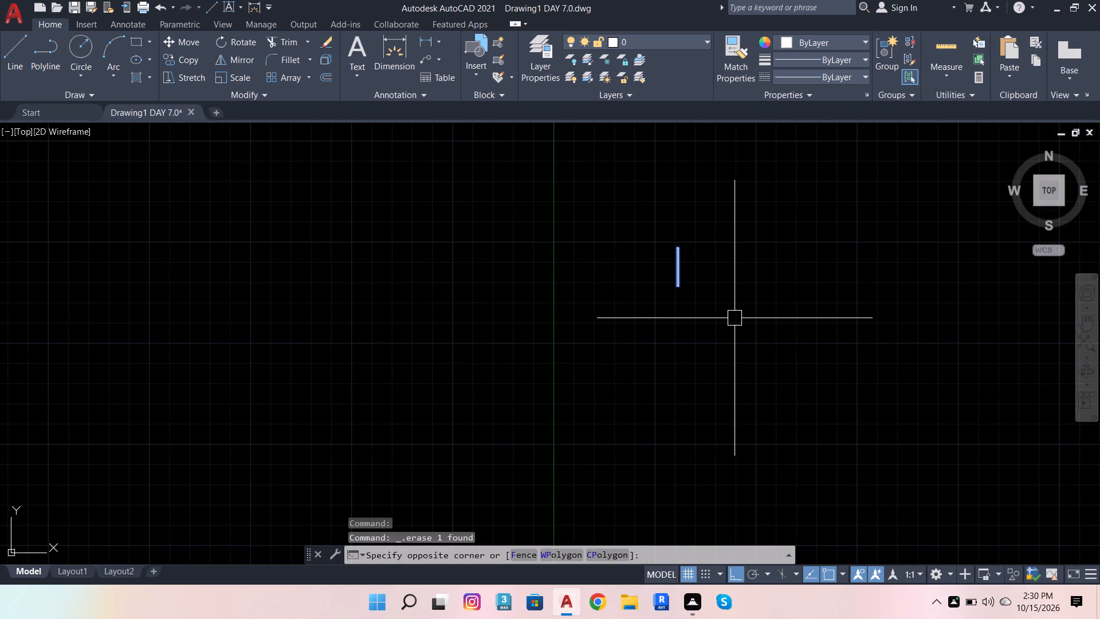
key(shift+Delete)
Examine the wardrobe elevation's handles, shelves, grooved shutters and dimensions.
scroll(755, 350, down, 5)
scroll(776, 383, up, 3)
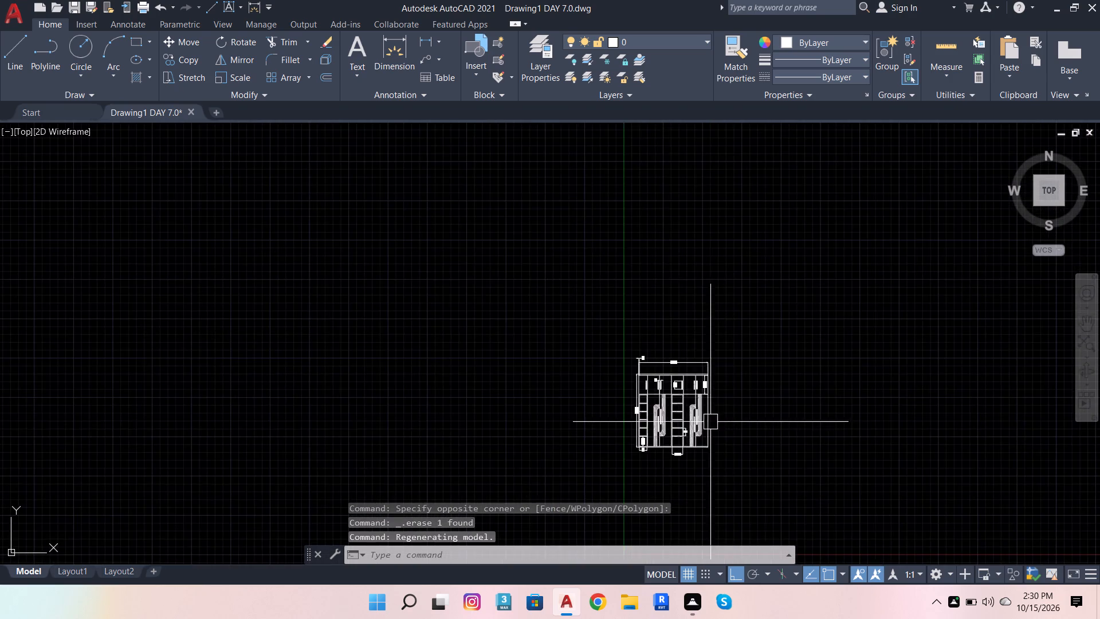
scroll(661, 425, up, 3)
scroll(722, 207, up, 2)
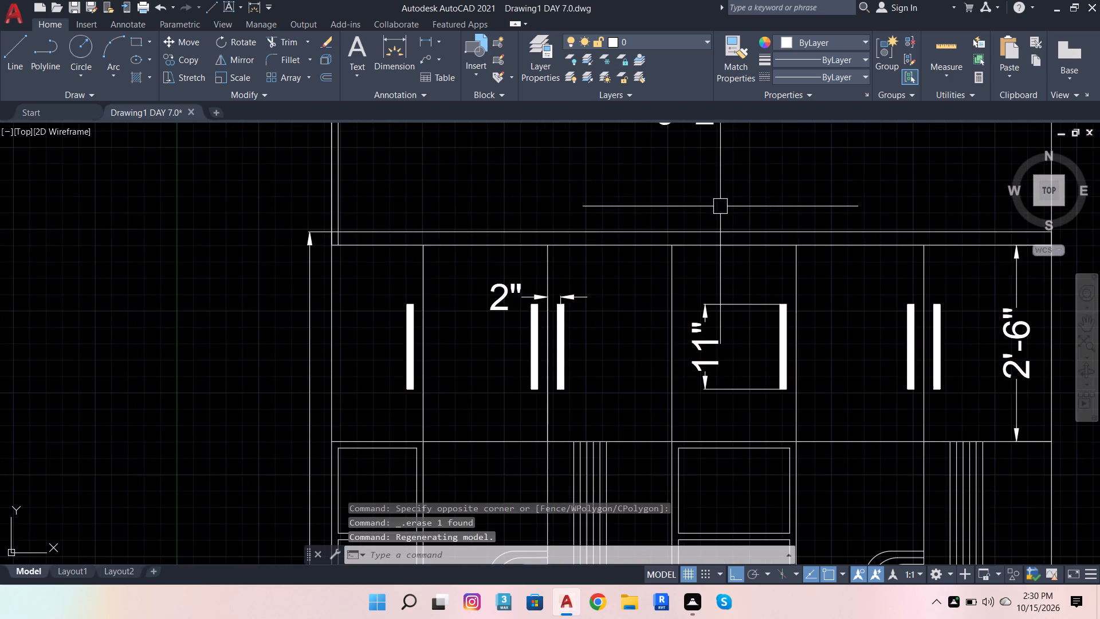
scroll(718, 206, down, 3)
scroll(775, 360, up, 3)
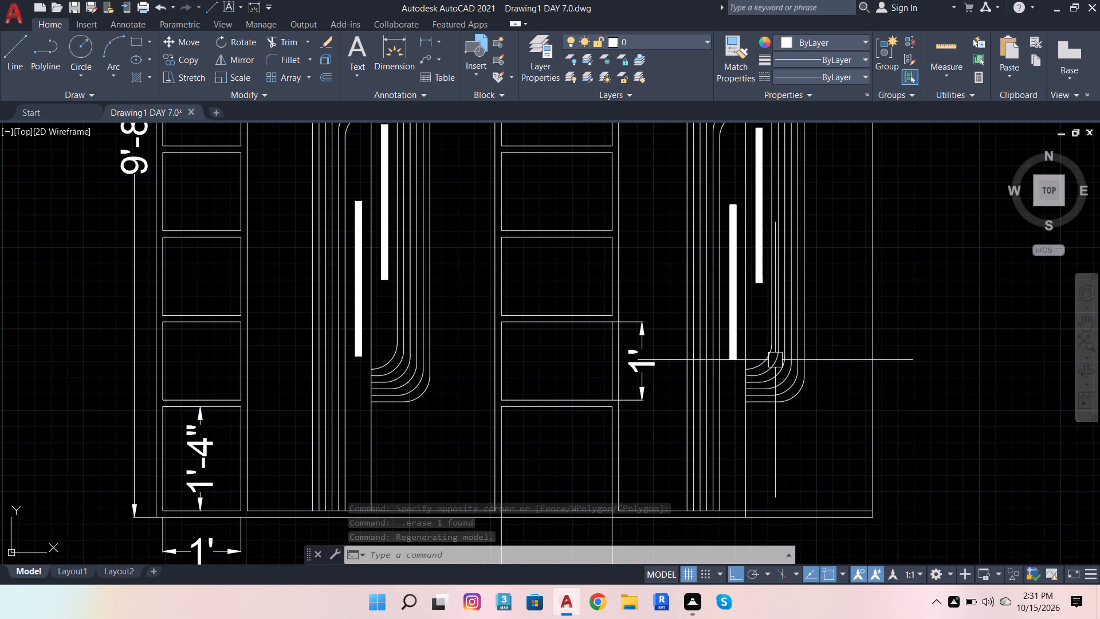
scroll(739, 445, down, 2)
scroll(720, 499, up, 2)
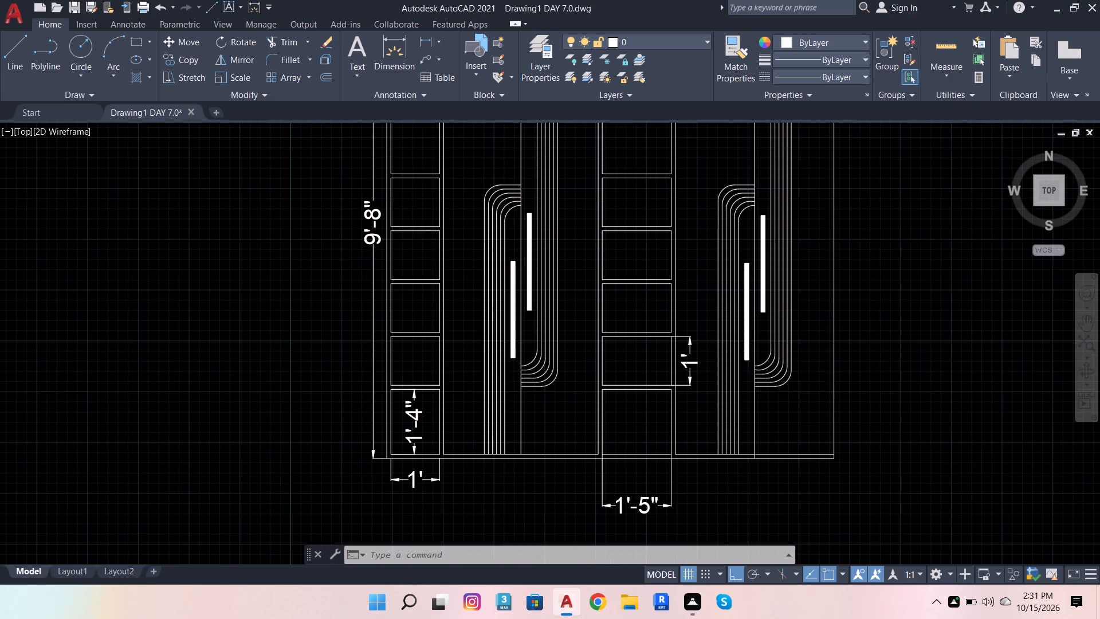
scroll(721, 475, down, 2)
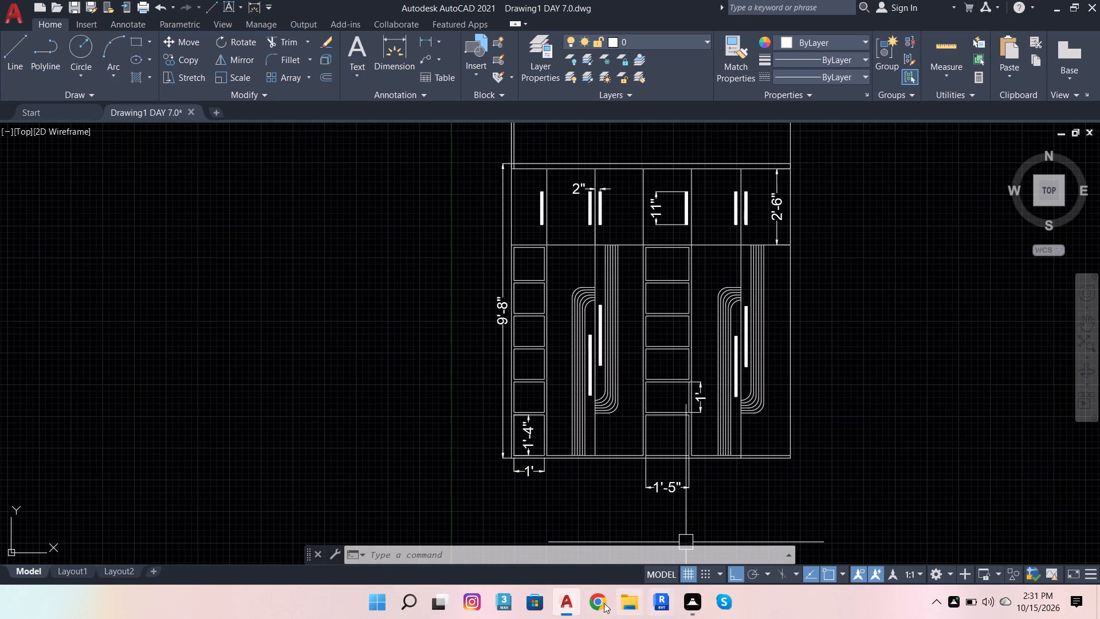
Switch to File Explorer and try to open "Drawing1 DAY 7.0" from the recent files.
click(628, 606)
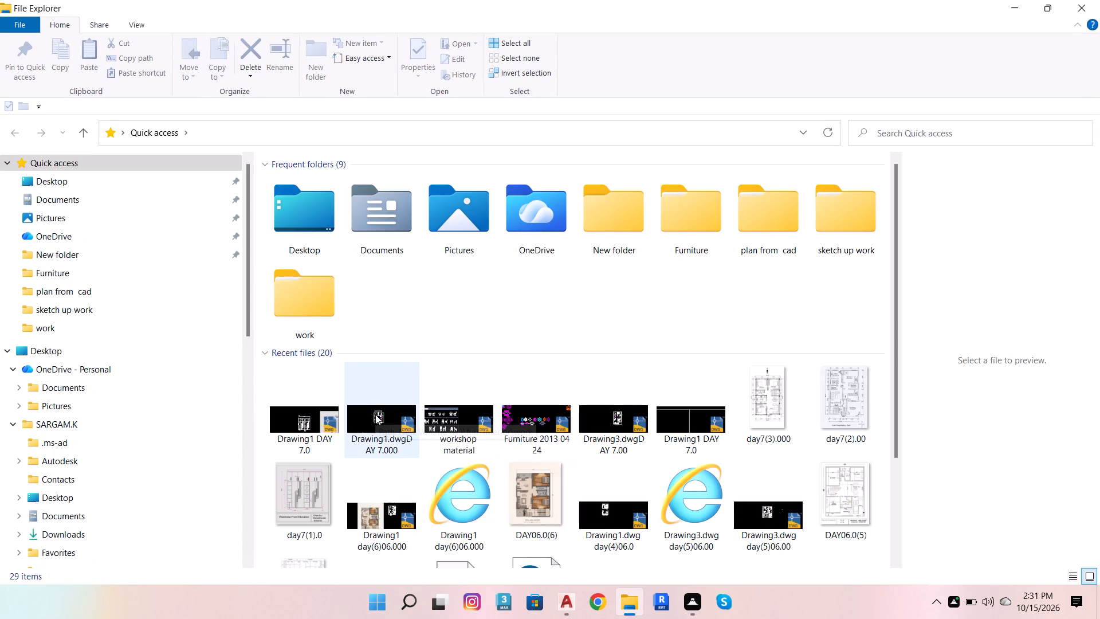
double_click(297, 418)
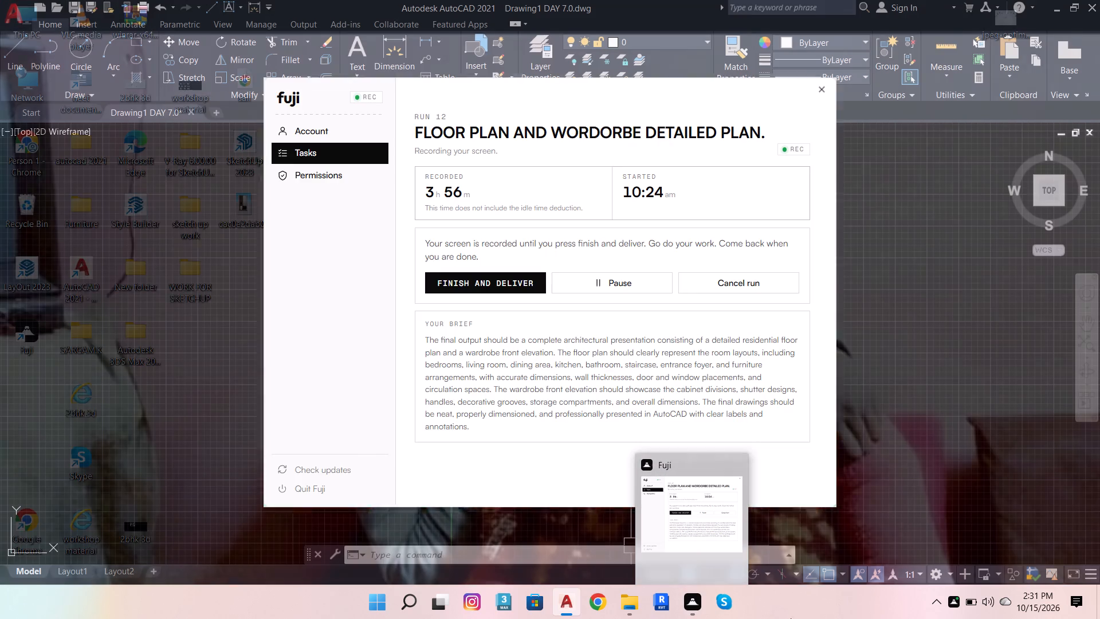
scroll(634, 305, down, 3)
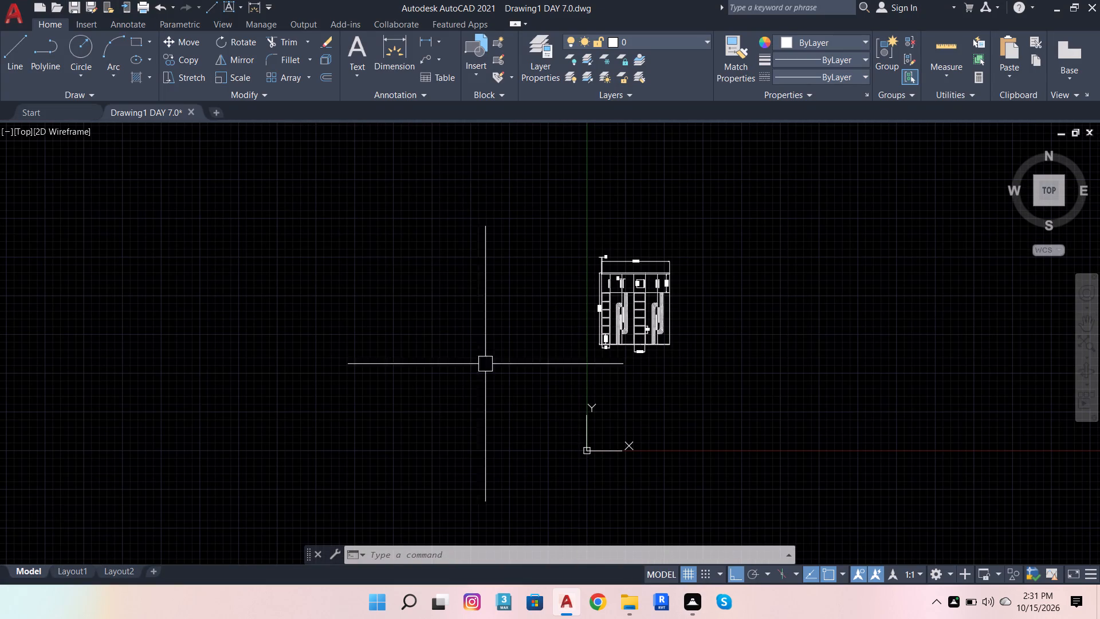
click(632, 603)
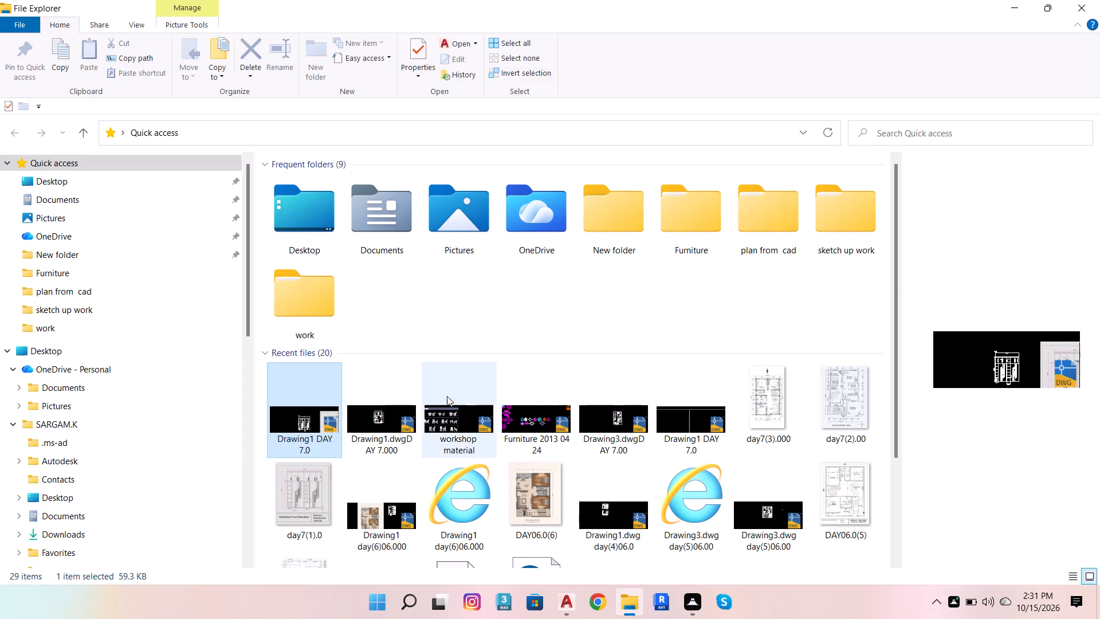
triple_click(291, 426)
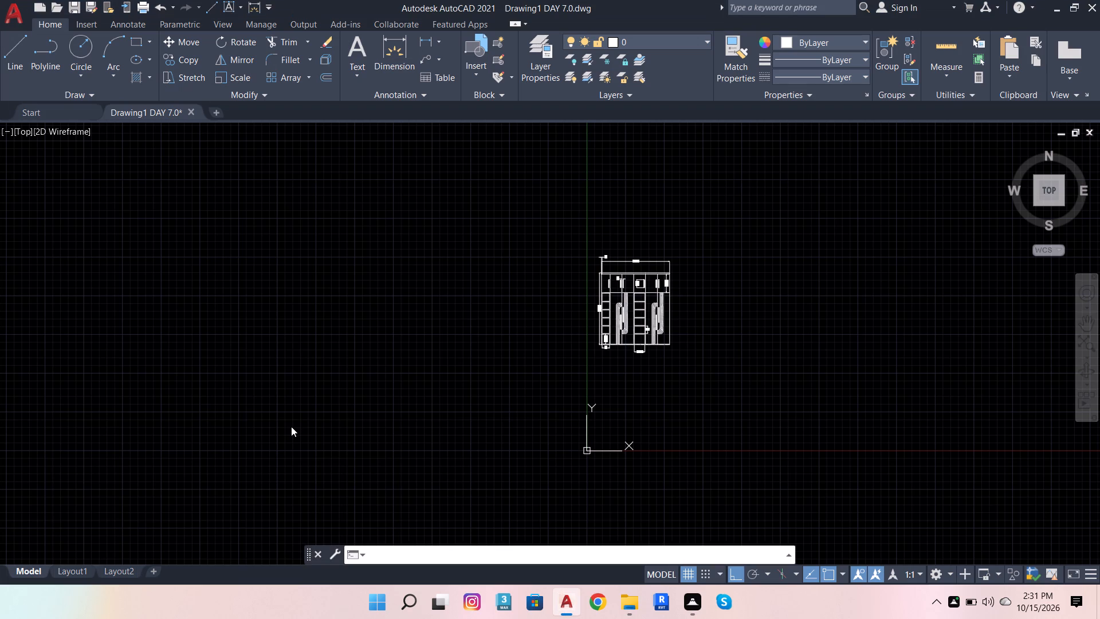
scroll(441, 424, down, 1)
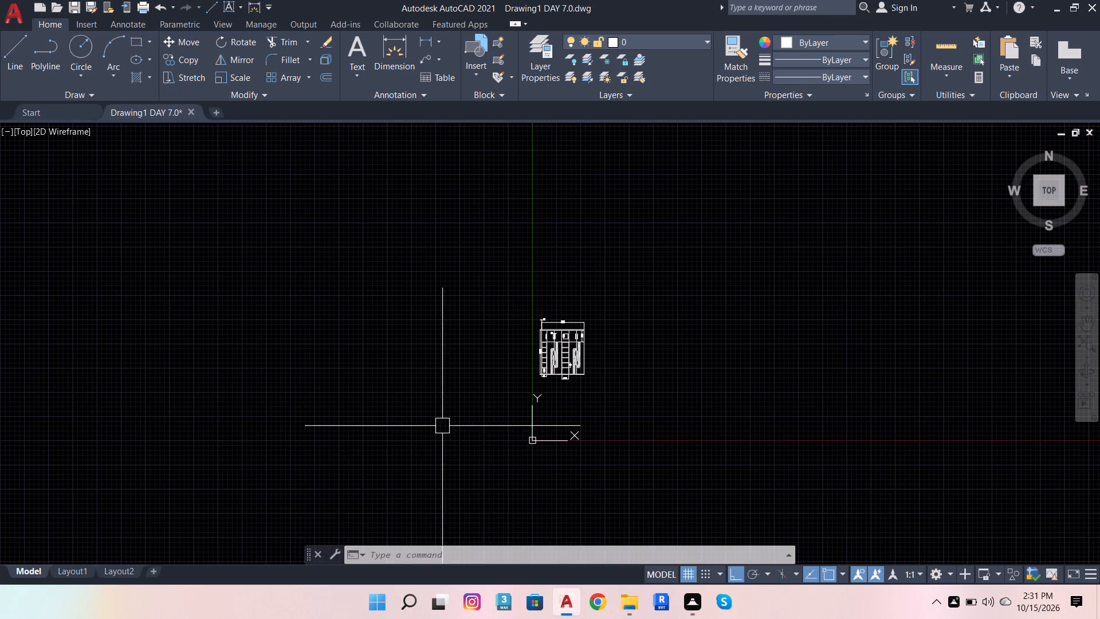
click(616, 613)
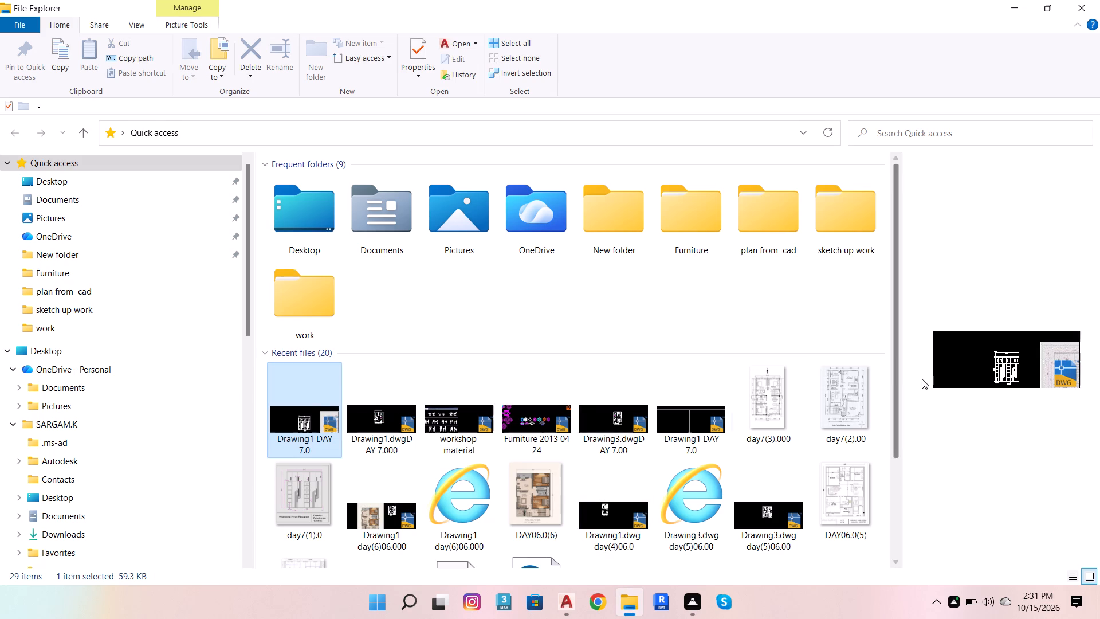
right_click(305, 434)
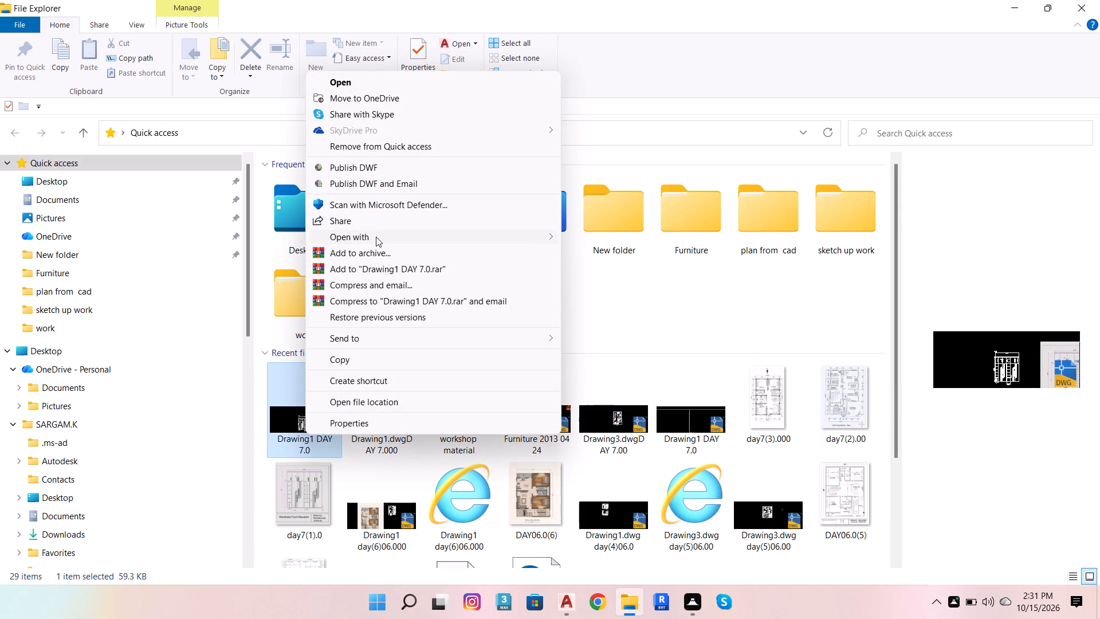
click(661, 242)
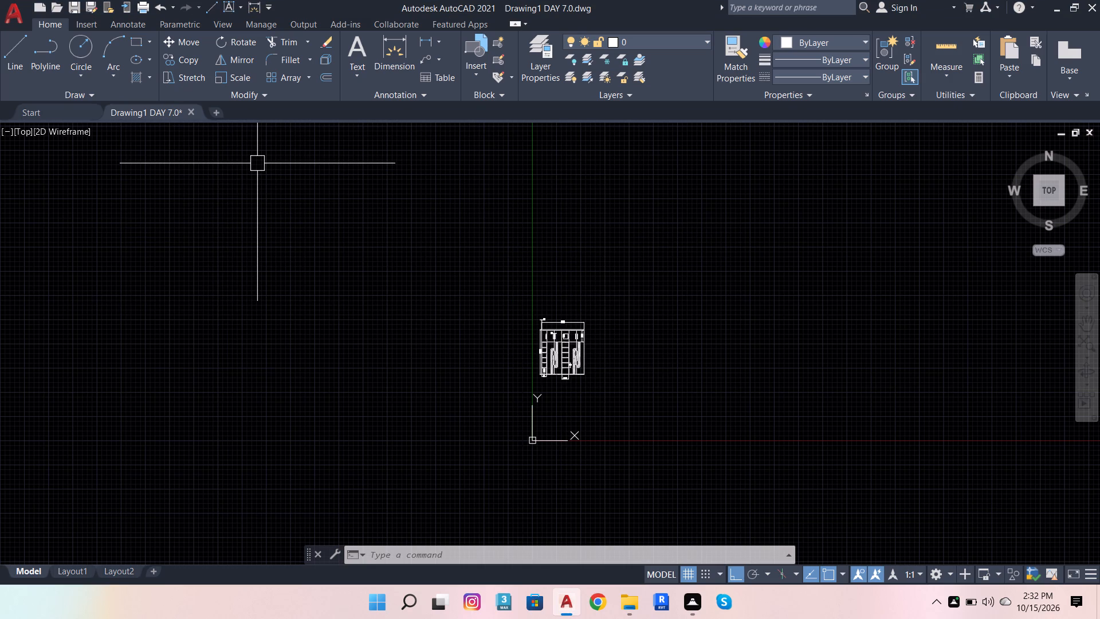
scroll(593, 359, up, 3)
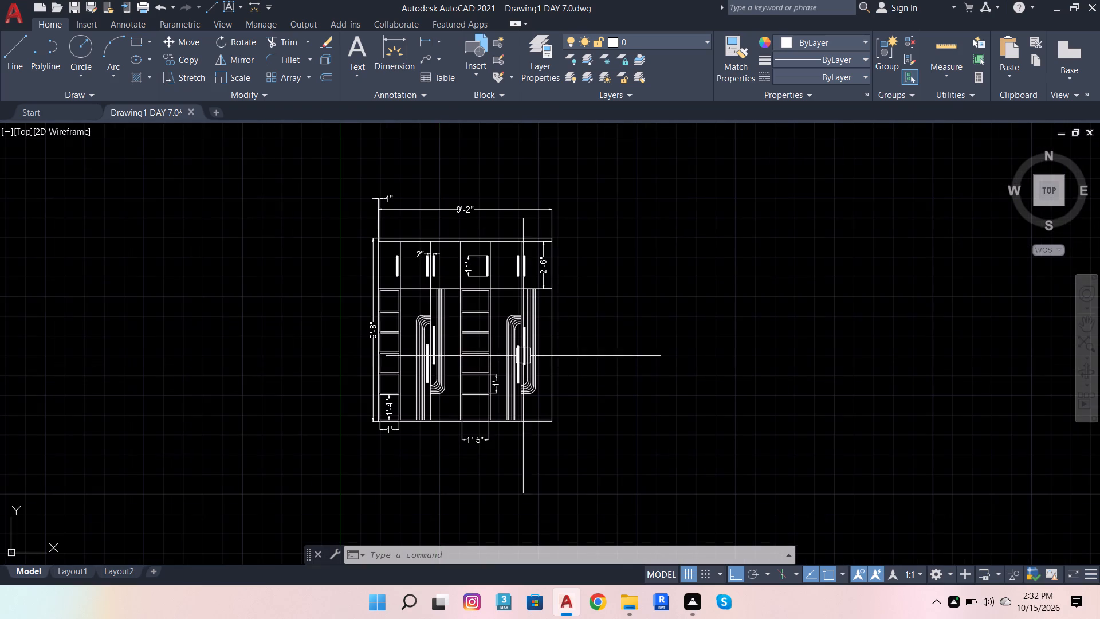
Open the recent floor plan drawing "Drawing3.dwgDAY 7.00".
click(42, 119)
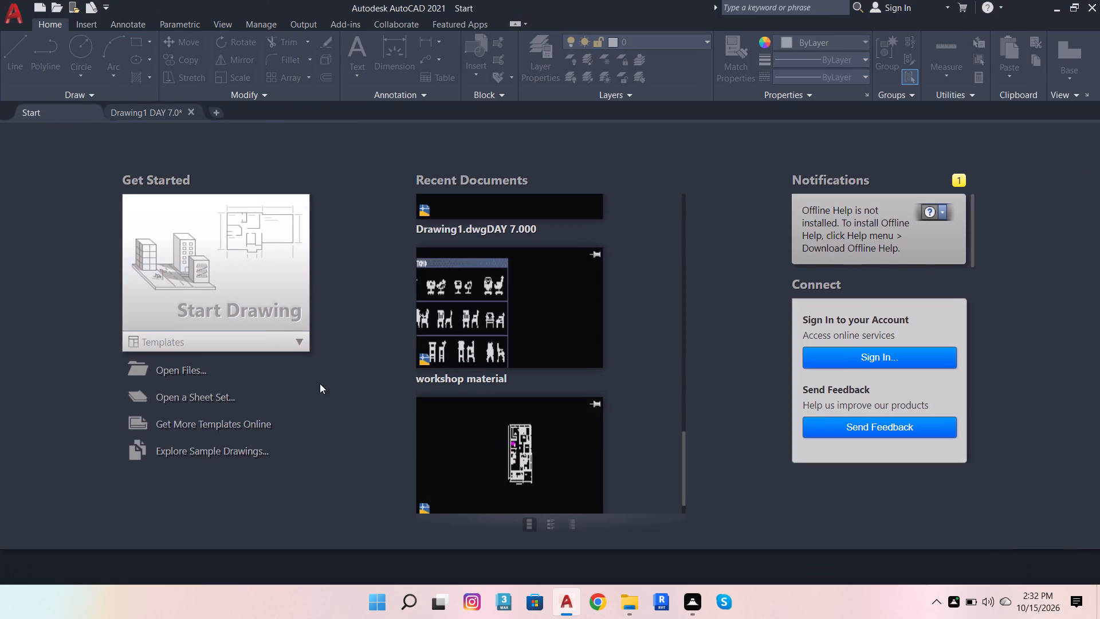
scroll(344, 415, down, 6)
scroll(544, 386, down, 3)
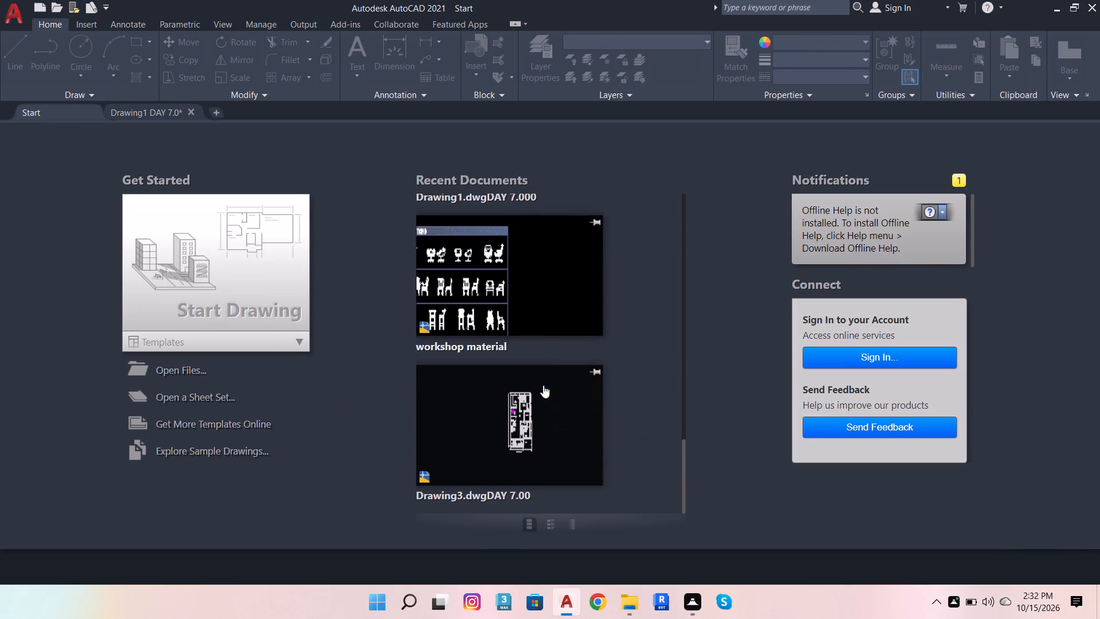
scroll(543, 385, down, 3)
double_click(538, 426)
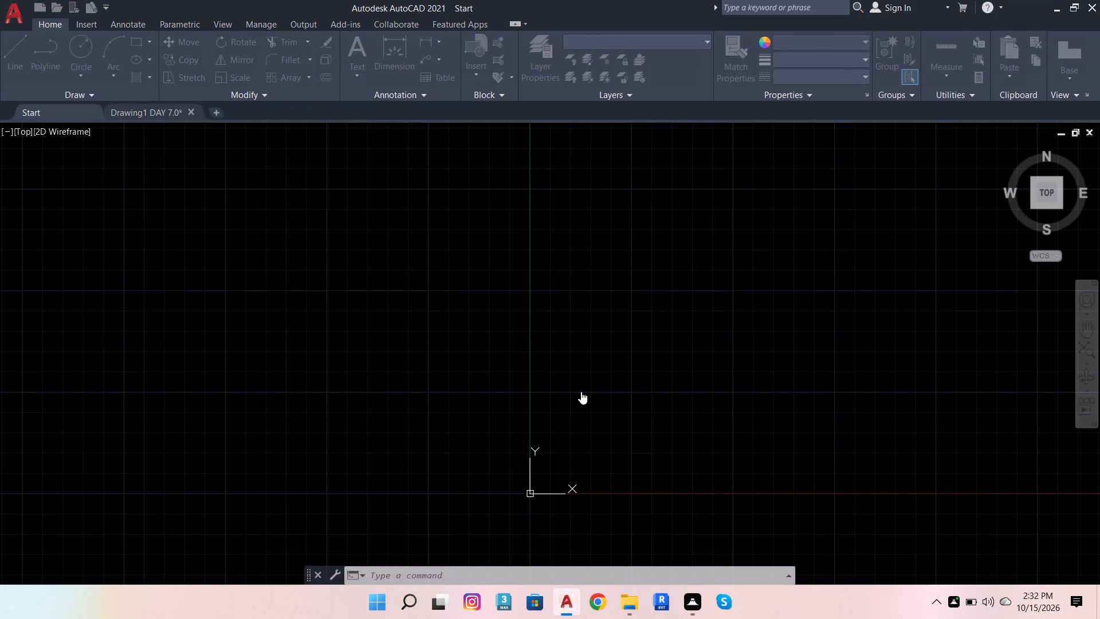
Start a line across the hall's outer wall beside the three-seater sofa and continue it 4' down outside the wall.
scroll(585, 447, up, 2)
scroll(550, 314, down, 2)
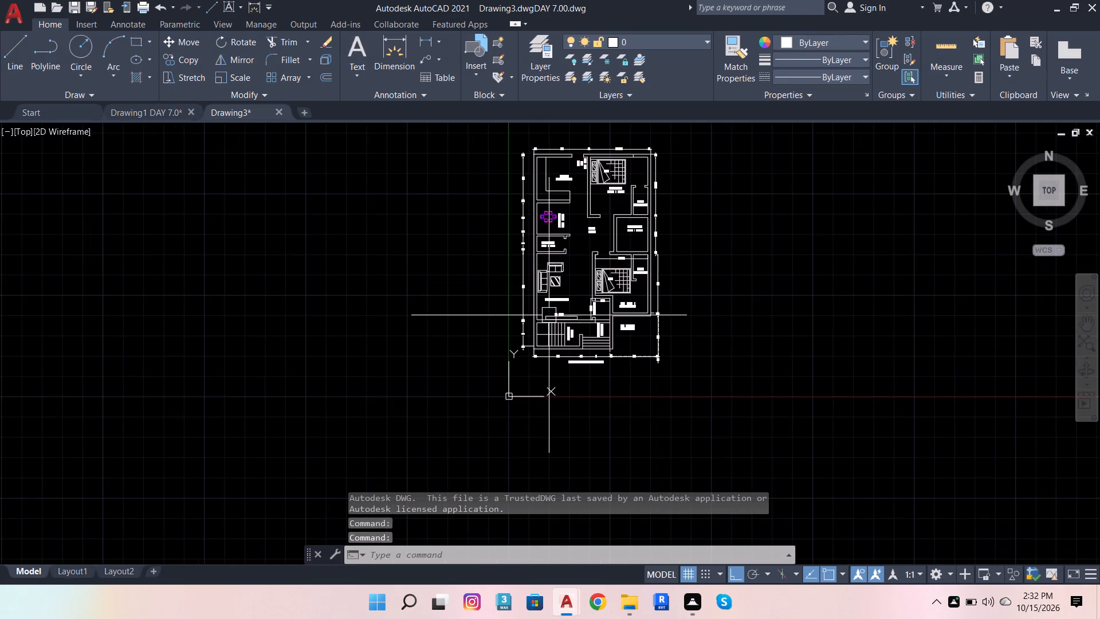
scroll(611, 287, up, 2)
scroll(442, 299, up, 1)
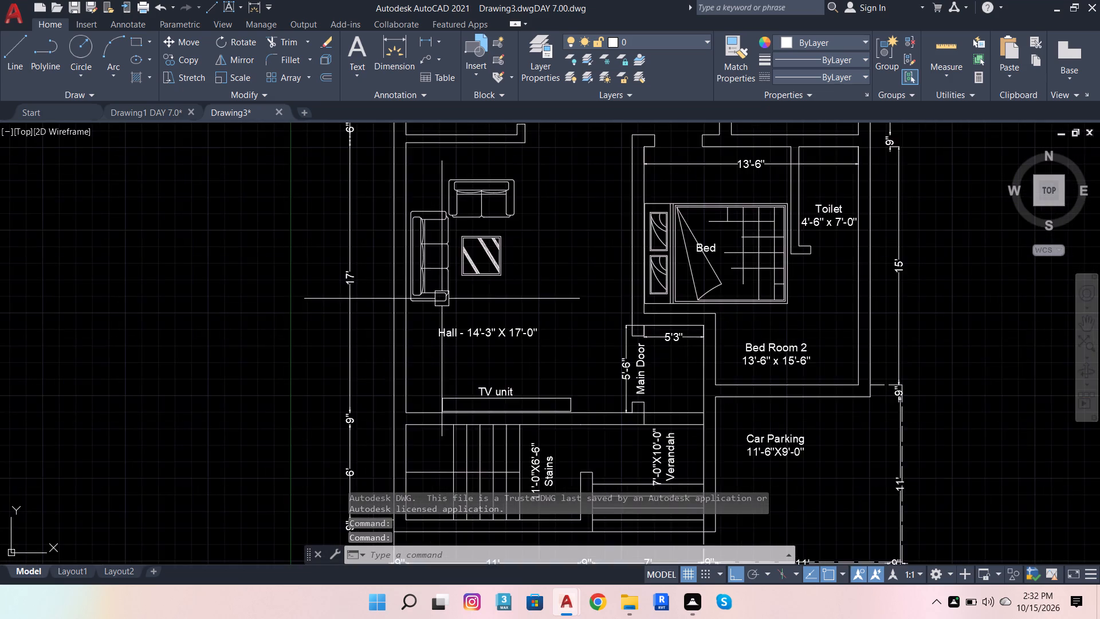
scroll(439, 296, down, 2)
scroll(438, 212, up, 2)
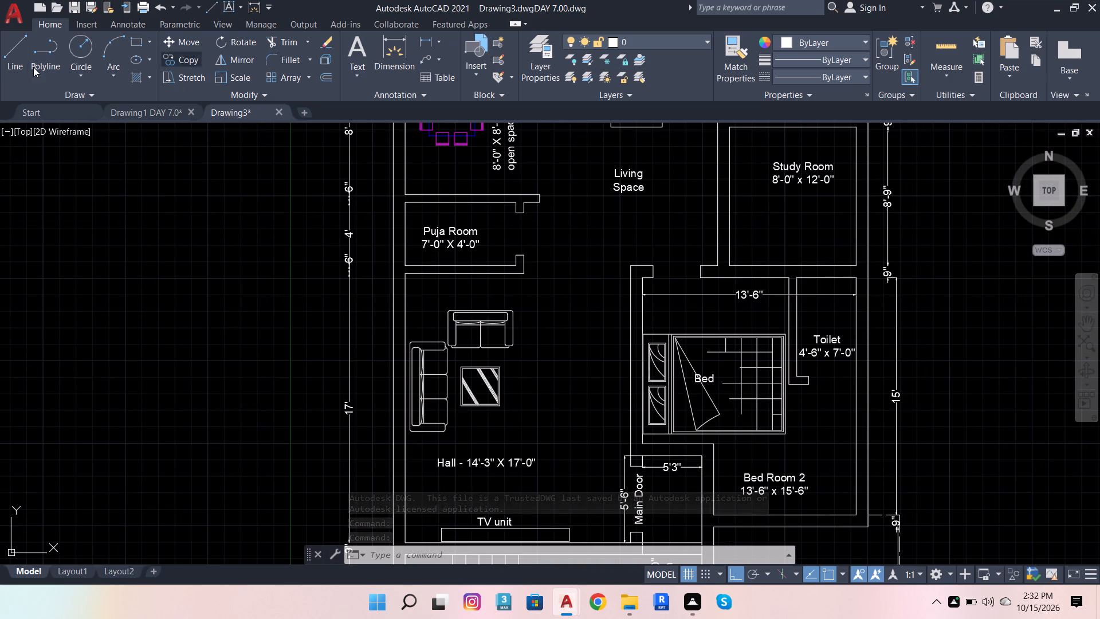
click(13, 54)
scroll(445, 352, up, 2)
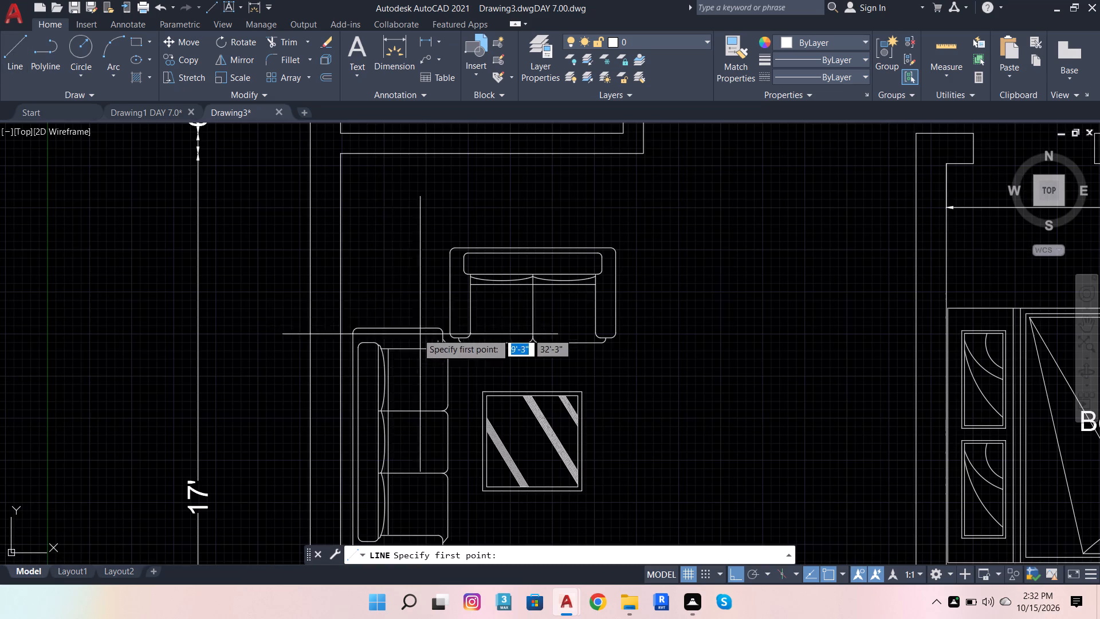
scroll(348, 346, up, 2)
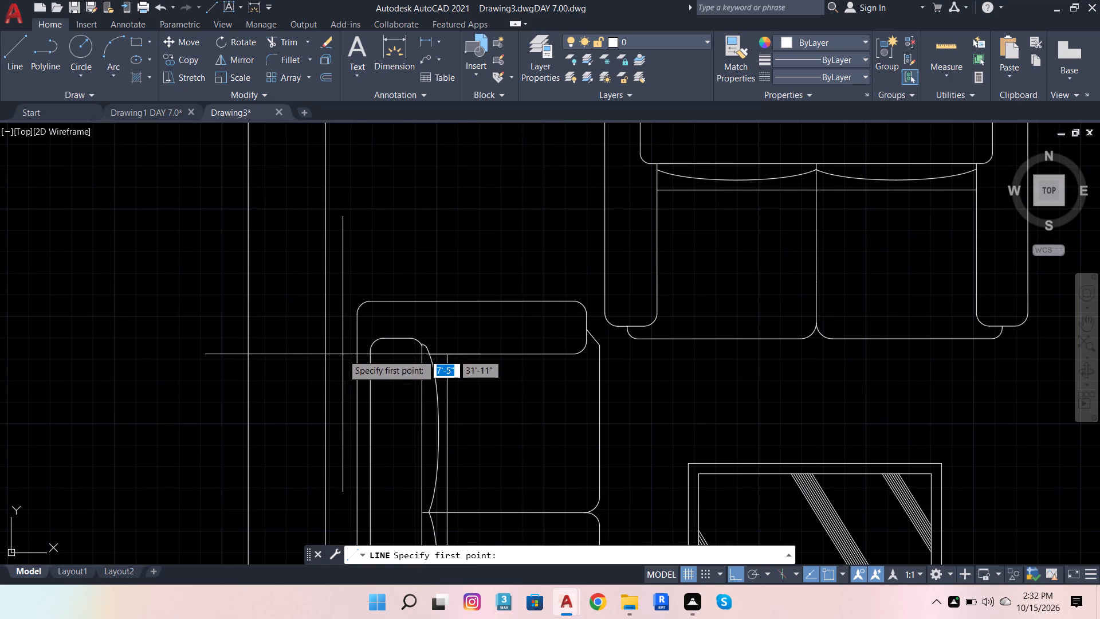
click(343, 354)
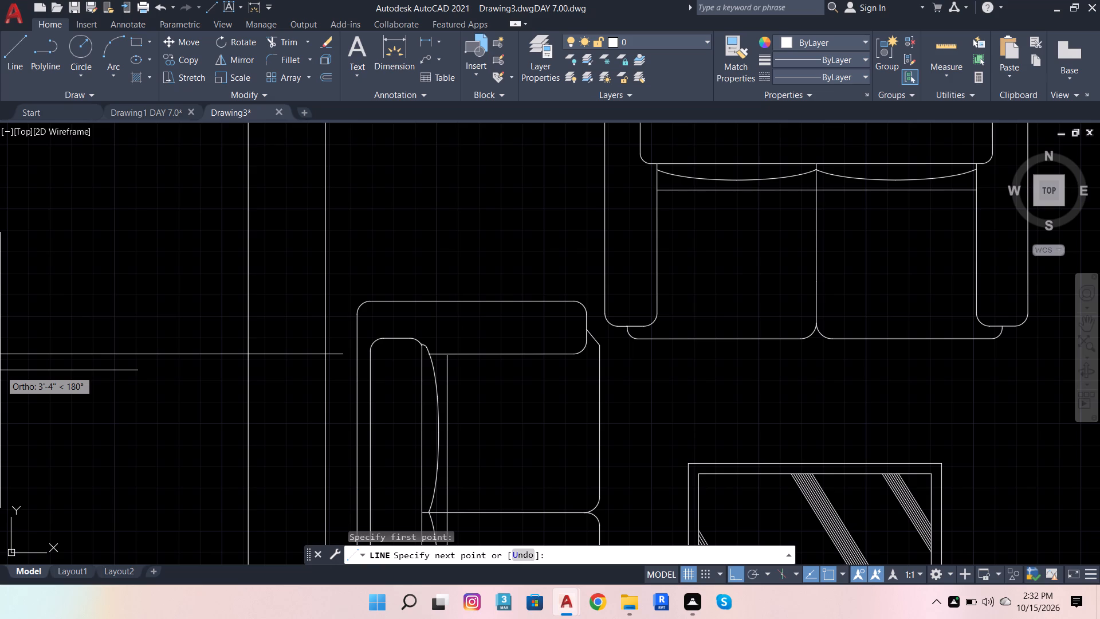
click(159, 364)
scroll(218, 292, down, 3)
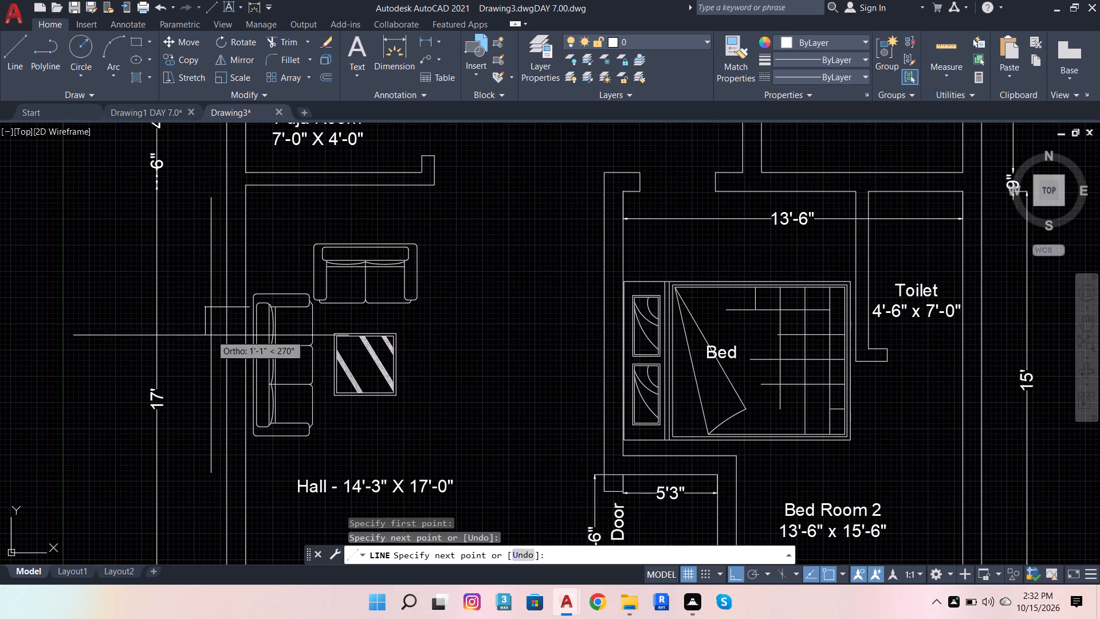
scroll(208, 358, up, 2)
text(4')
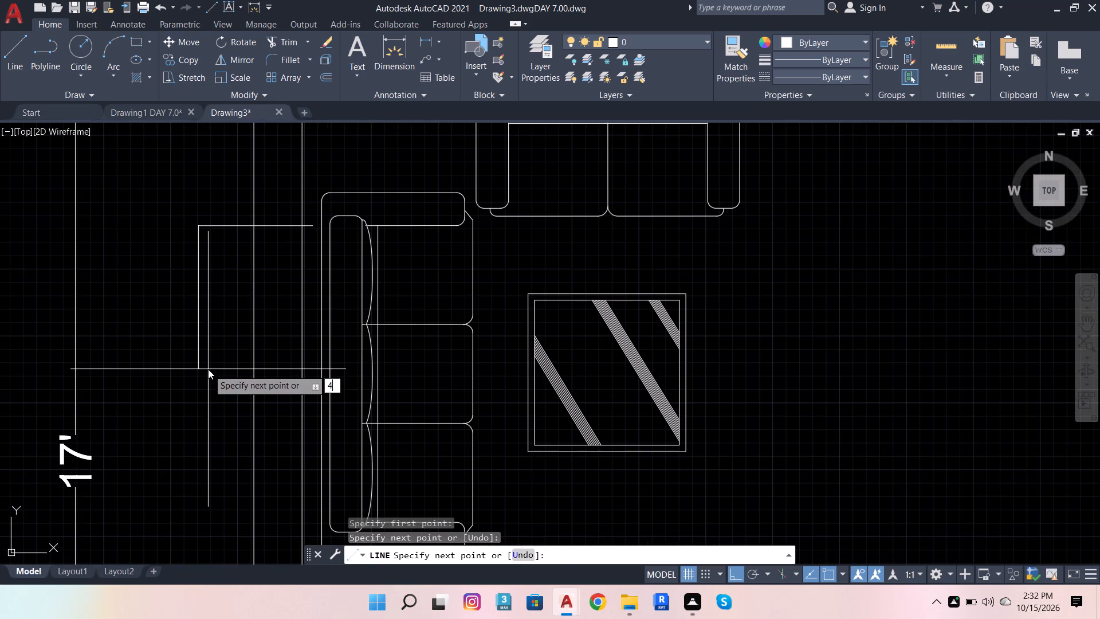
key(Return)
Complete the 4' window outline with a horizontal line back across the hall's outer wall, undoing the slanted segment to the sofa.
scroll(324, 499, up, 2)
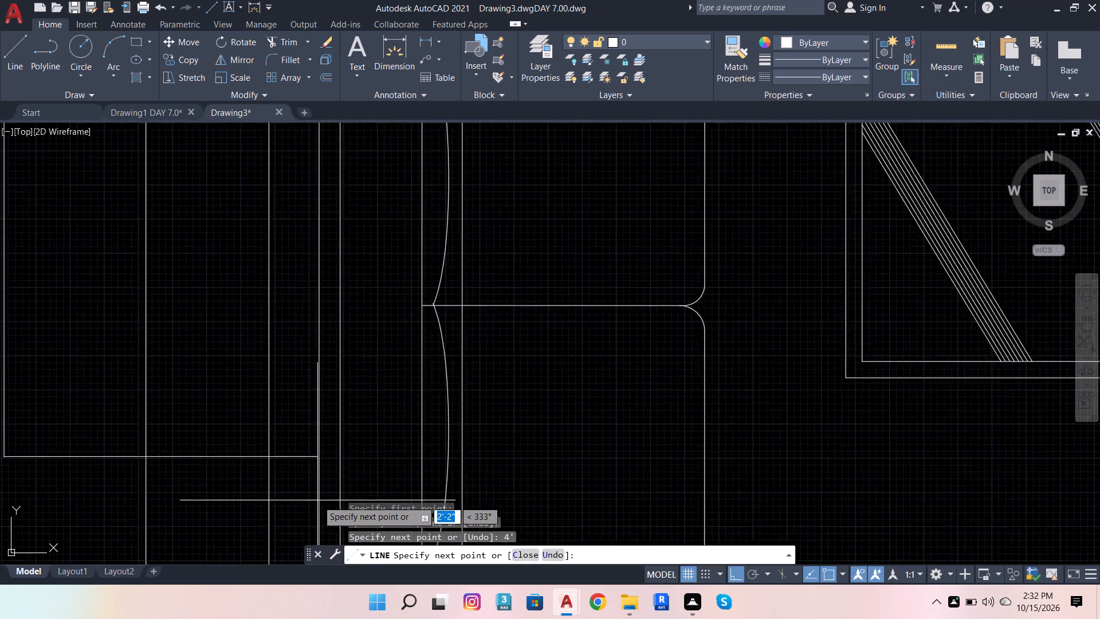
scroll(317, 500, up, 1)
click(314, 483)
scroll(230, 189, down, 3)
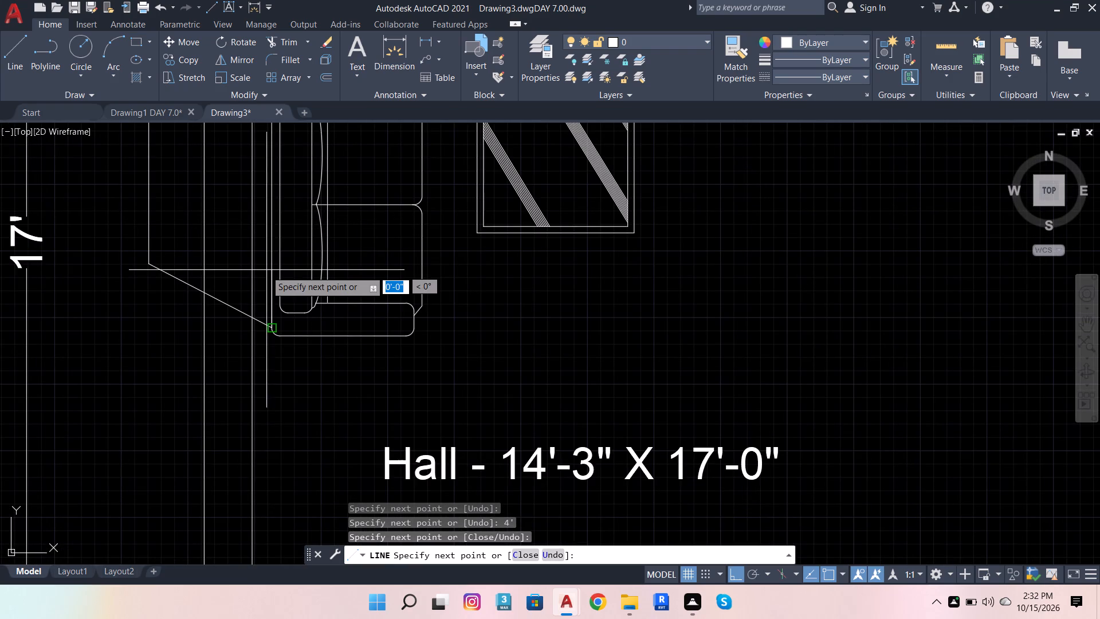
key(ctrl+z)
scroll(301, 277, down, 1)
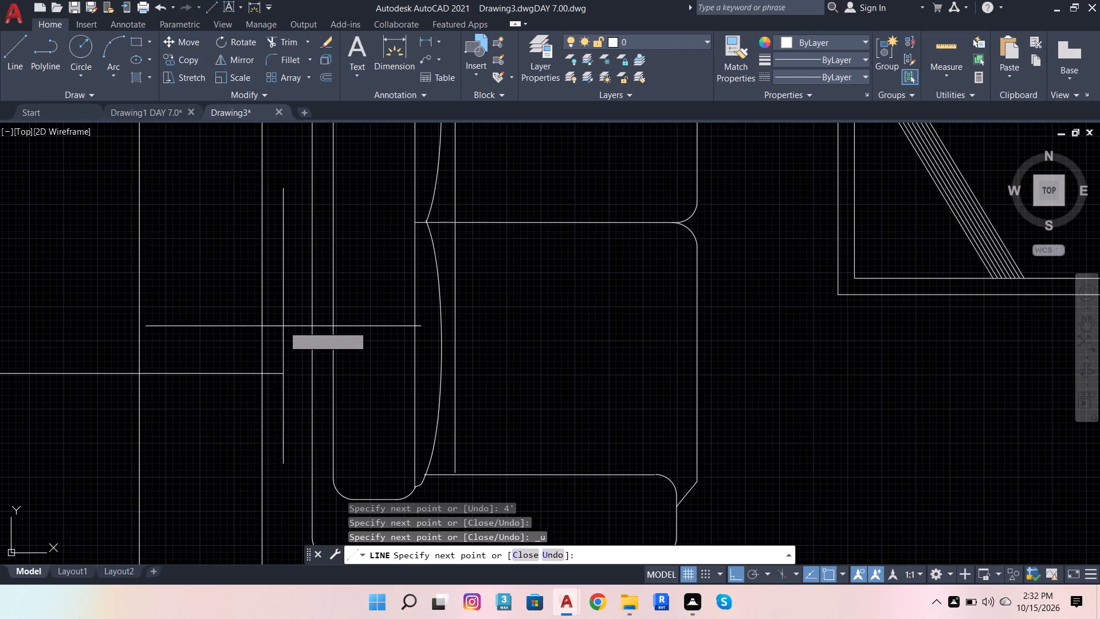
scroll(288, 343, up, 1)
click(284, 379)
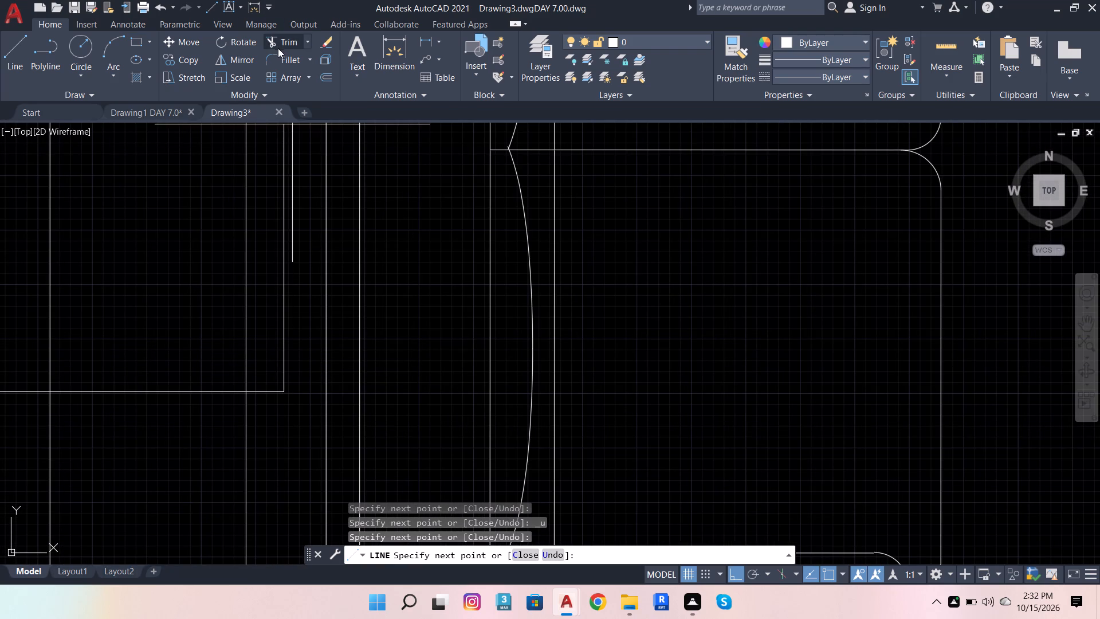
Trim the window outline beside the sofa to leave only two short lines within the thickness of the hall's outer wall.
click(287, 46)
click(281, 392)
scroll(326, 386, down, 4)
scroll(250, 385, up, 2)
click(262, 391)
click(254, 377)
scroll(277, 434, down, 1)
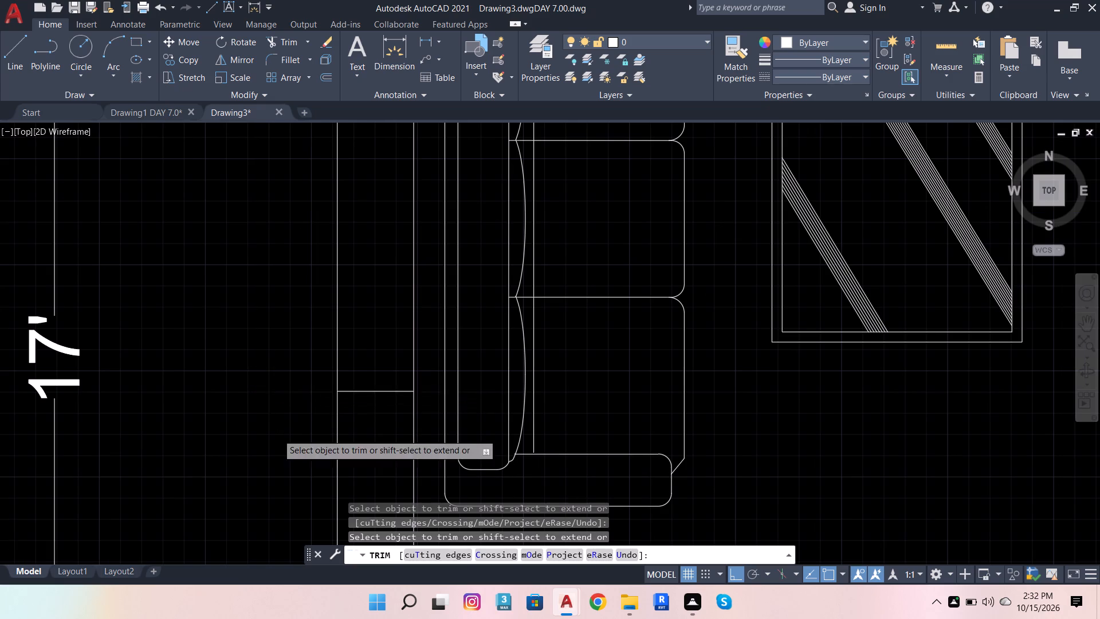
scroll(276, 437, down, 1)
click(277, 256)
scroll(322, 258, up, 2)
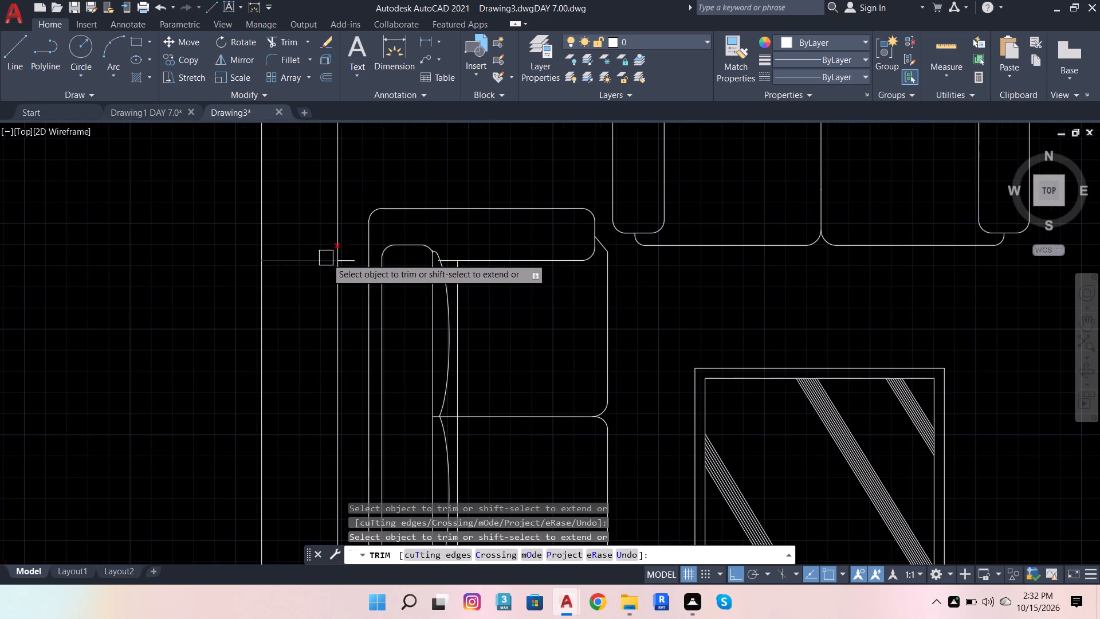
click(348, 264)
scroll(358, 305, down, 4)
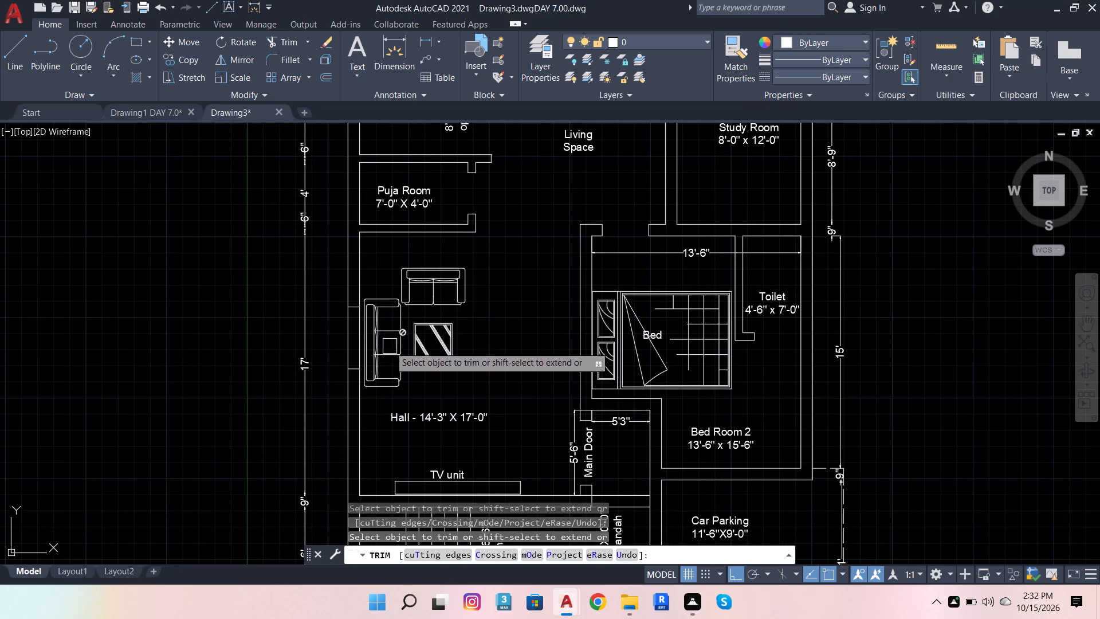
key(Escape)
Copy the hall window's two short lines straight up onto the kitchen's outer wall.
scroll(348, 320, up, 2)
click(324, 264)
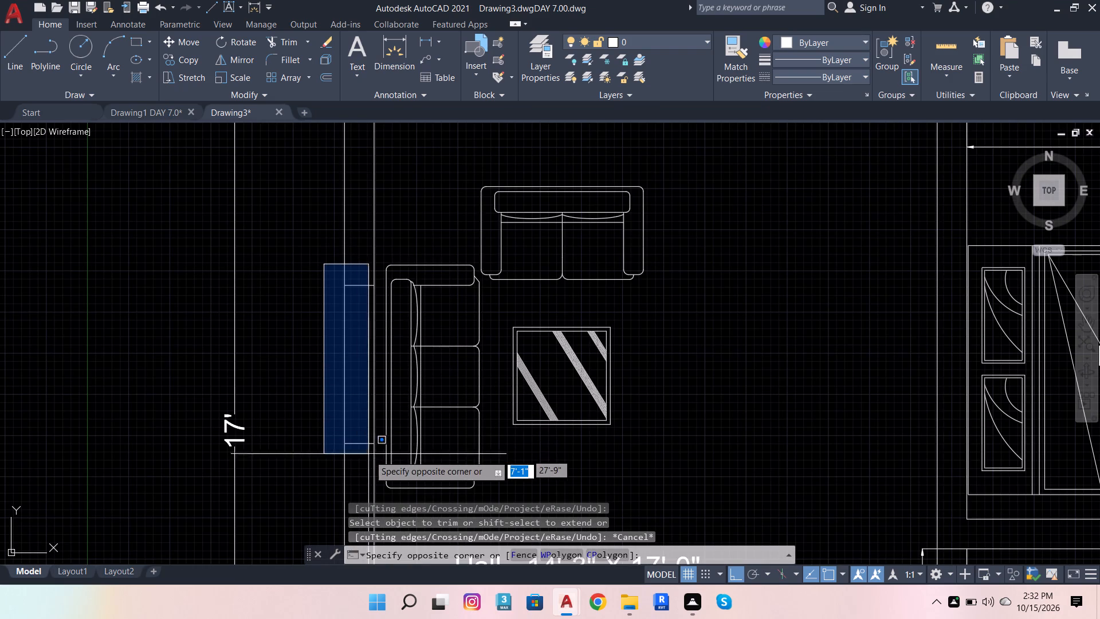
click(379, 449)
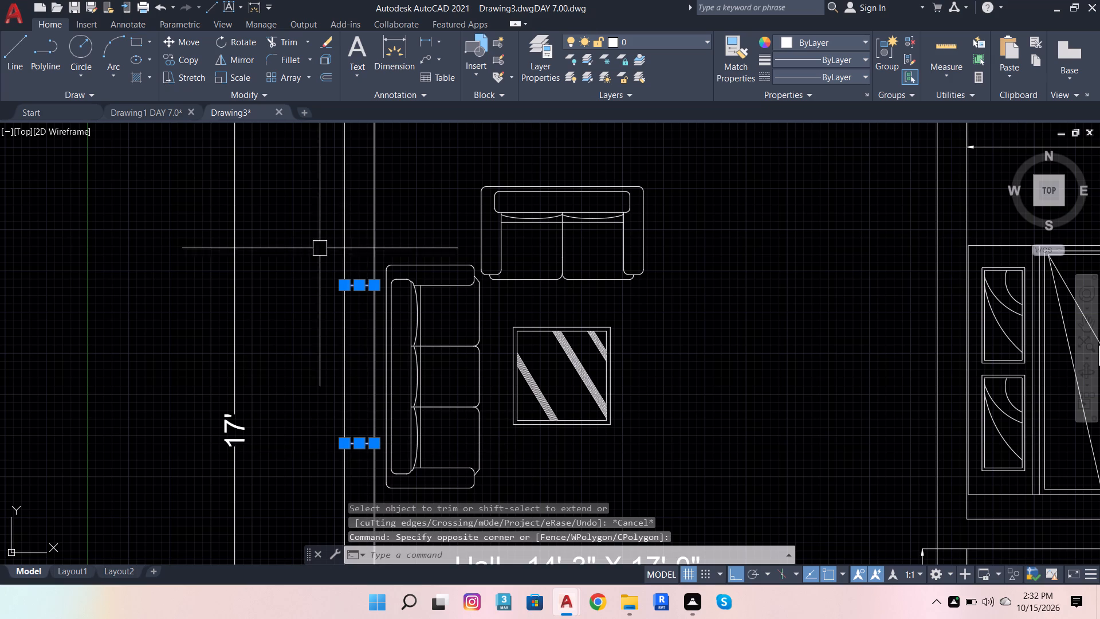
click(181, 58)
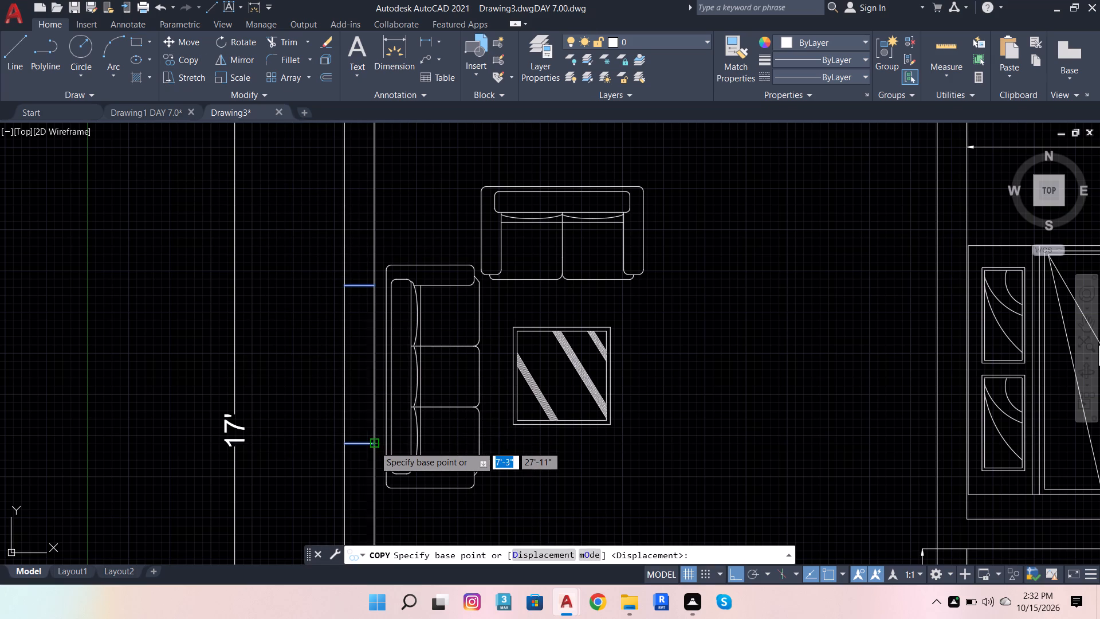
click(374, 446)
scroll(377, 455, down, 1)
scroll(429, 307, down, 3)
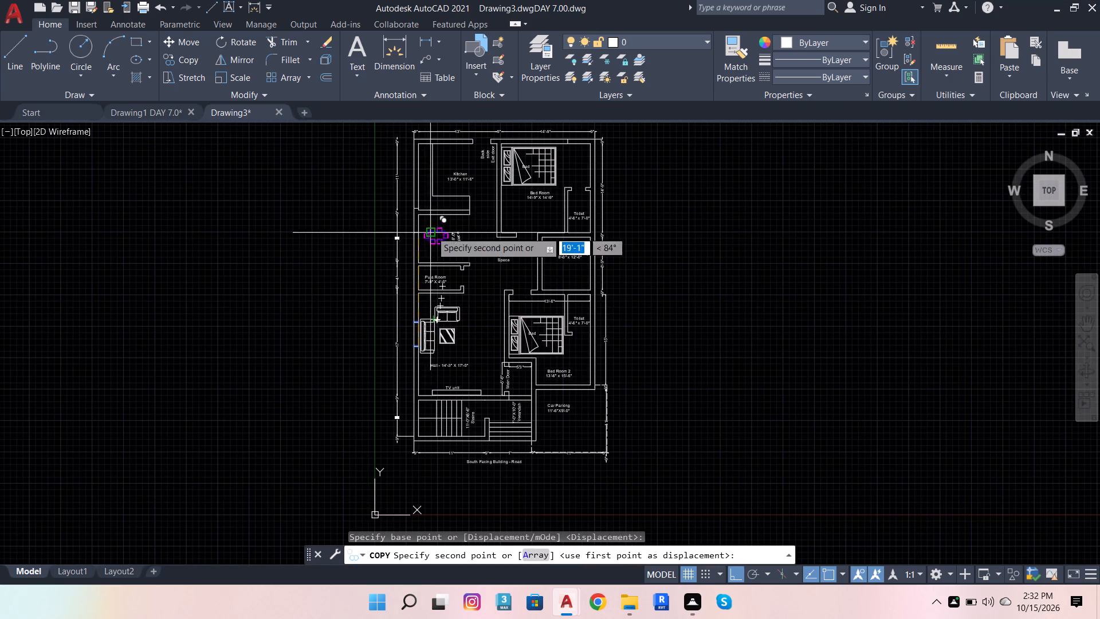
scroll(439, 202, up, 3)
scroll(418, 230, down, 3)
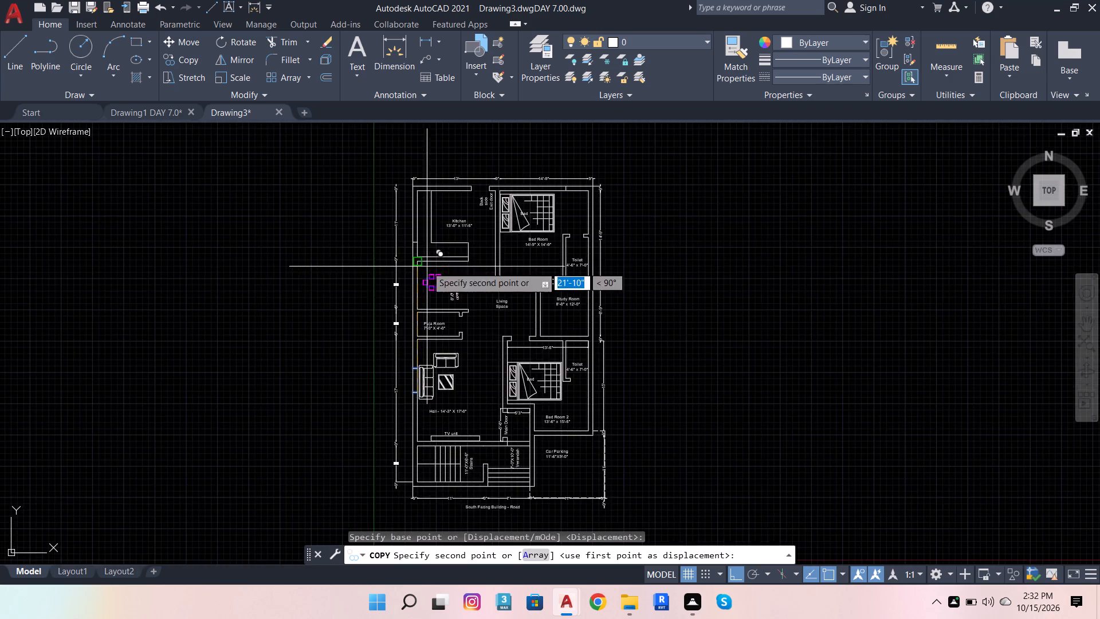
scroll(426, 222, up, 4)
scroll(398, 269, up, 1)
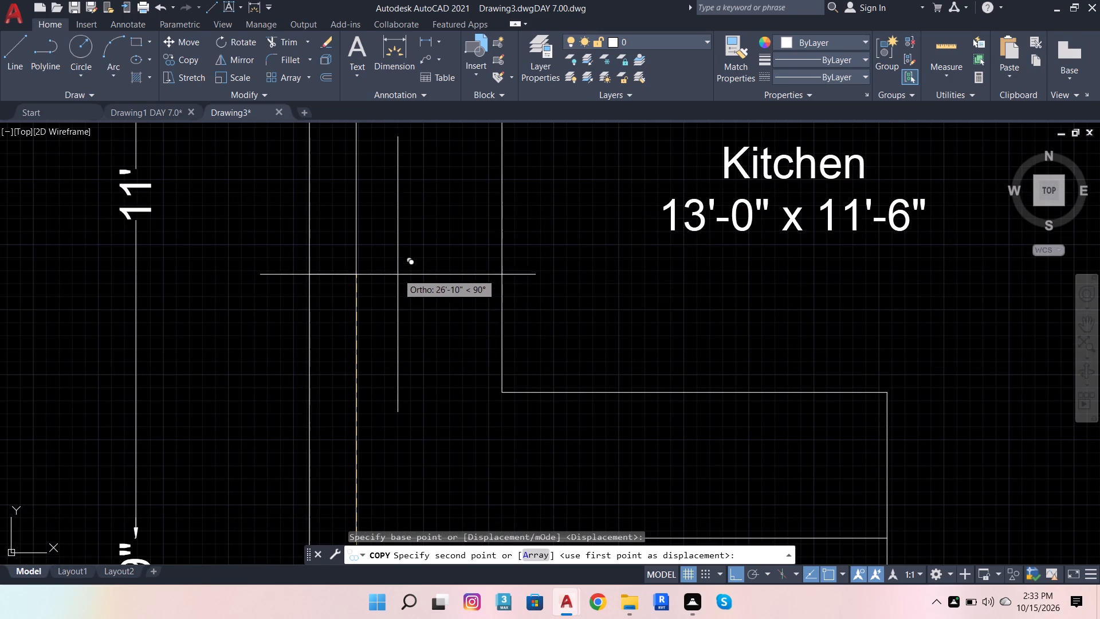
click(395, 328)
scroll(409, 349, down, 3)
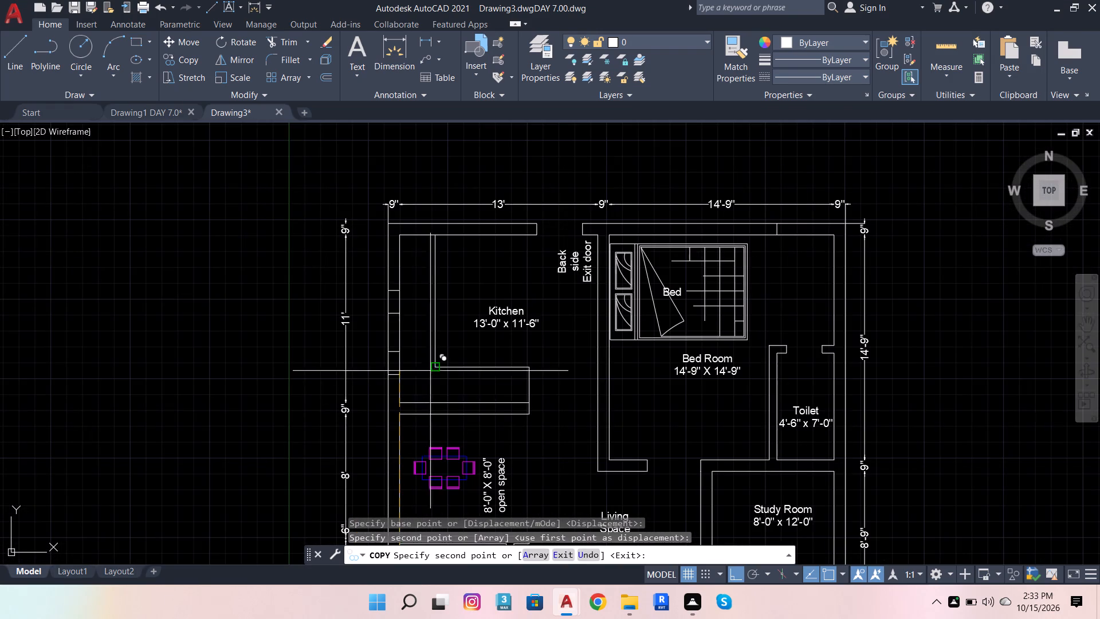
Place another copy of the window lines on the staircase's outer wall, about 14' below the hall window, and finish copying.
scroll(518, 242, down, 4)
scroll(493, 340, up, 2)
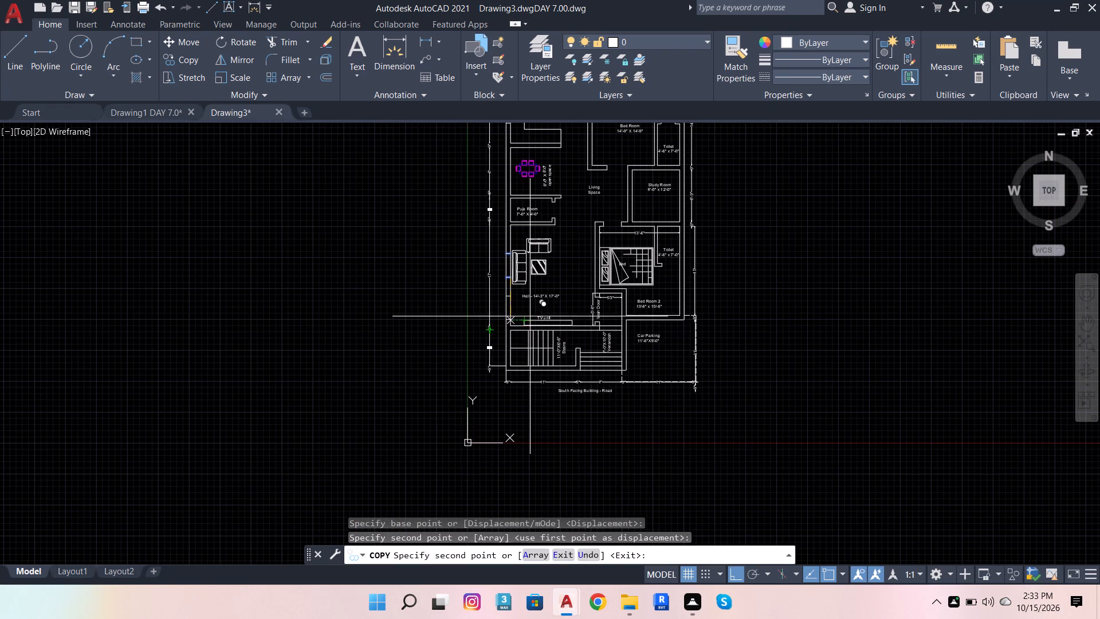
scroll(501, 367, up, 4)
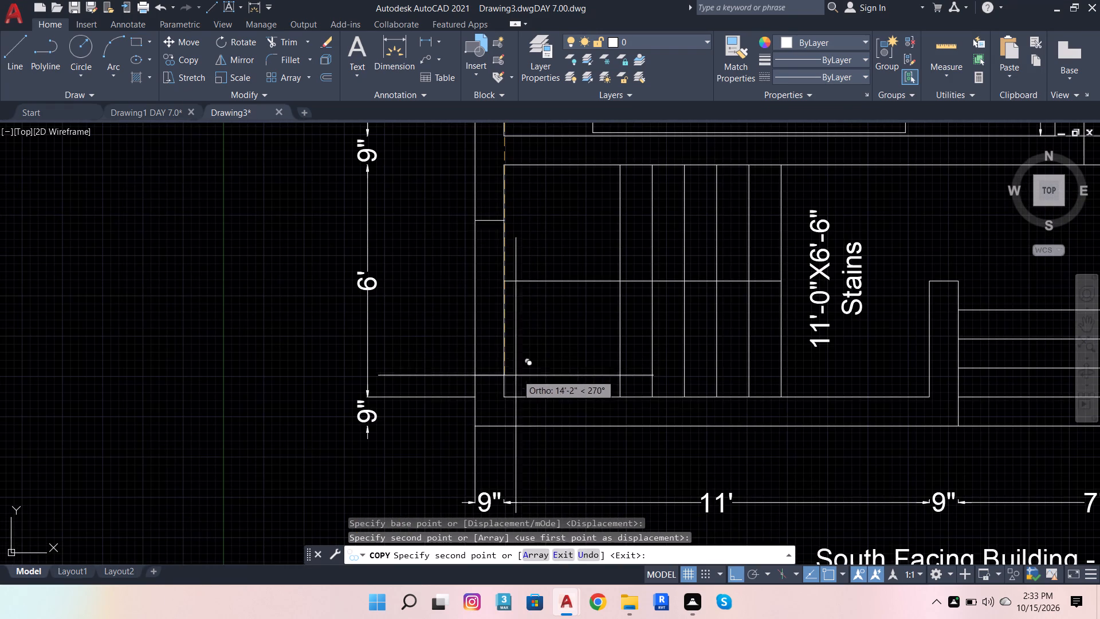
click(540, 370)
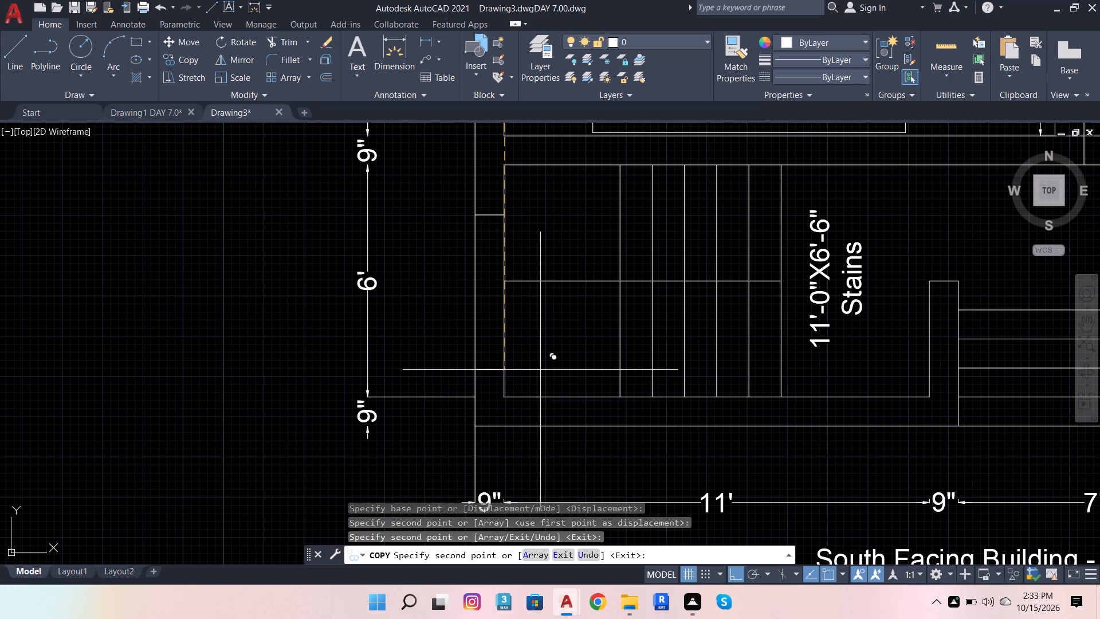
scroll(539, 356, down, 3)
key(Escape)
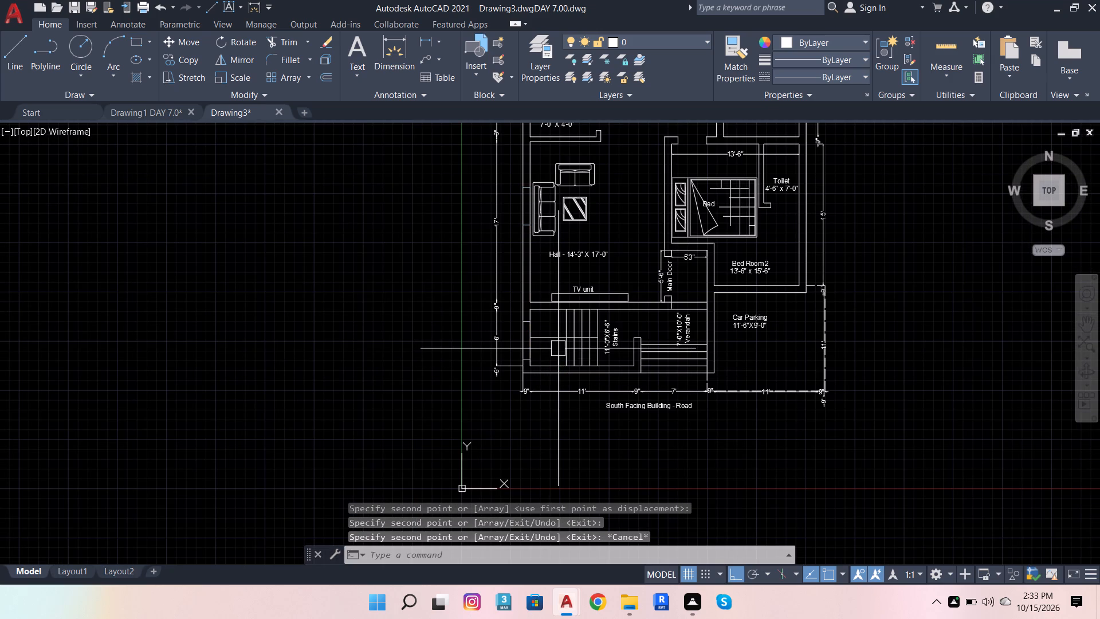
key(Escape)
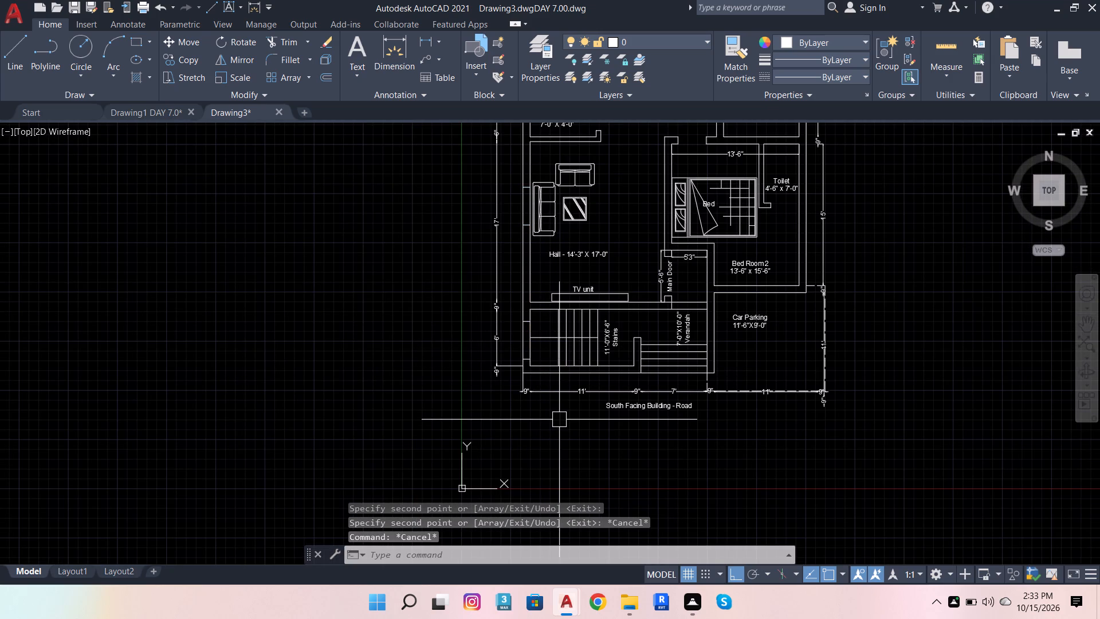
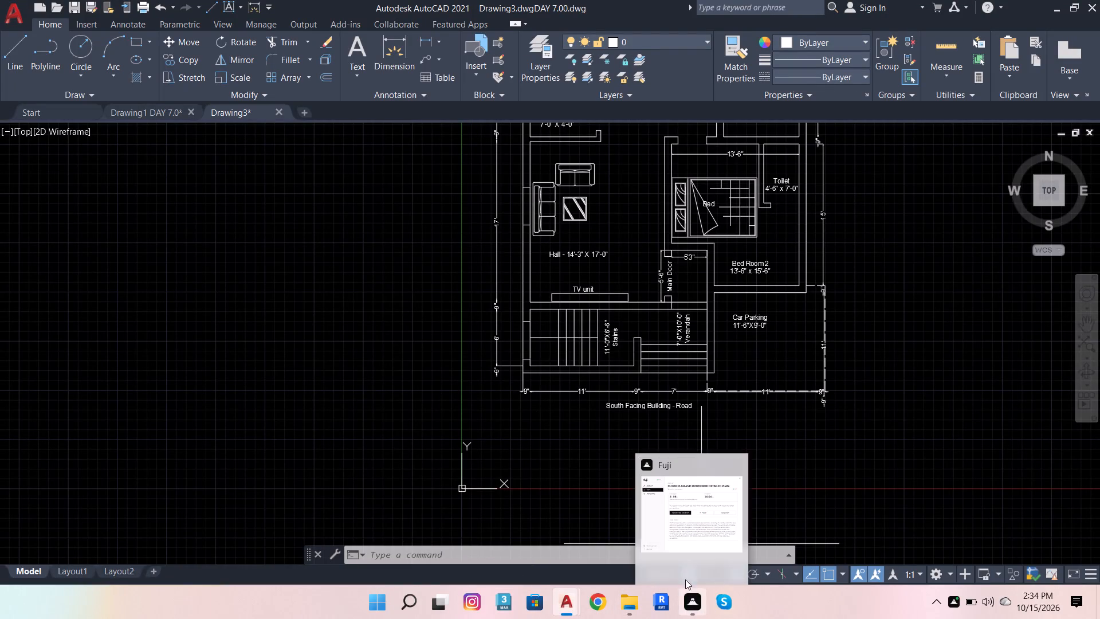
Save the floor plan drawing with its new window openings.
scroll(528, 459, down, 2)
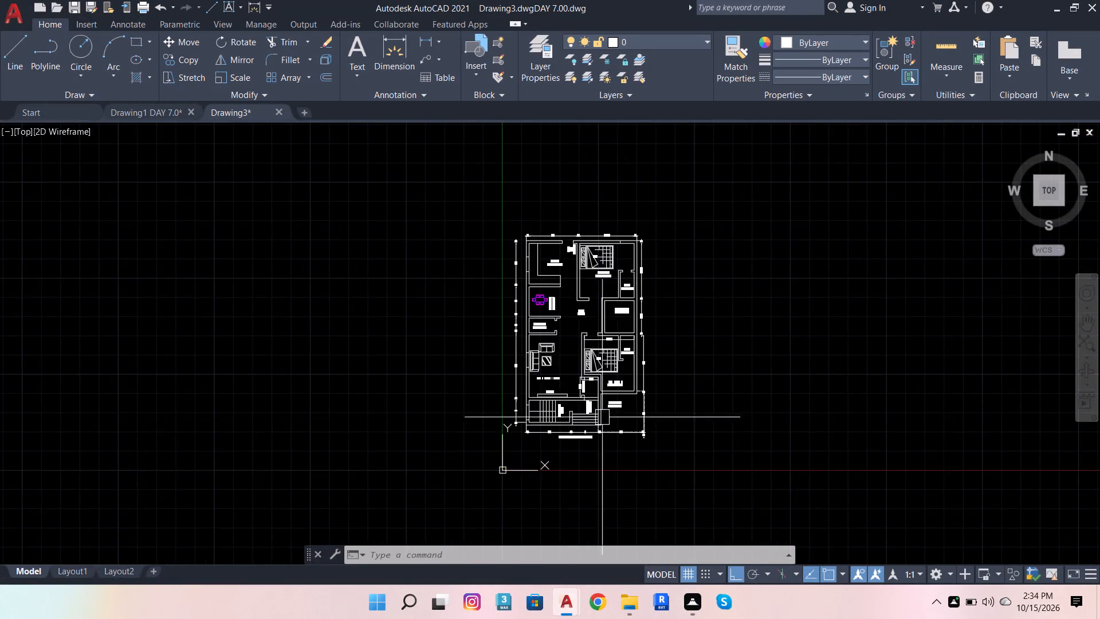
scroll(607, 414, up, 1)
key(ctrl+s)
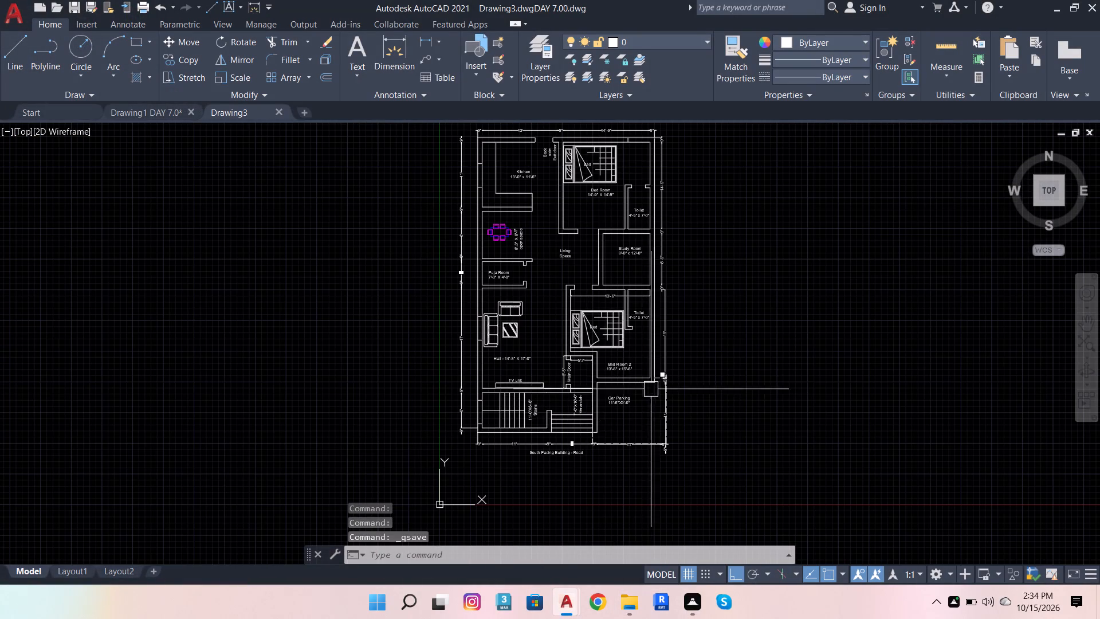
Check the saved drawing files in the work folder in File Explorer, and close that window.
click(622, 608)
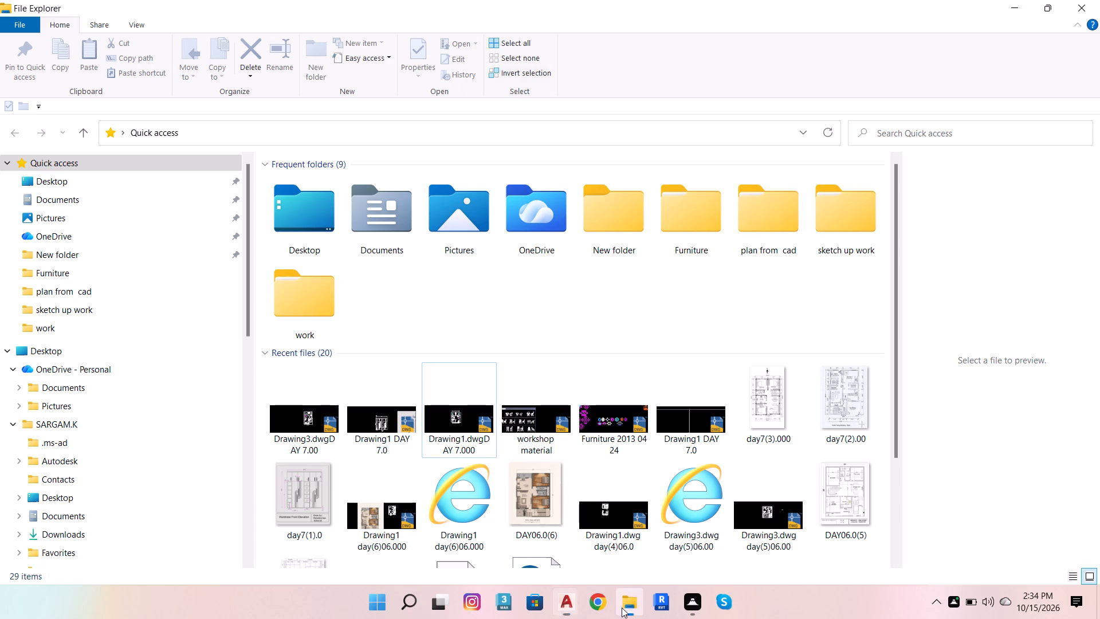
double_click(300, 309)
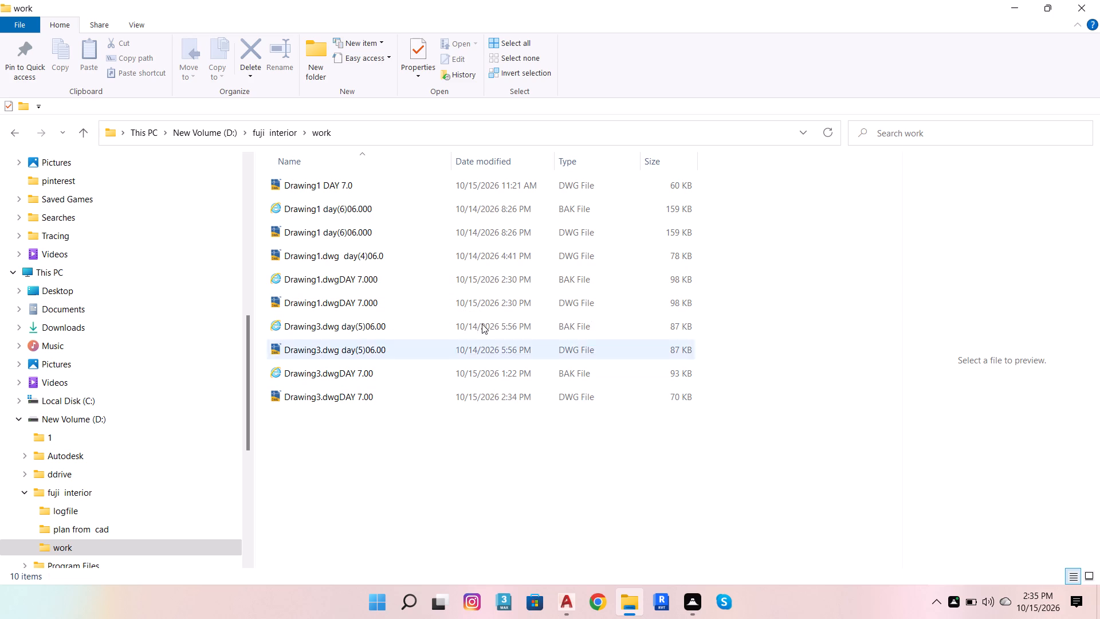
click(1099, 0)
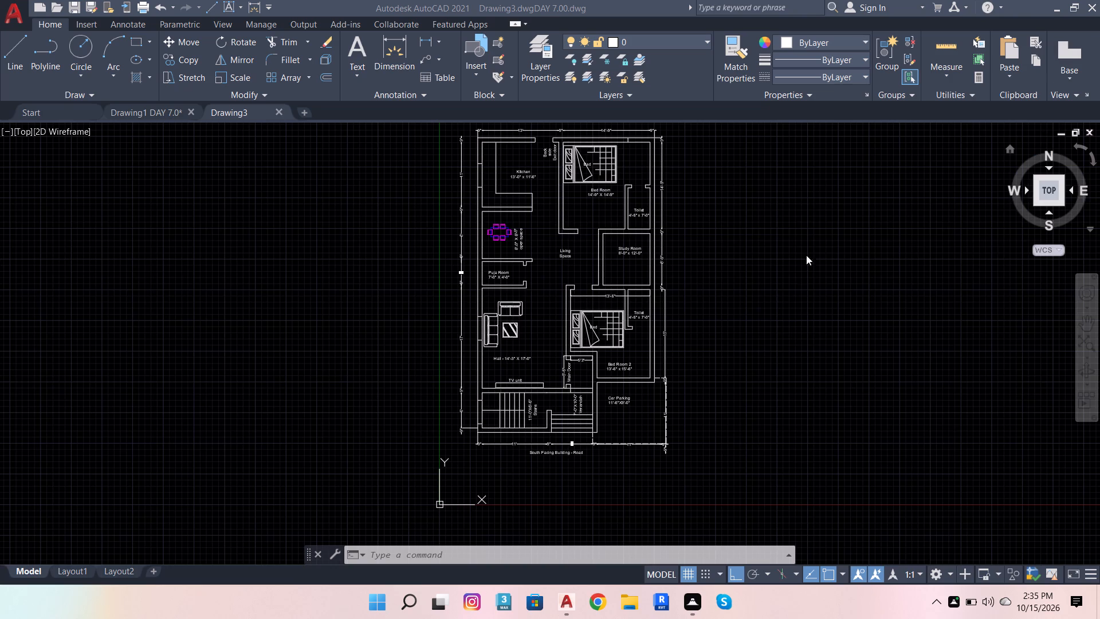
Save the floor plan drawing again and close it, leaving the wardrobe drawing open.
scroll(855, 217, down, 2)
scroll(842, 291, up, 2)
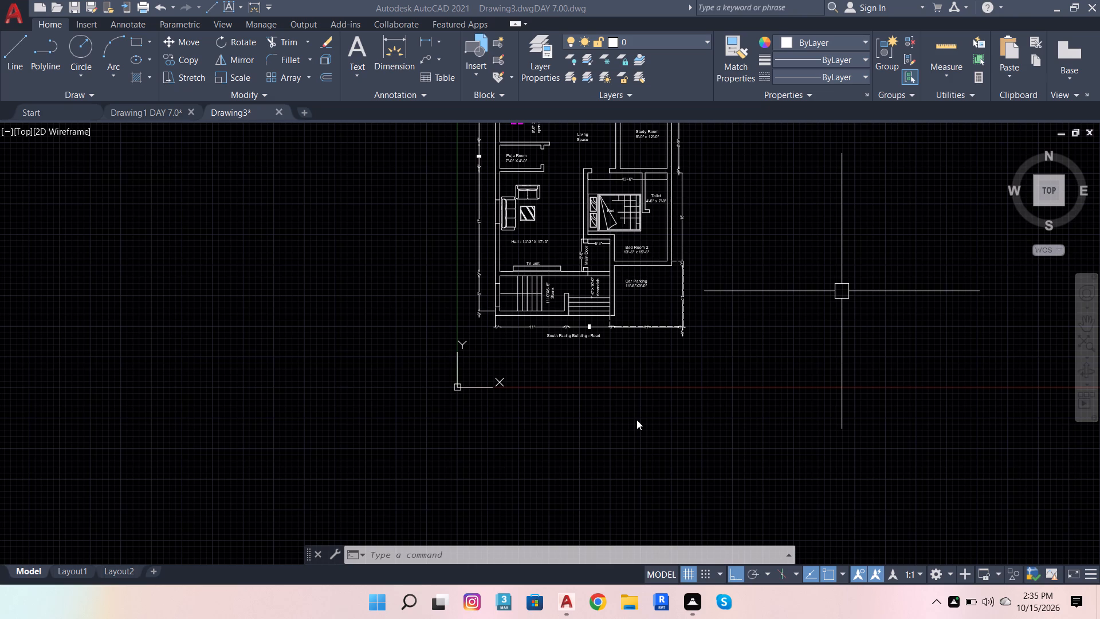
key(ctrl+s)
key(ctrl+s)
key(ctrl+s)
key(ctrl+s)
key(ctrl+s)
key(Escape)
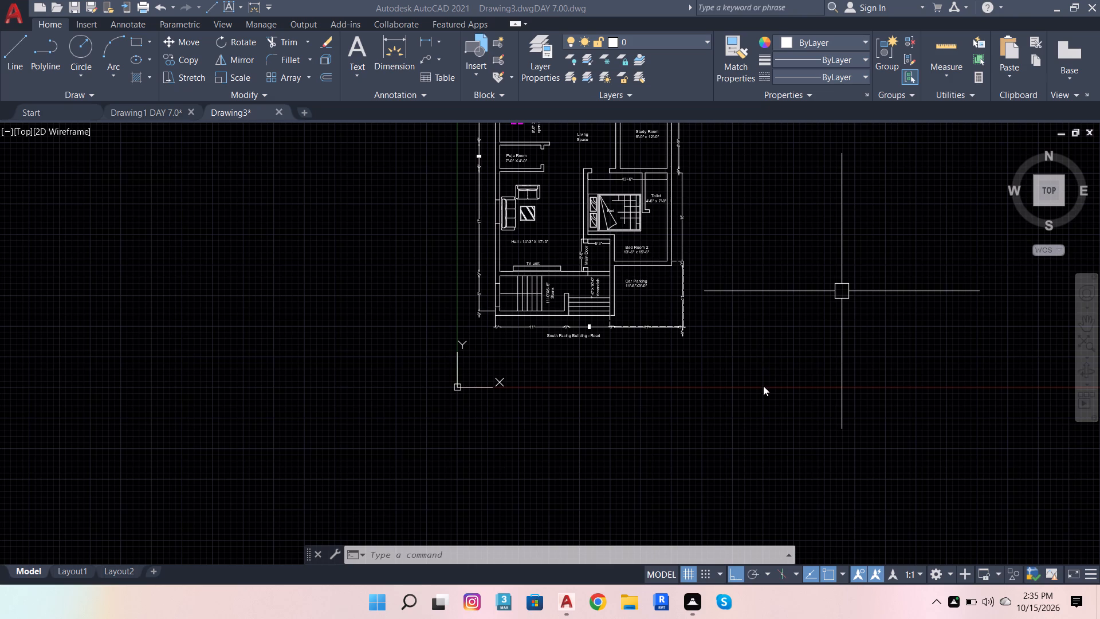
click(763, 386)
key(ctrl+s)
key(ctrl+s)
key(ctrl+s)
key(ctrl+s)
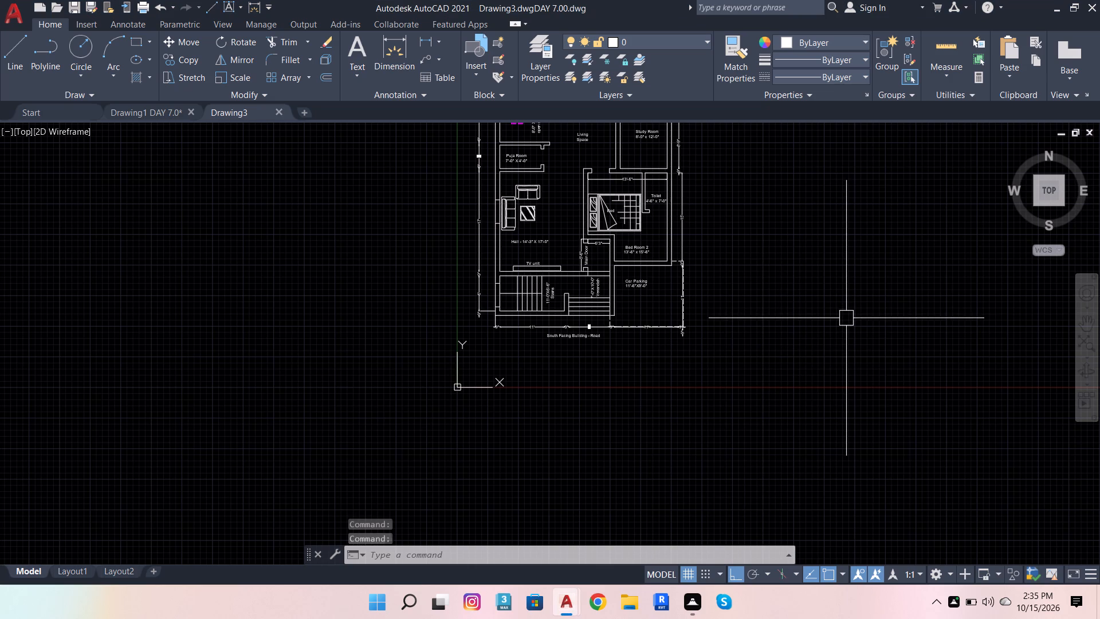
click(281, 112)
Save the wardrobe elevation drawing, Drawing1 DAY 7.0, and close AutoCAD.
key(ctrl+s)
key(ctrl+s)
key(ctrl+s)
key(ctrl+s)
key(ctrl+s)
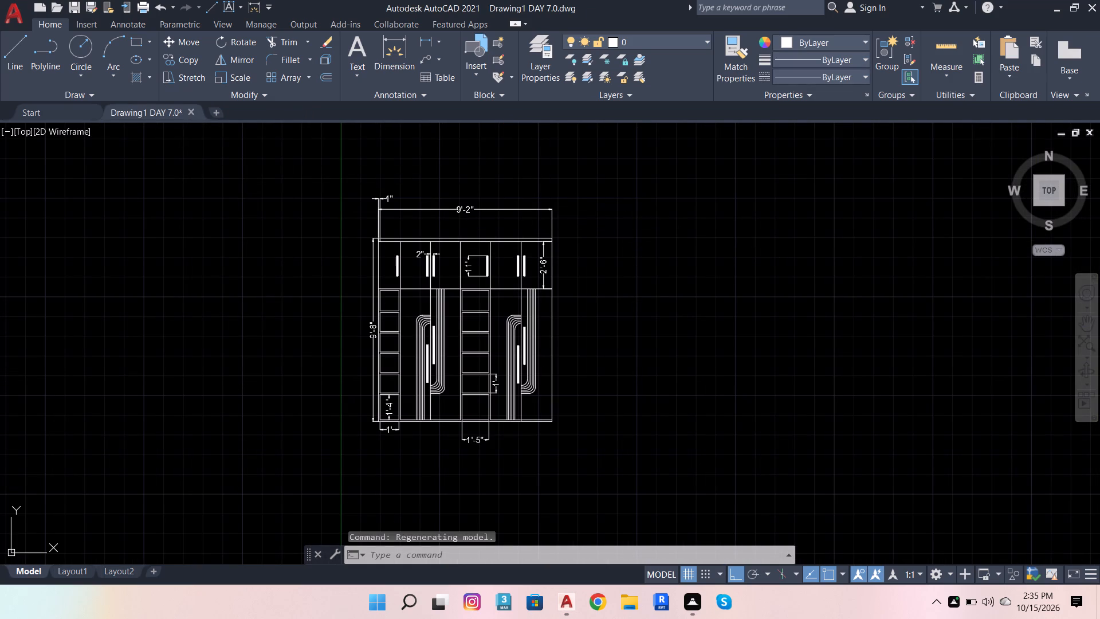
key(ctrl+s)
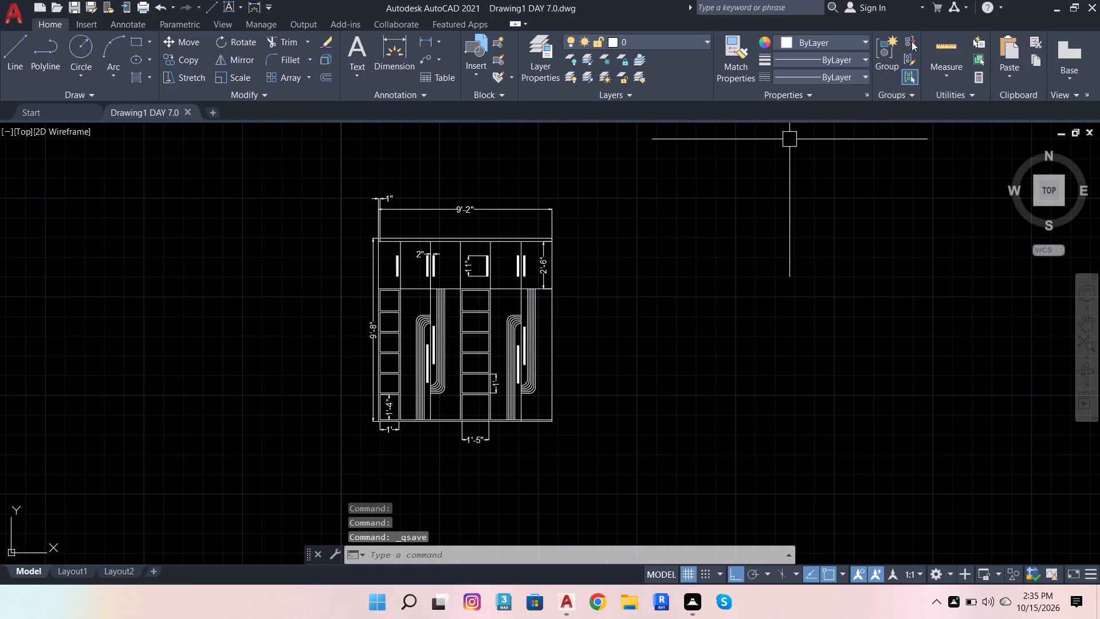
click(1099, 0)
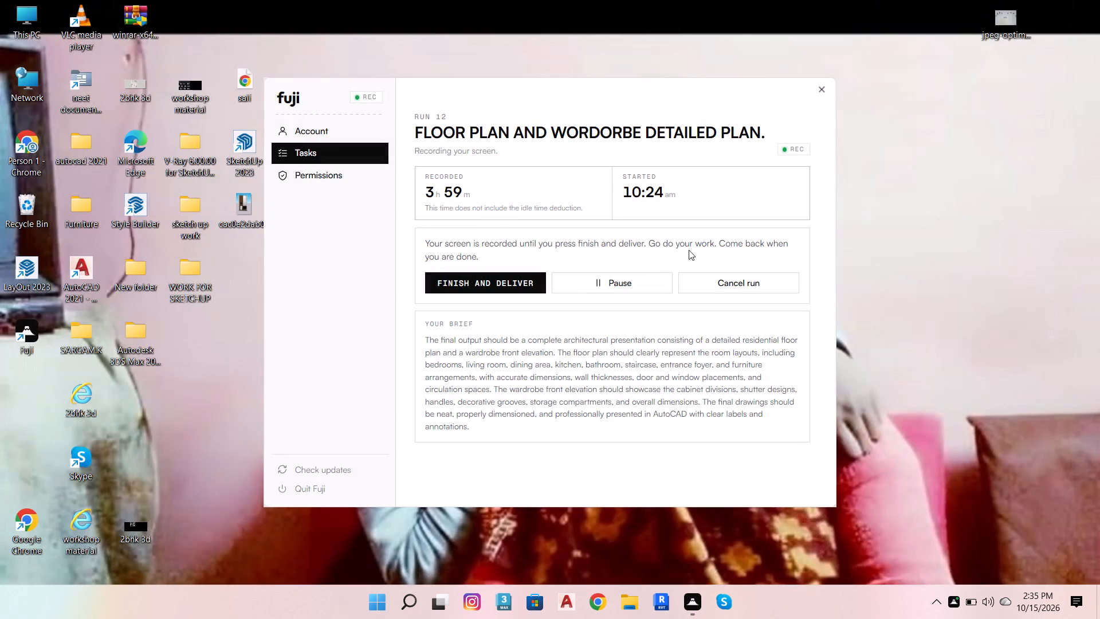
Relaunch AutoCAD and look through the recent documents for today's floor plan and wardrobe drawings.
click(552, 599)
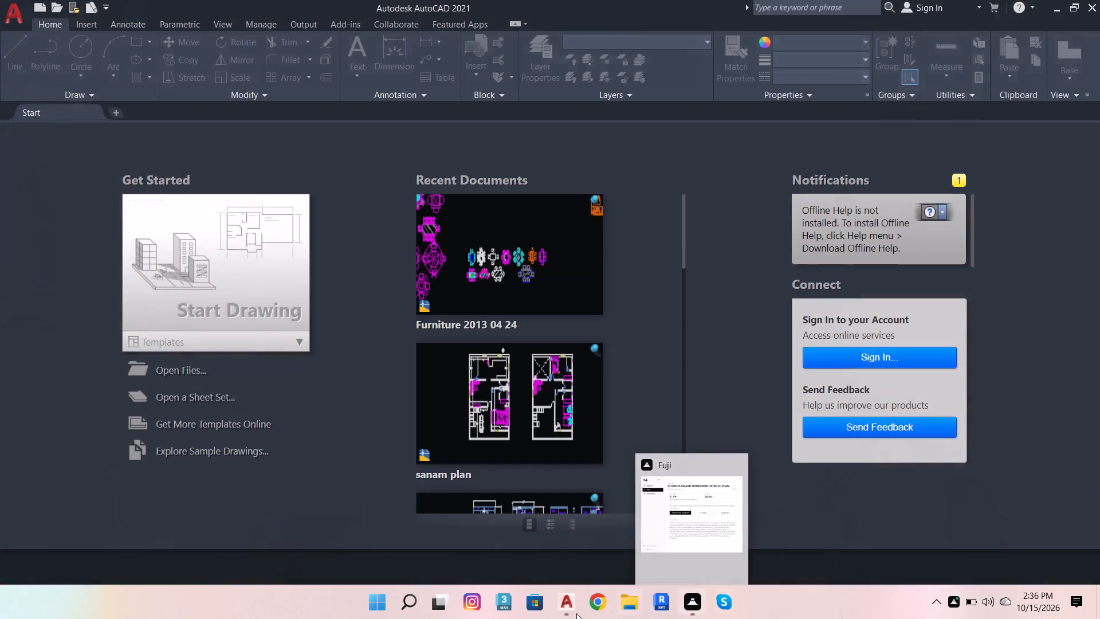
scroll(589, 408, down, 15)
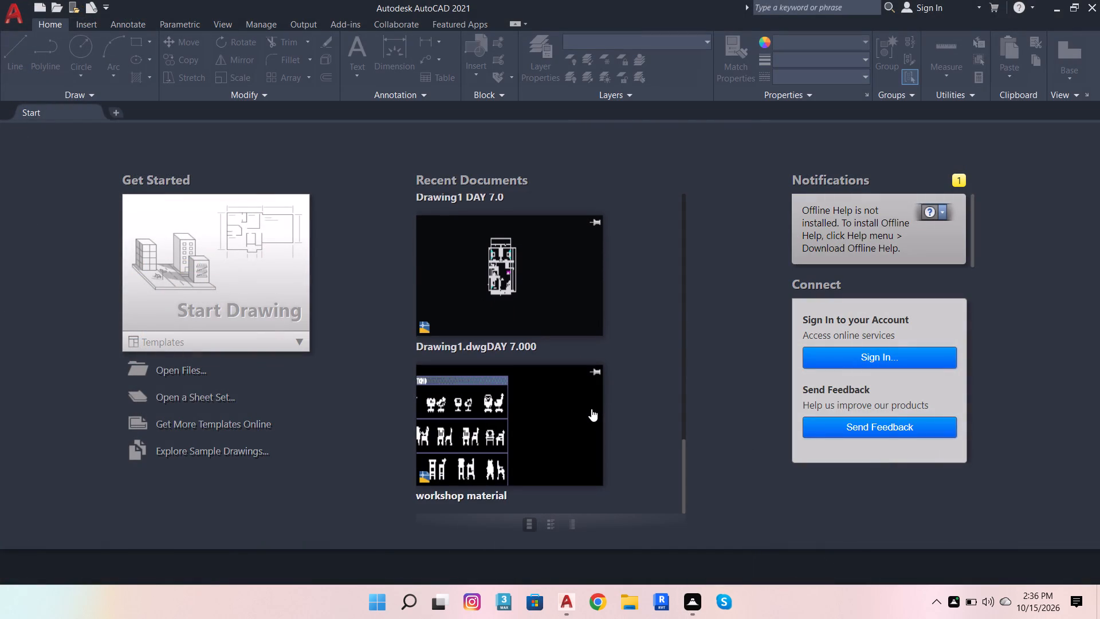
scroll(619, 380, up, 4)
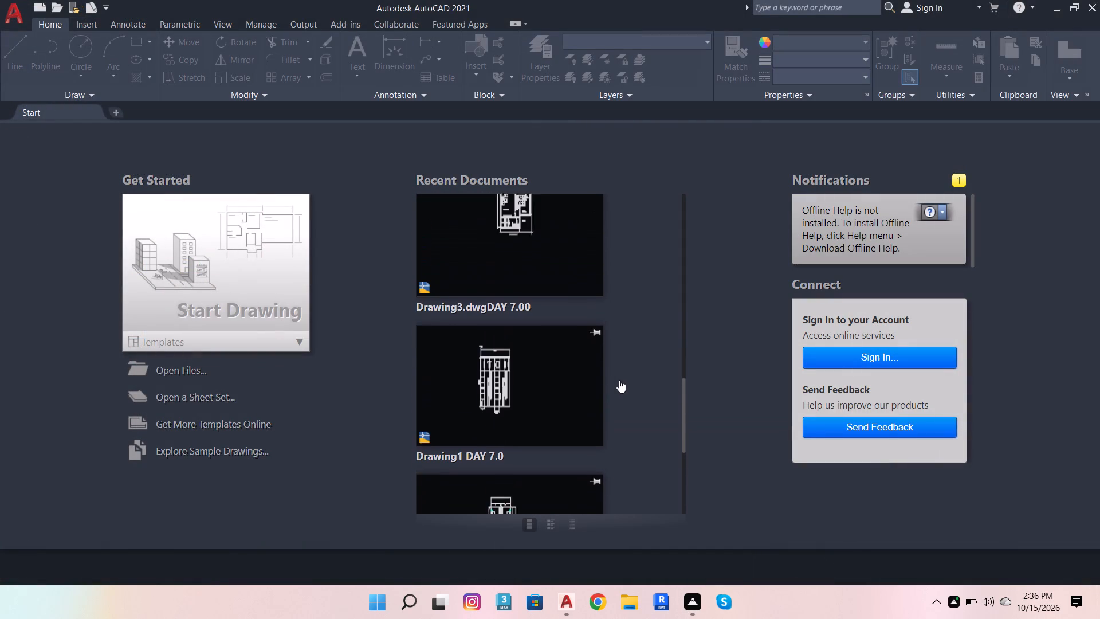
scroll(619, 380, up, 1)
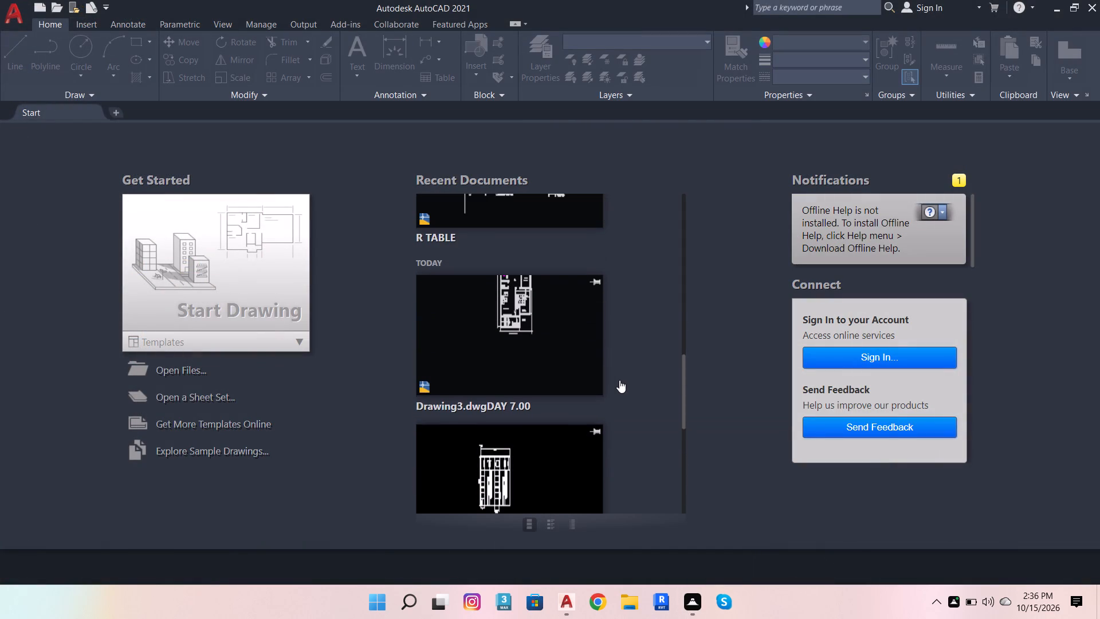
scroll(563, 359, up, 7)
scroll(563, 359, down, 7)
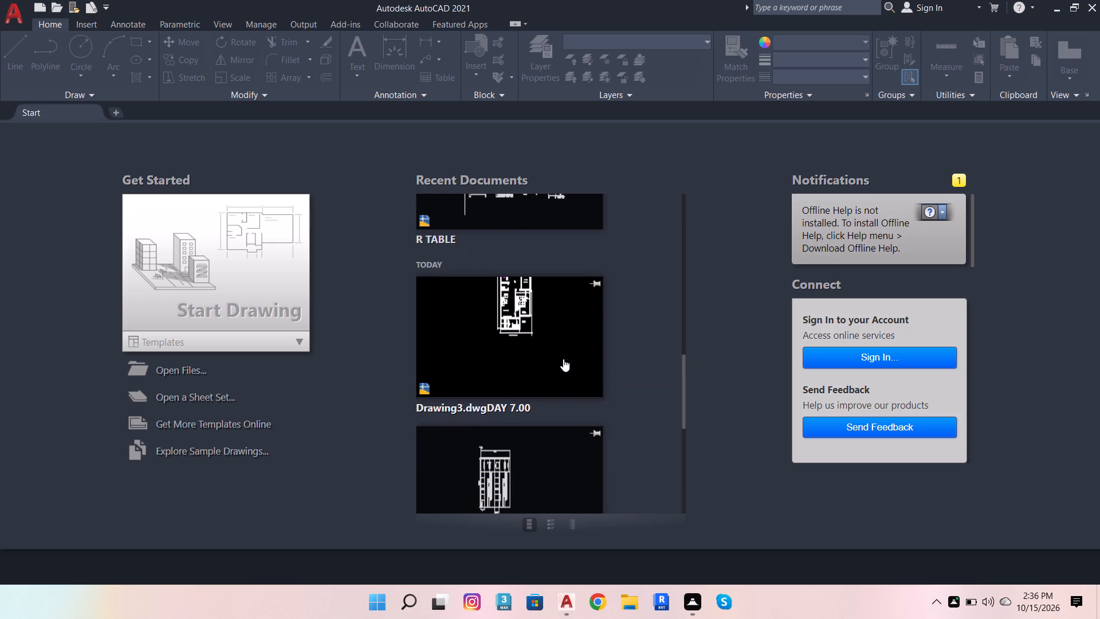
scroll(563, 359, down, 5)
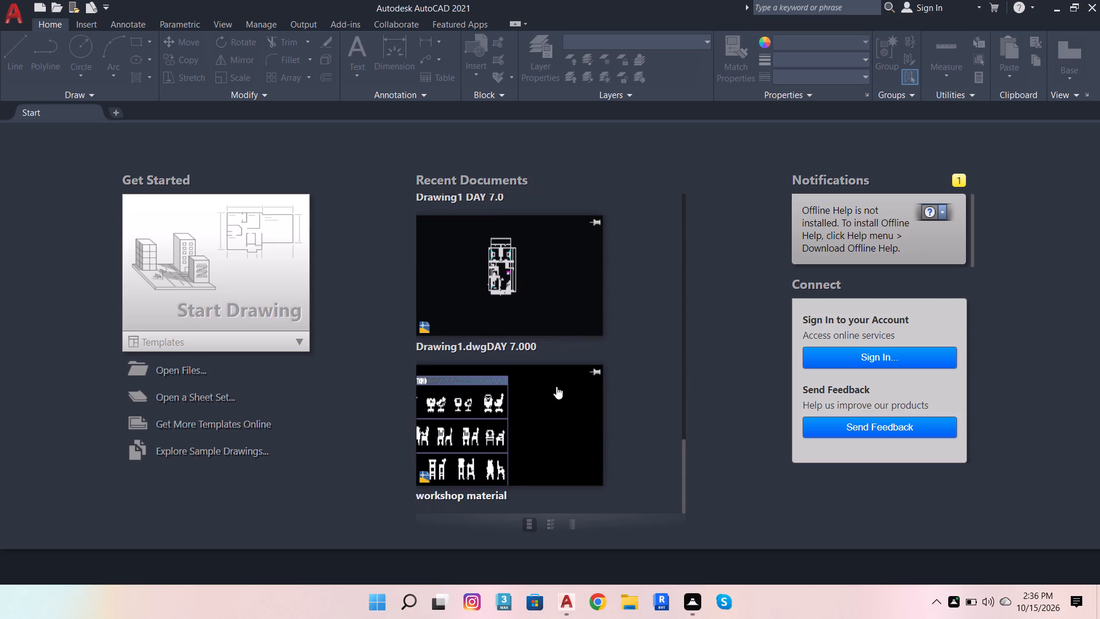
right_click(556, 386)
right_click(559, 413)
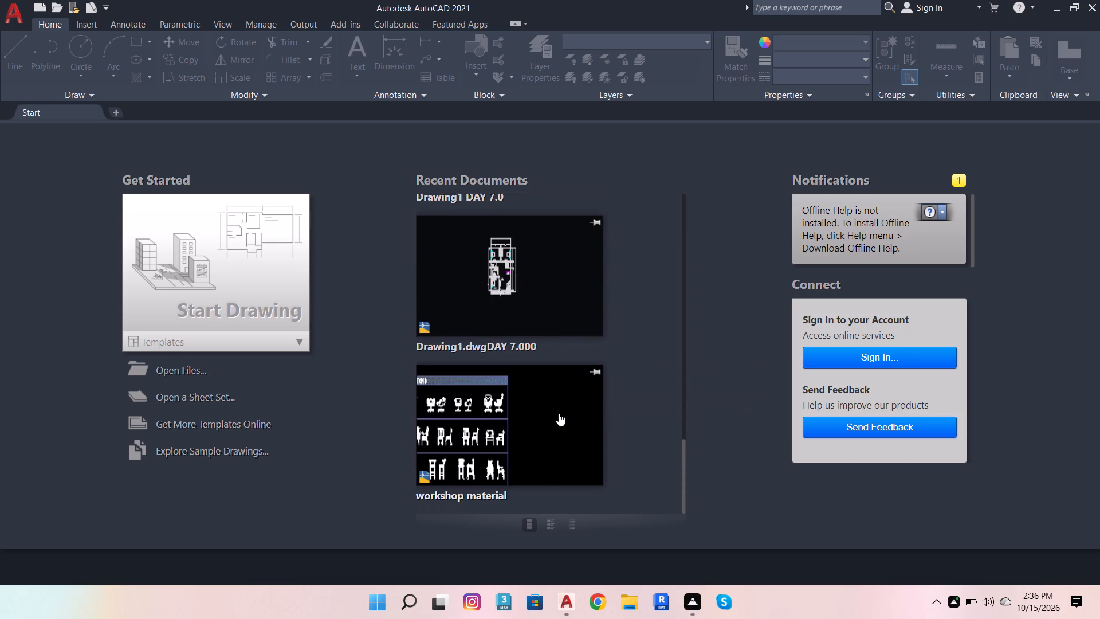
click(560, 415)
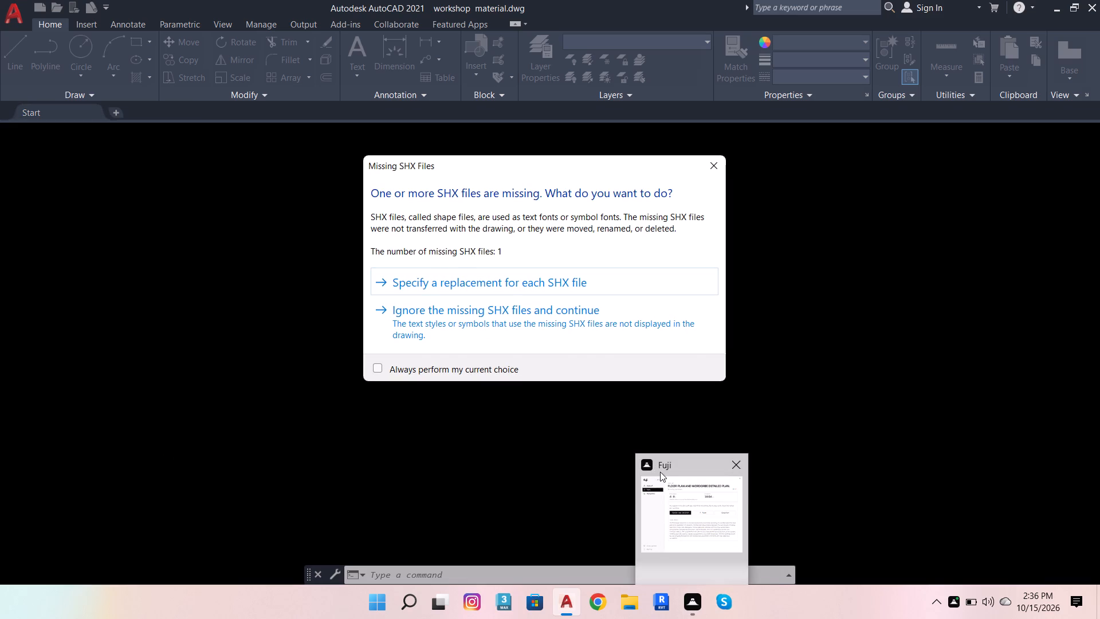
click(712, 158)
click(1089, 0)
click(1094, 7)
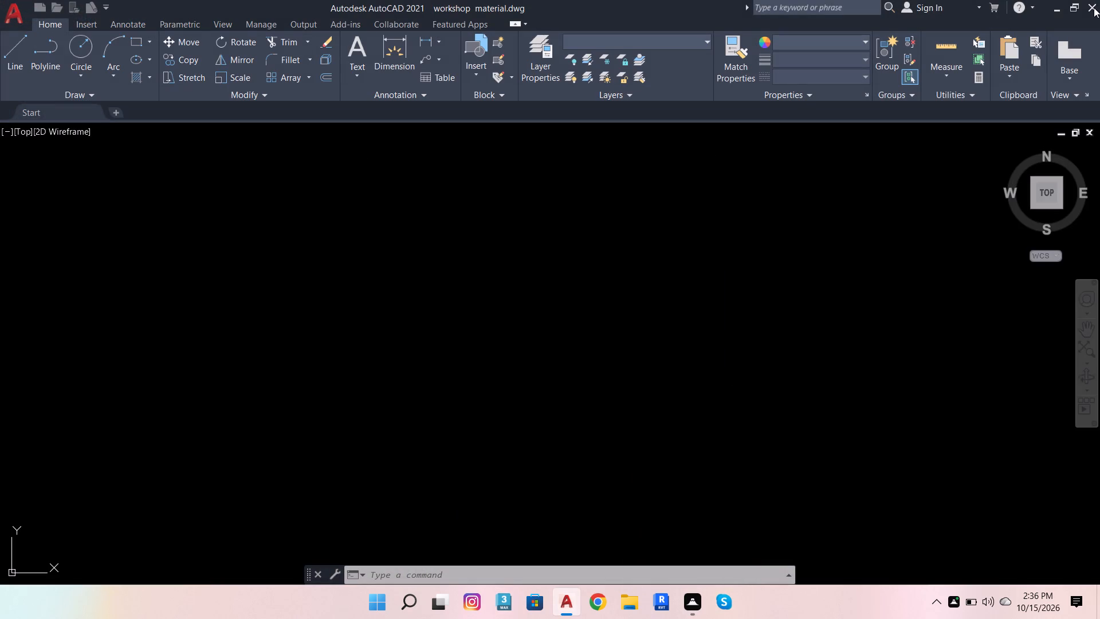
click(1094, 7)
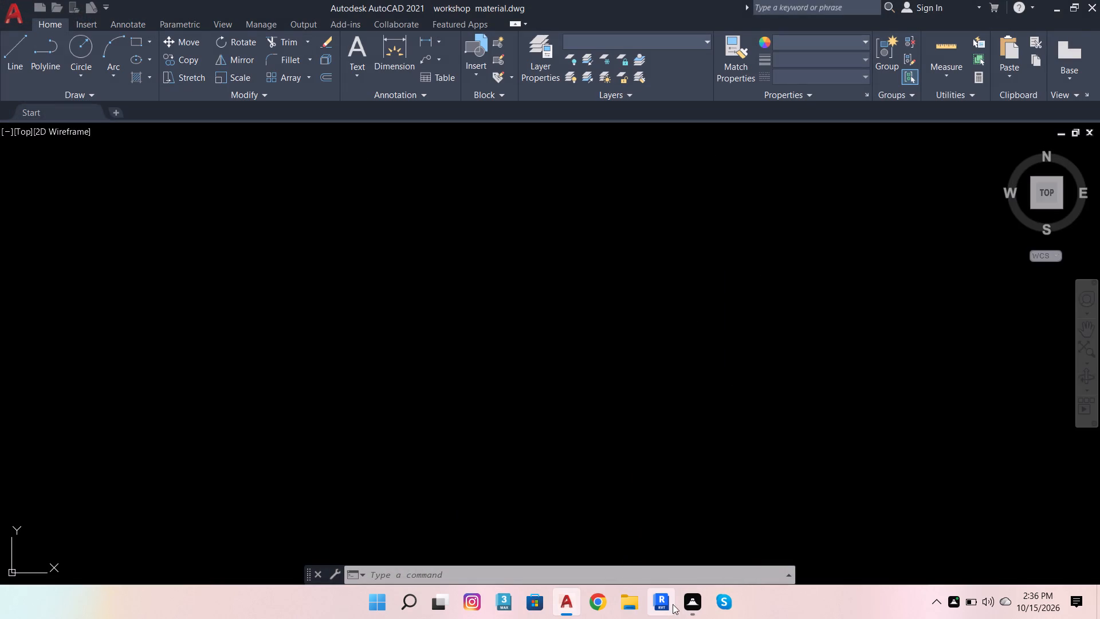